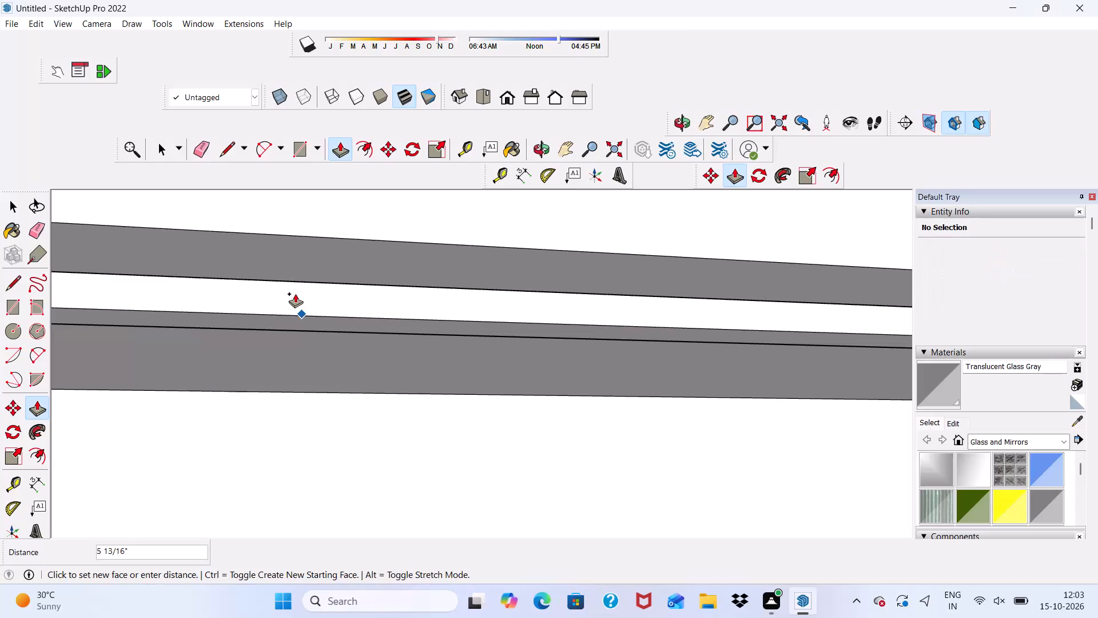
Extrude the strip along the topmost balcony opening's inner top edge about 4 5/8" and pull its underside further down.
click(296, 298)
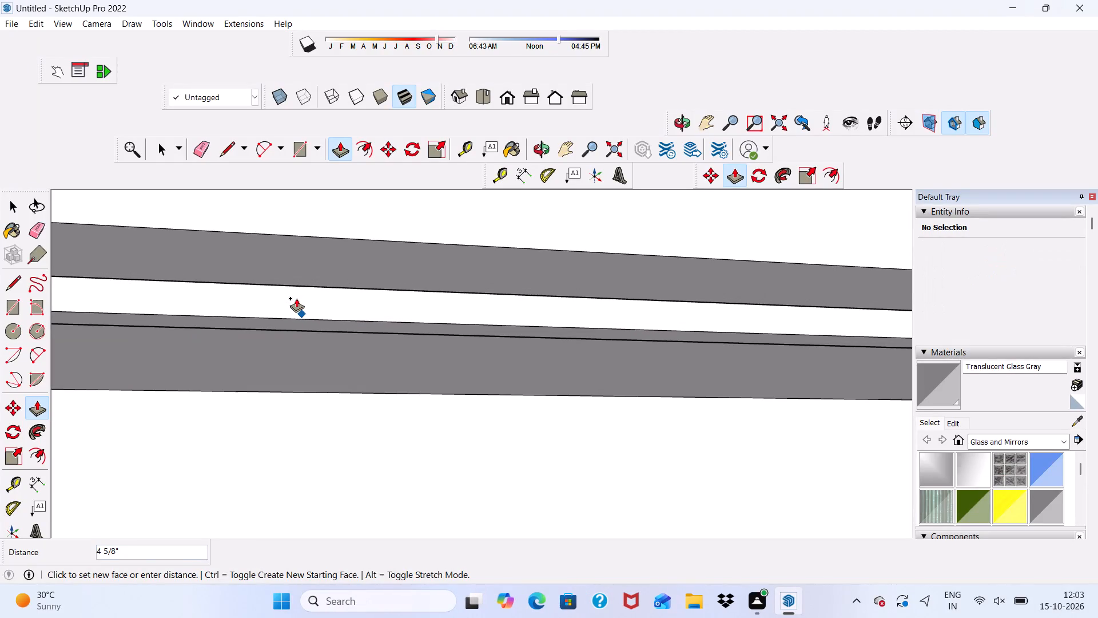
click(299, 324)
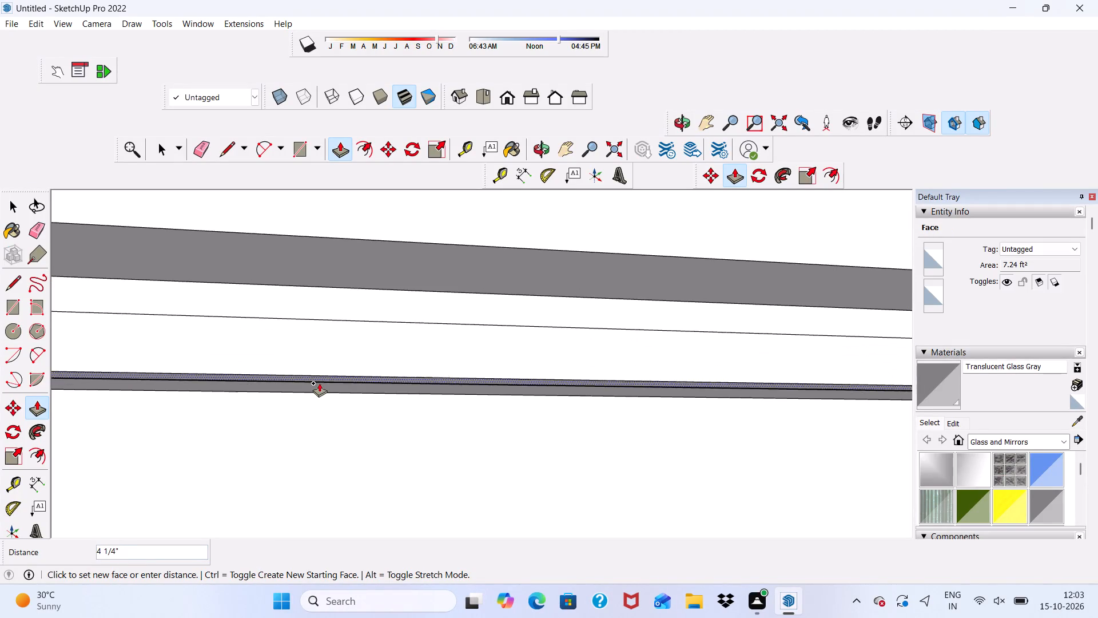
click(319, 389)
scroll(294, 300, down, 7)
middle_drag(405, 320, 371, 379)
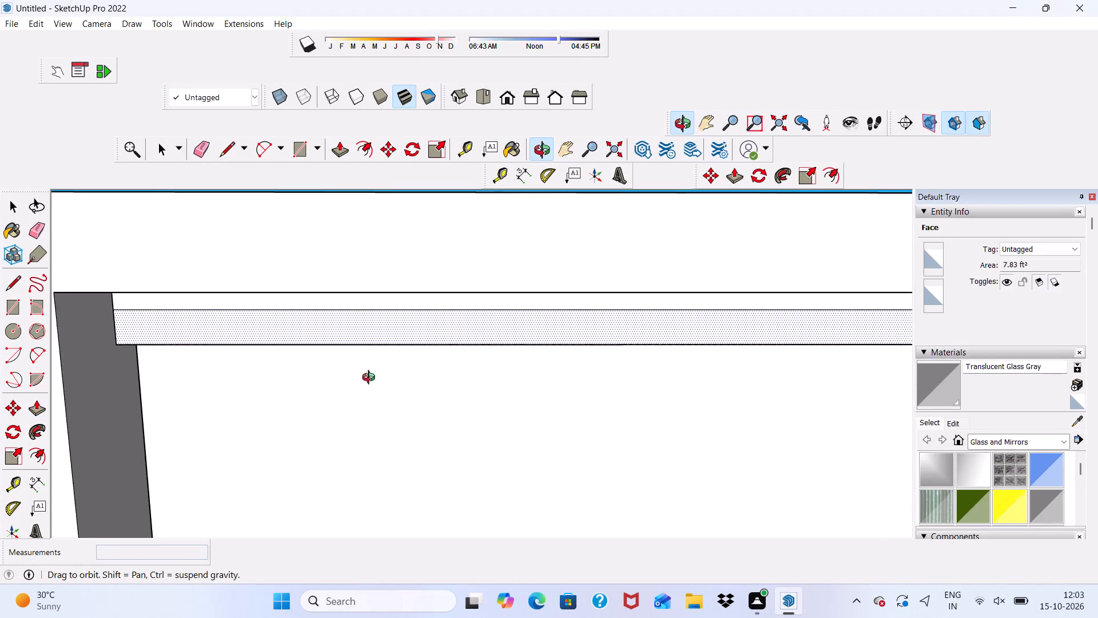
middle_drag(371, 379, 270, 196)
scroll(337, 390, up, 5)
click(345, 456)
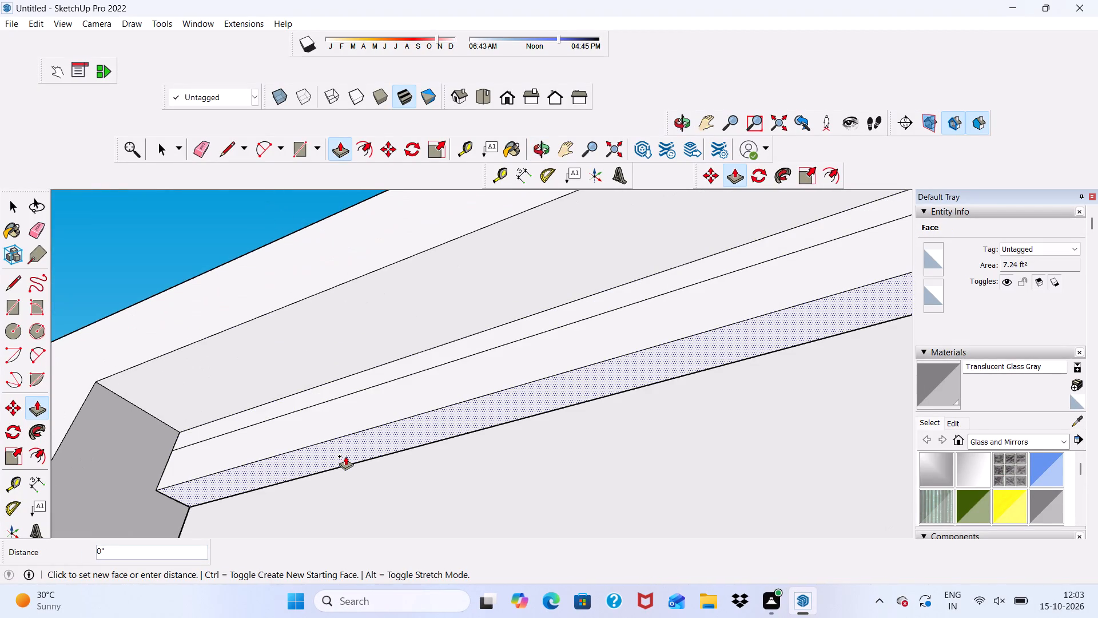
click(348, 474)
Erase the leftover seam edges along the front face of the strip at the top of the topmost balcony's opening.
key(space)
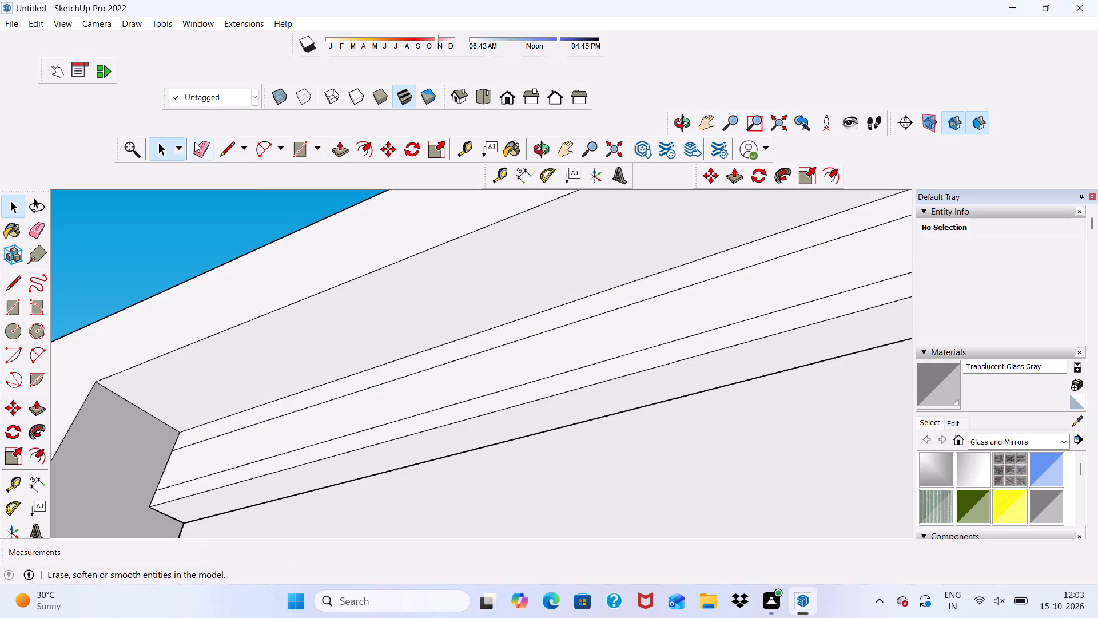
click(194, 142)
drag(251, 427, 261, 461)
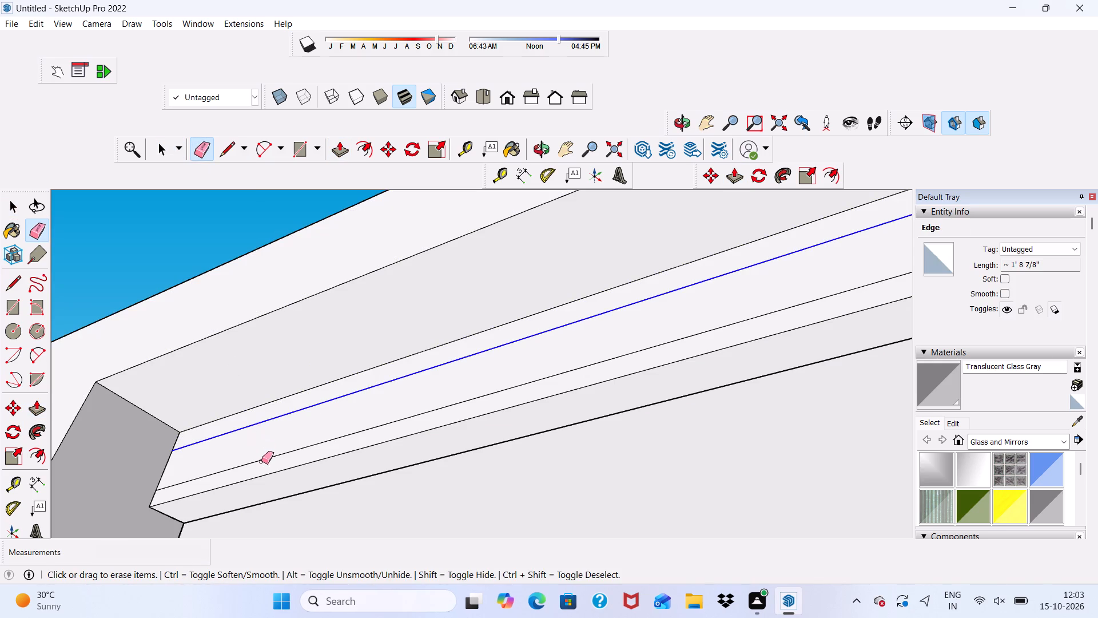
drag(261, 461, 262, 463)
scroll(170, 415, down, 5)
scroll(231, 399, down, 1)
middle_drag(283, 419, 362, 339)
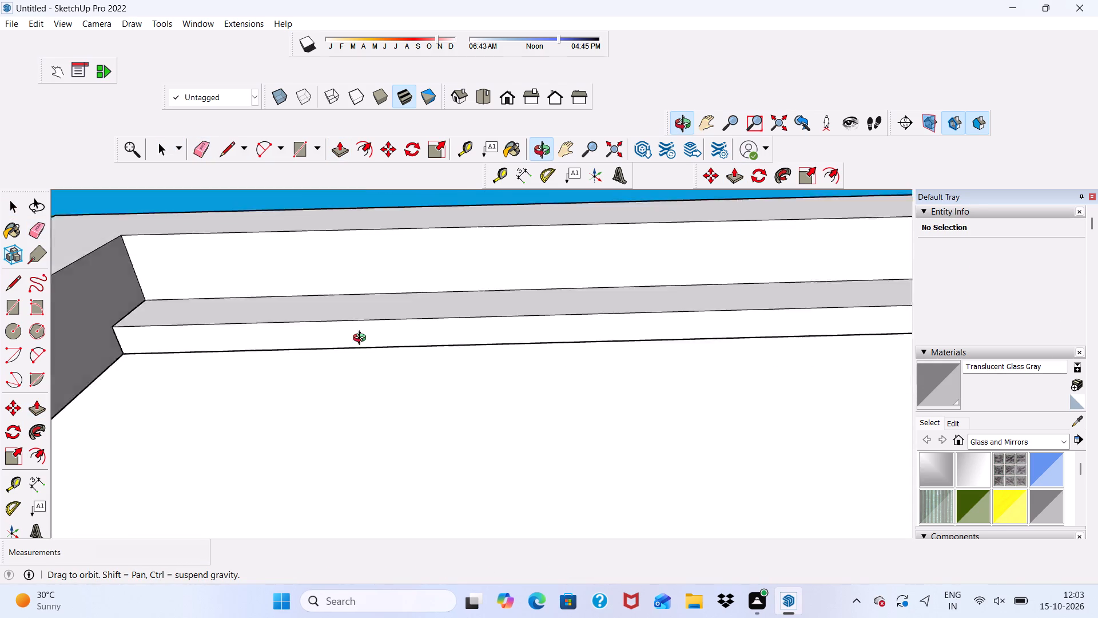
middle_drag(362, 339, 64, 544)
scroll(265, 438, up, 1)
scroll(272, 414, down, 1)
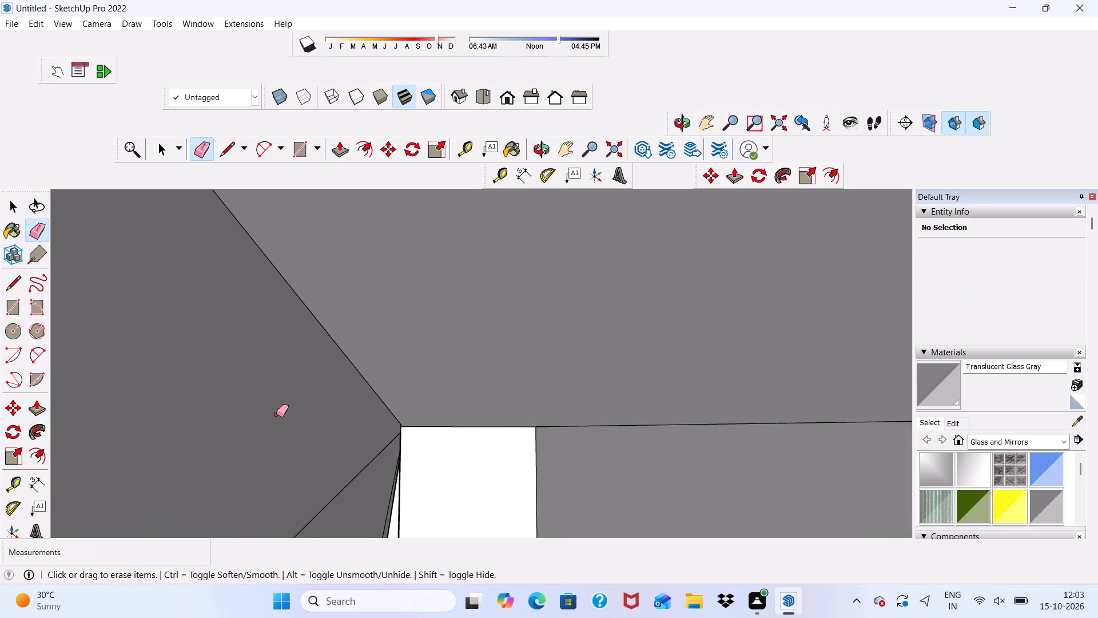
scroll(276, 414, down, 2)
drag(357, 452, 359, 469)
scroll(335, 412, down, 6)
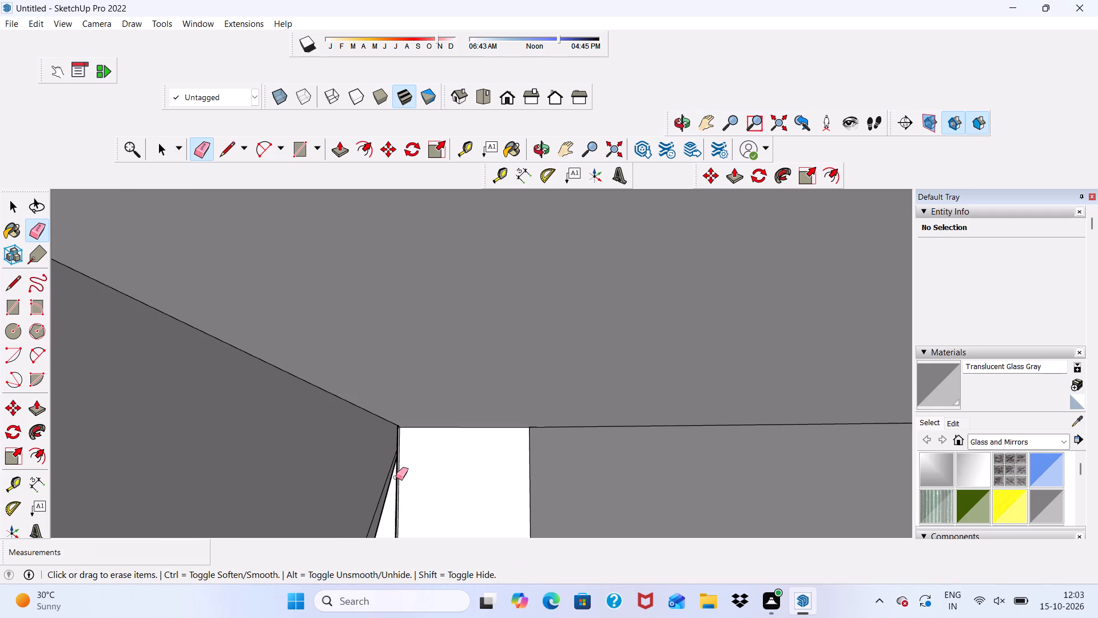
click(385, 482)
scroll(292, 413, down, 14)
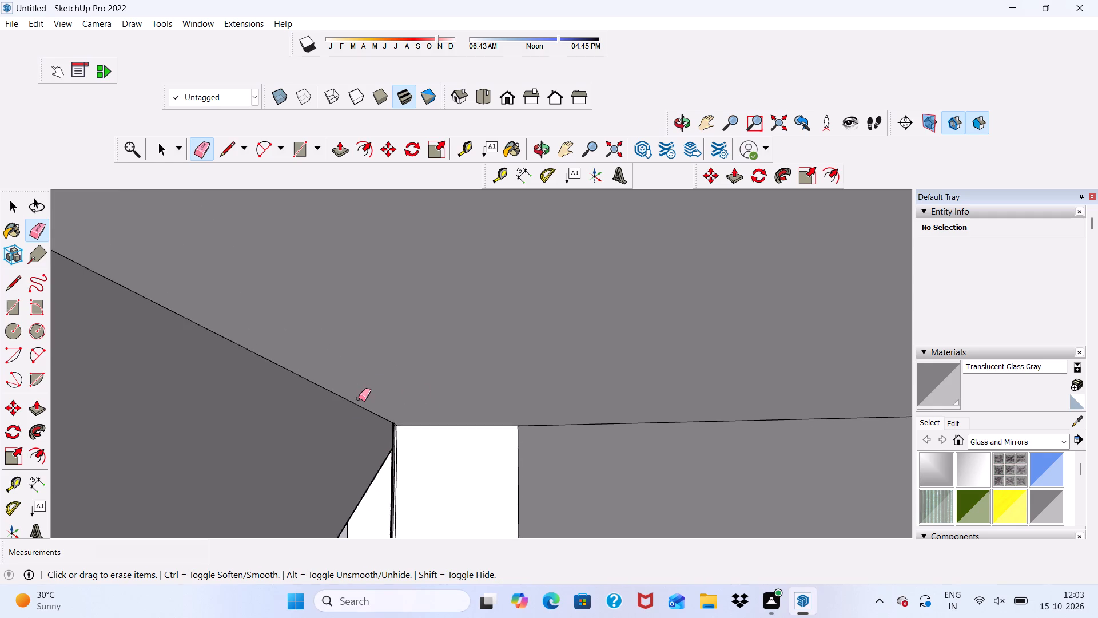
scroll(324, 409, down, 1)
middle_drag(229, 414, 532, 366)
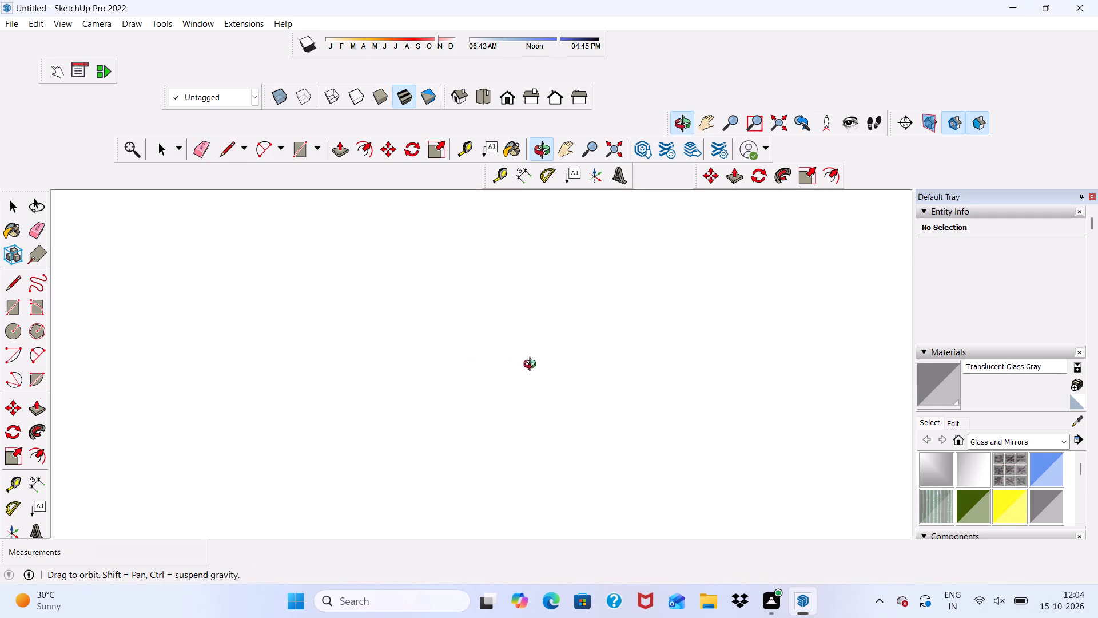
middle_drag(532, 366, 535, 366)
Extrude the underside of the strip slightly further down along the top of the topmost balcony's opening.
click(503, 94)
scroll(502, 193, down, 15)
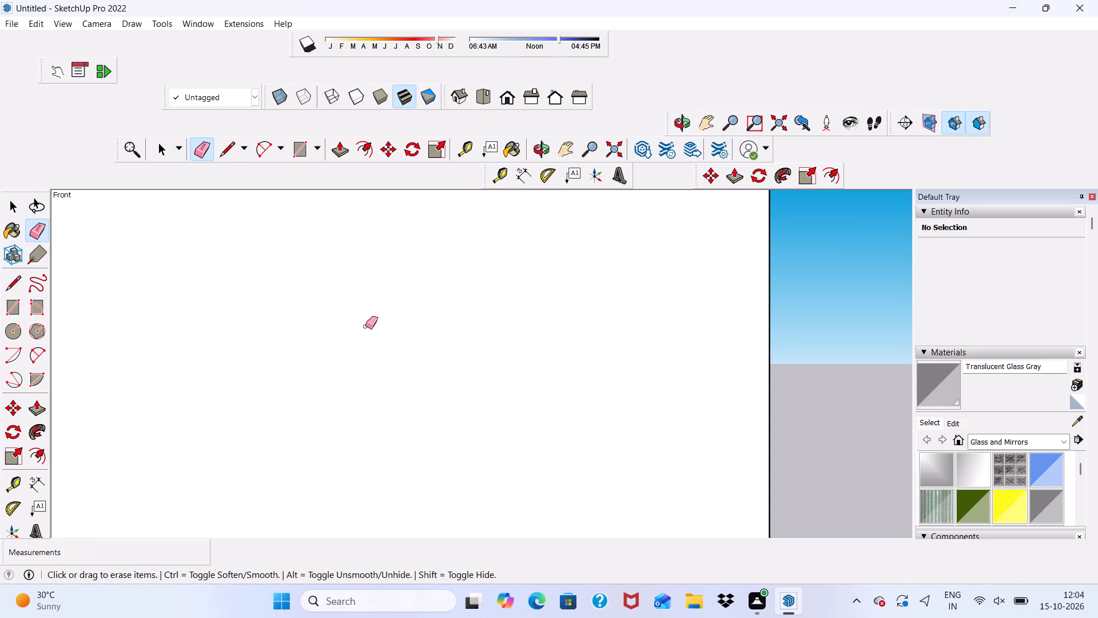
scroll(365, 326, down, 20)
scroll(365, 326, down, 3)
scroll(410, 400, up, 1)
middle_drag(409, 402, 388, 347)
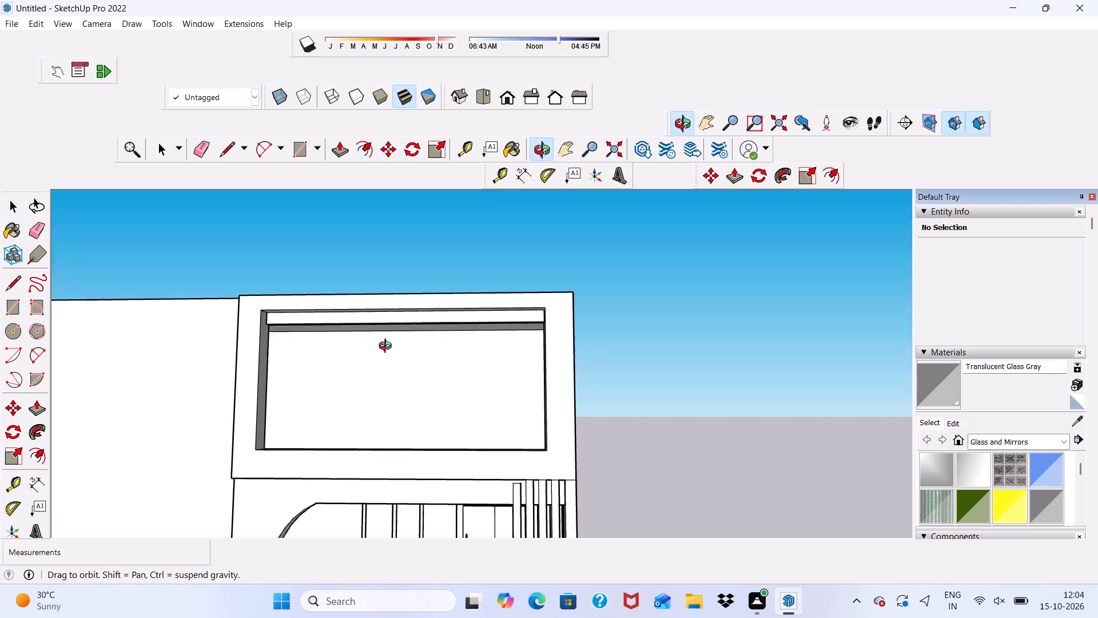
middle_drag(388, 347, 385, 262)
scroll(385, 262, up, 13)
key(space)
click(297, 359)
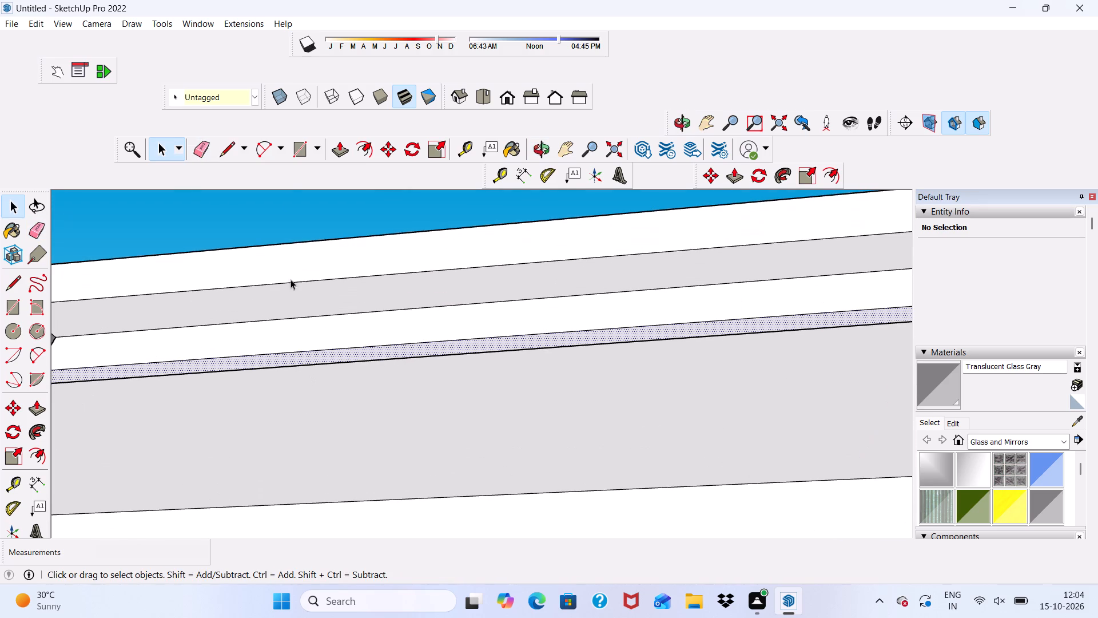
click(344, 142)
click(350, 345)
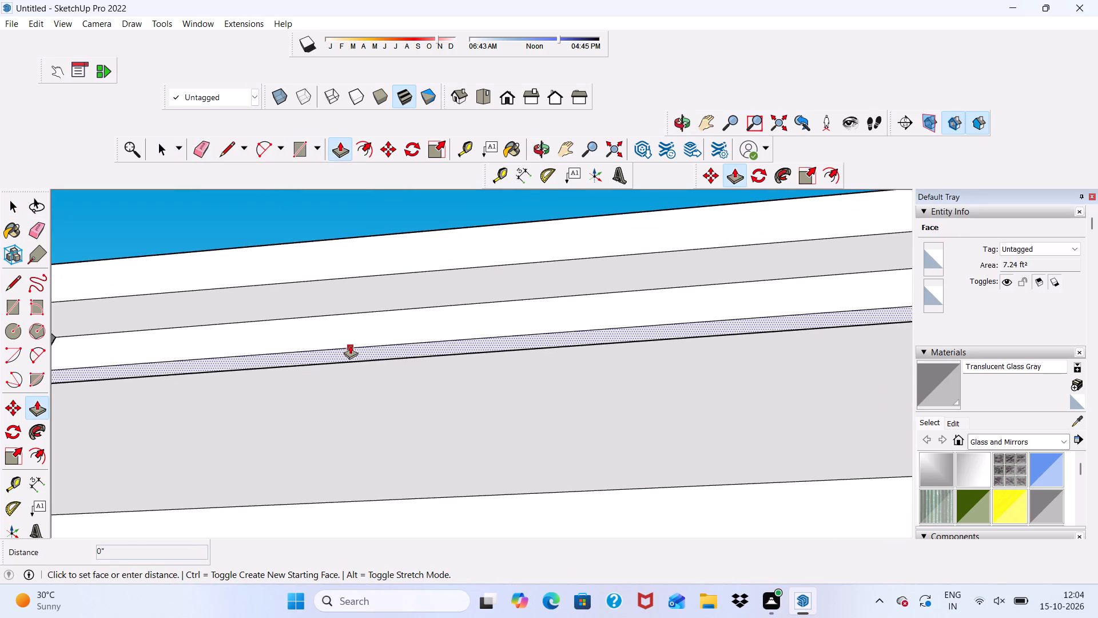
click(353, 363)
Examine the topmost balcony's framed opening from above and from the front, together with the balconies below.
scroll(354, 324, down, 8)
middle_drag(448, 287, 448, 380)
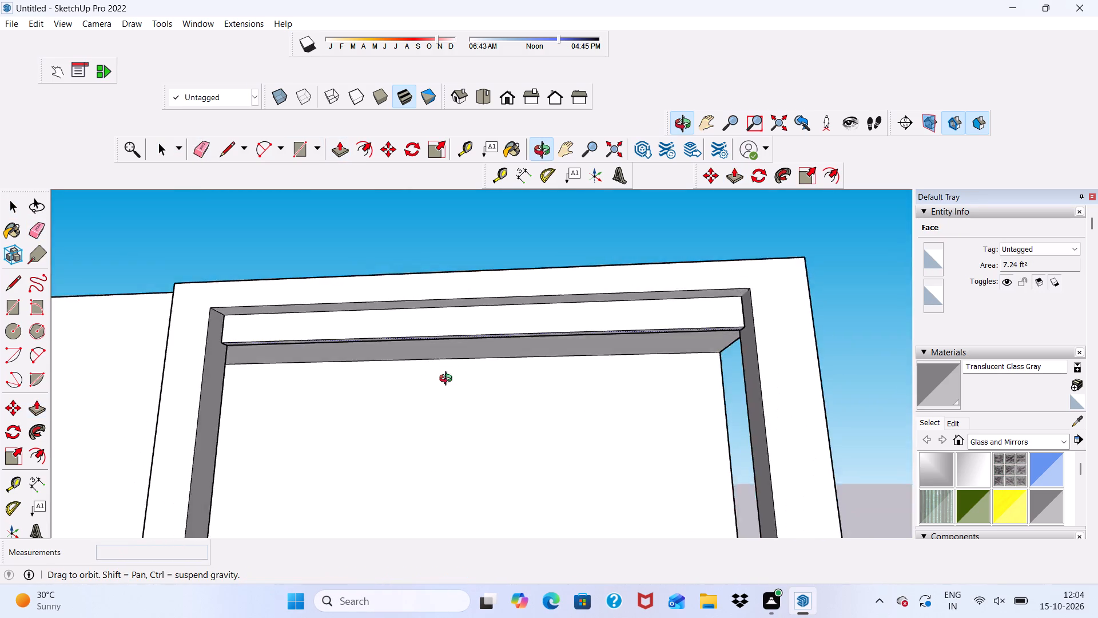
middle_drag(448, 380, 297, 484)
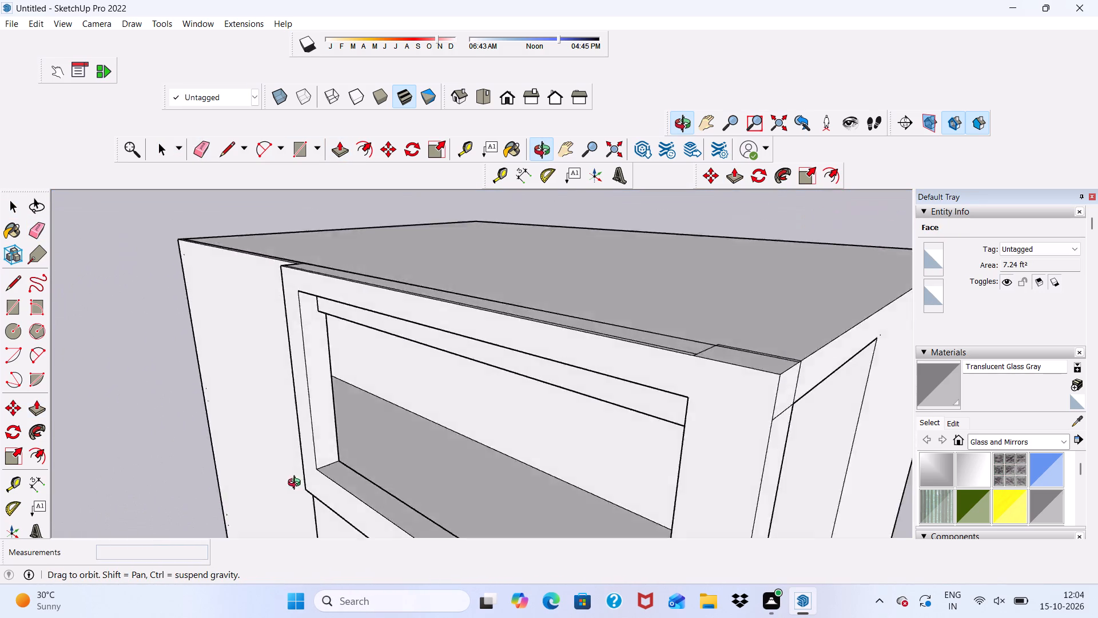
middle_drag(297, 484, 401, 385)
scroll(495, 346, up, 2)
key(space)
scroll(503, 341, down, 6)
middle_drag(417, 325, 502, 405)
scroll(490, 369, up, 6)
scroll(429, 358, down, 6)
middle_drag(388, 355, 349, 385)
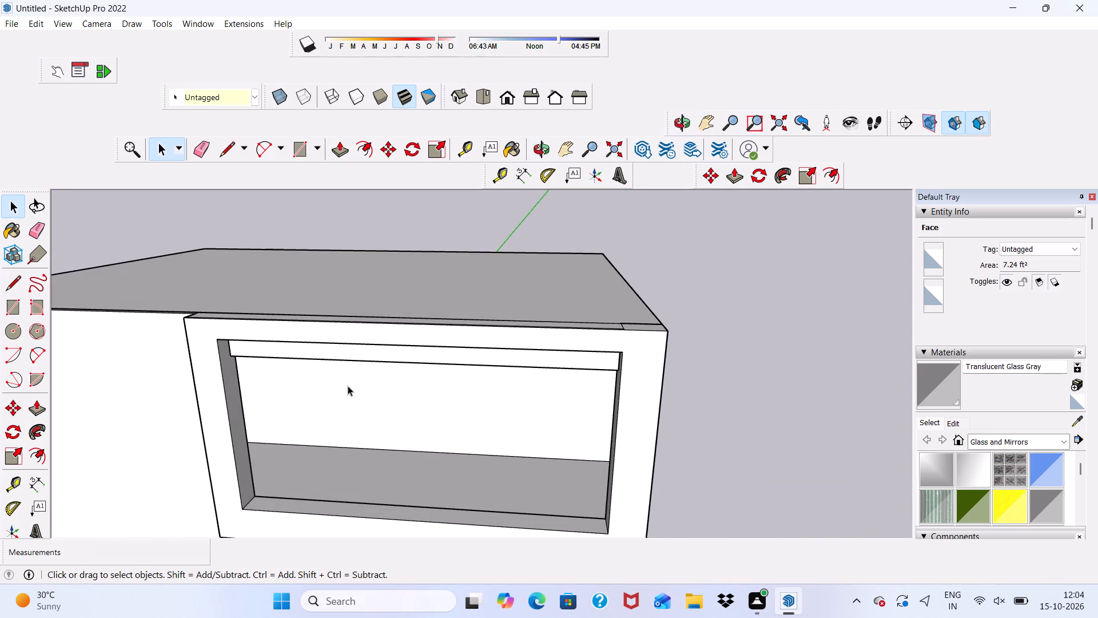
scroll(339, 387, down, 4)
middle_drag(400, 379, 407, 343)
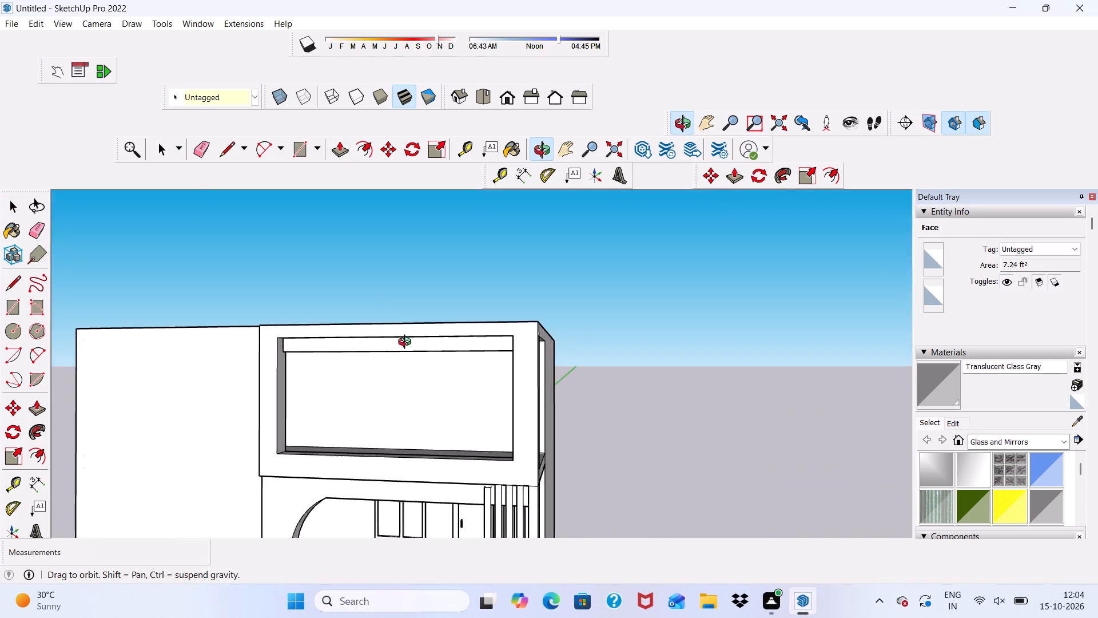
middle_drag(407, 343, 413, 307)
scroll(423, 316, up, 1)
scroll(424, 329, down, 5)
middle_drag(491, 435, 539, 418)
scroll(511, 359, up, 1)
scroll(492, 336, down, 2)
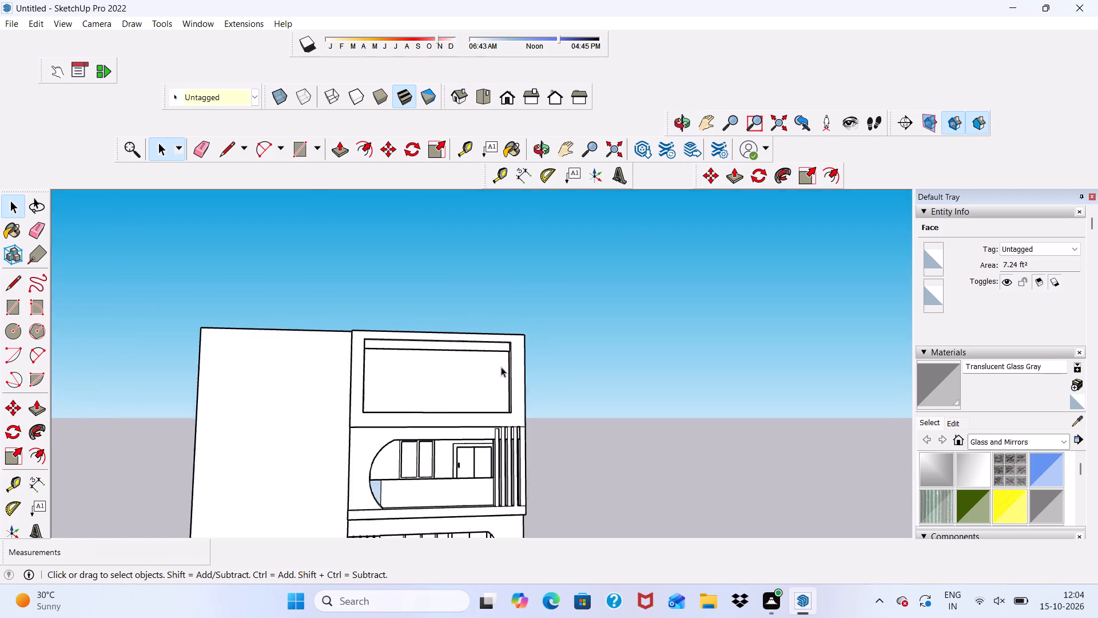
scroll(501, 367, down, 3)
scroll(472, 528, up, 7)
scroll(444, 414, down, 9)
middle_drag(487, 426, 483, 438)
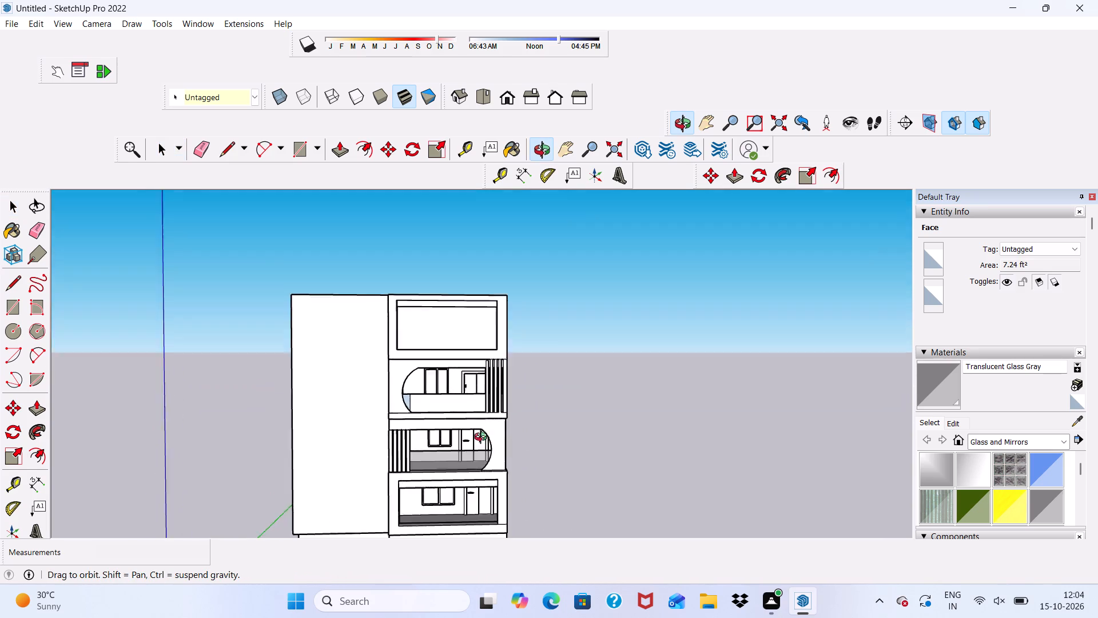
middle_drag(483, 438, 469, 383)
Draw a 5' by 7' door rectangle on the topmost balcony's back wall, rising from the floor edge.
scroll(469, 379, up, 7)
scroll(425, 299, up, 5)
middle_drag(444, 326, 408, 451)
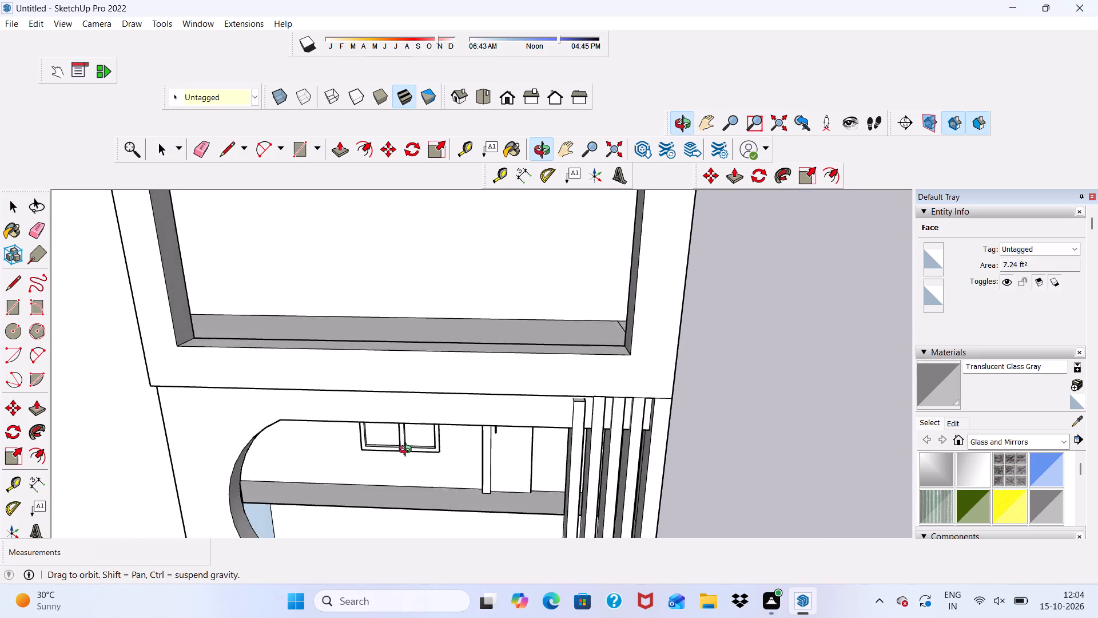
middle_drag(408, 451, 411, 446)
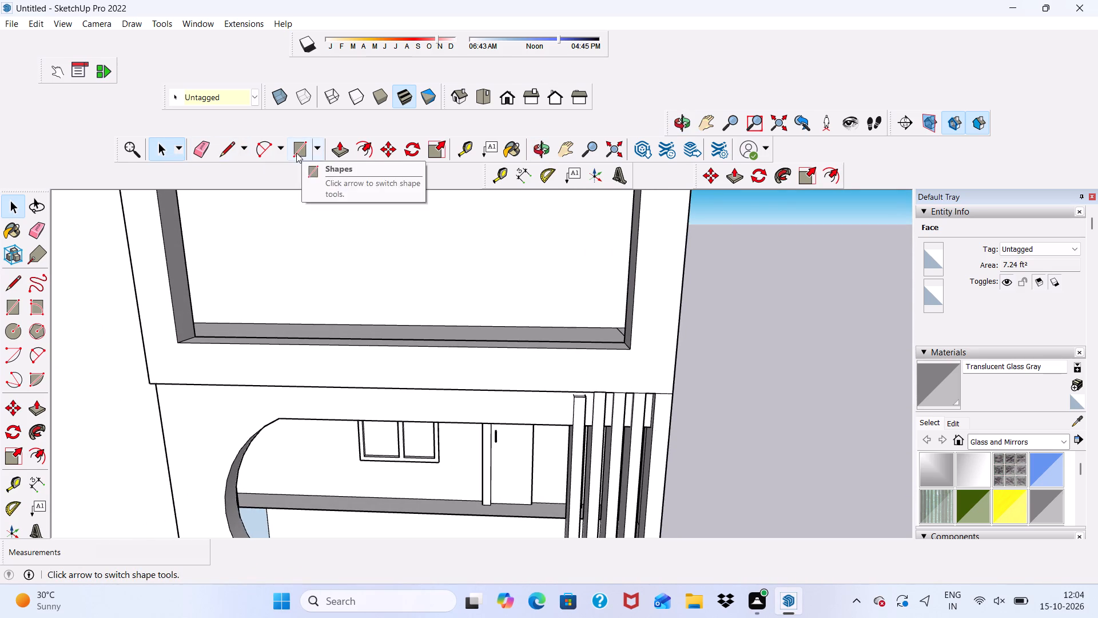
click(296, 153)
scroll(448, 296, up, 1)
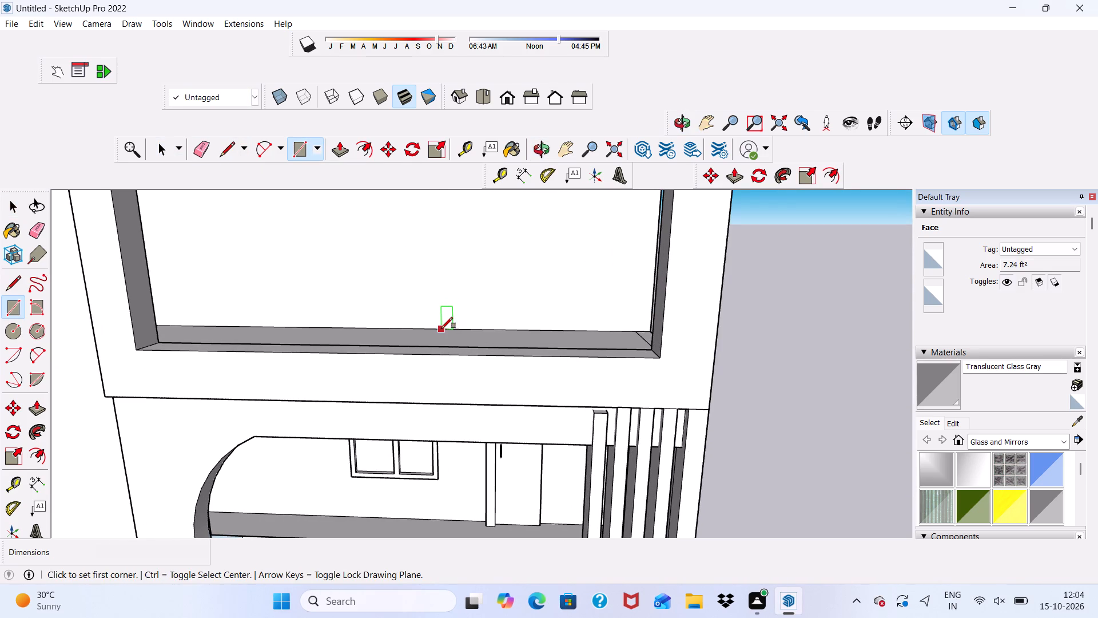
click(441, 328)
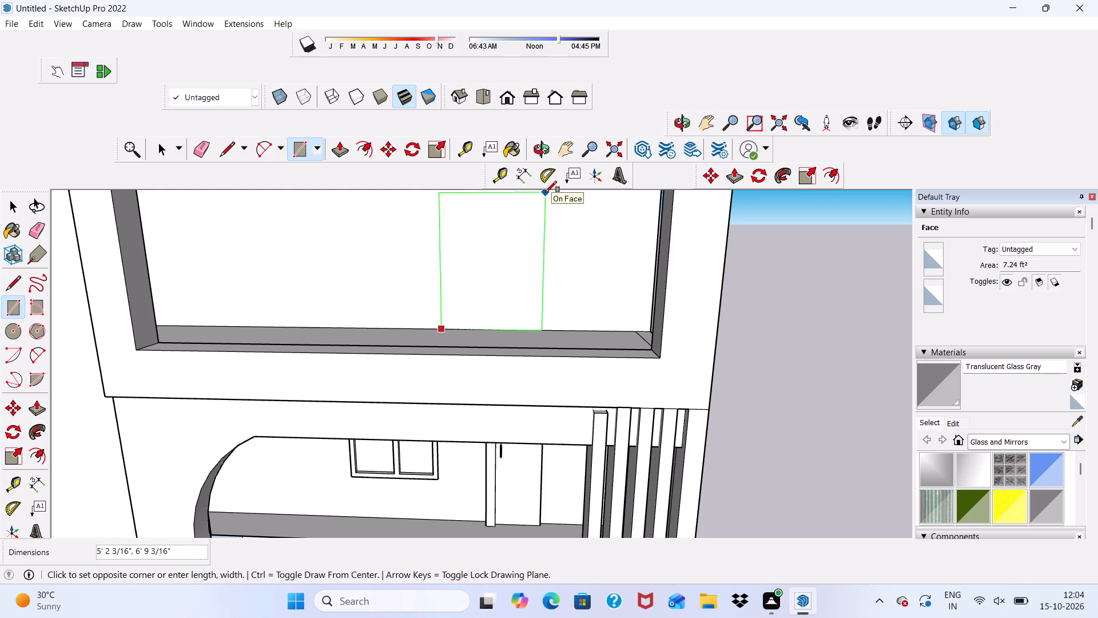
text(5',7')
key(Return)
Offset the topmost balcony's door rectangle outward by 6" to outline the door frame.
scroll(540, 245, down, 5)
click(363, 151)
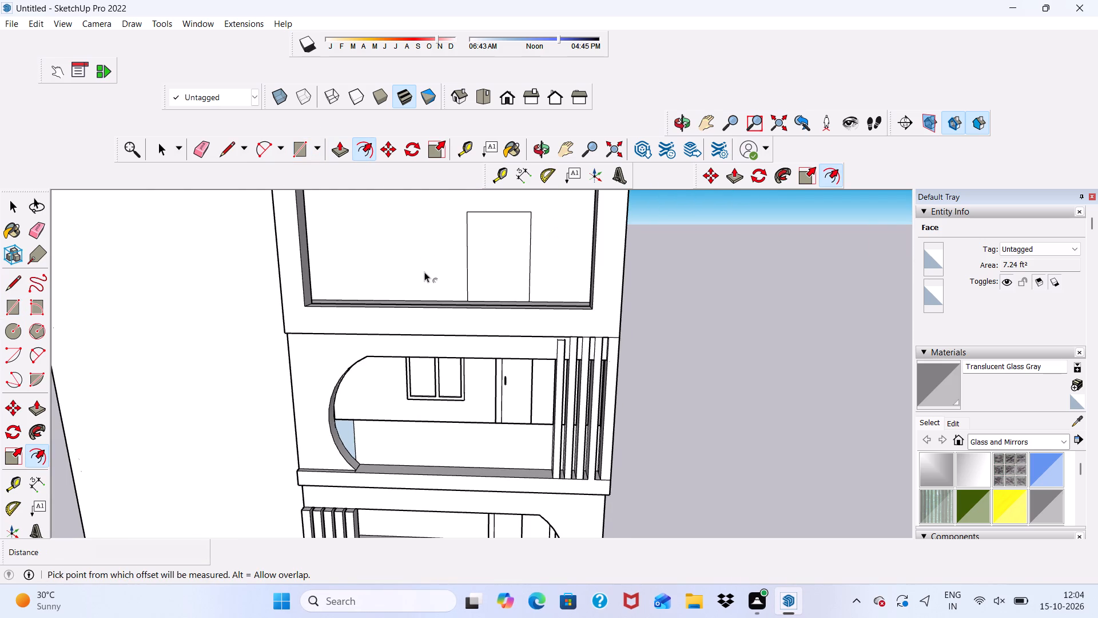
key(space)
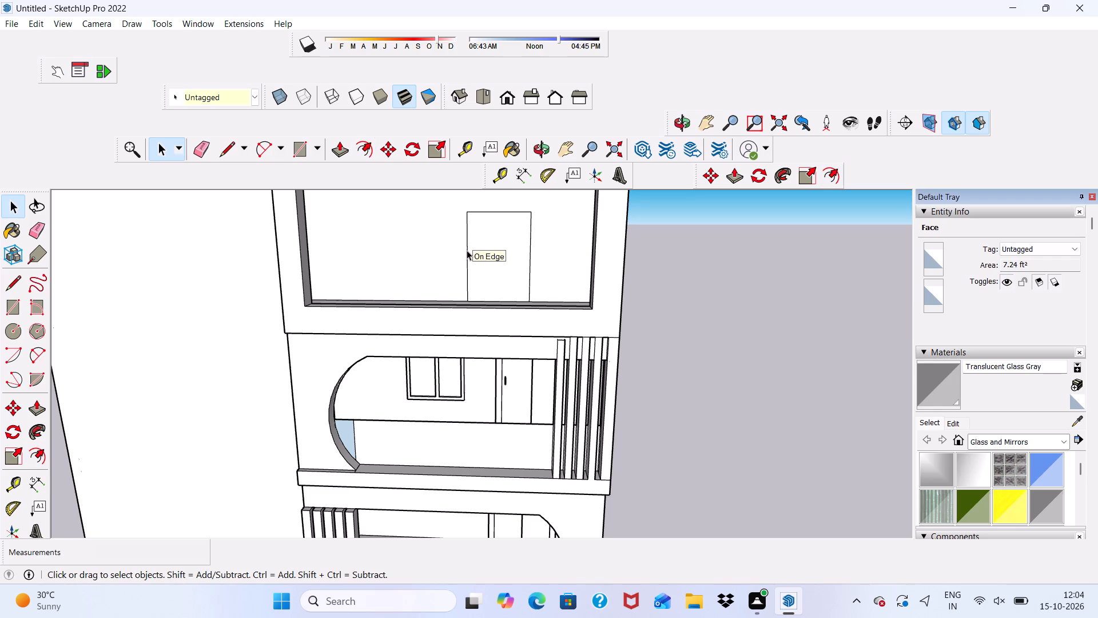
click(476, 252)
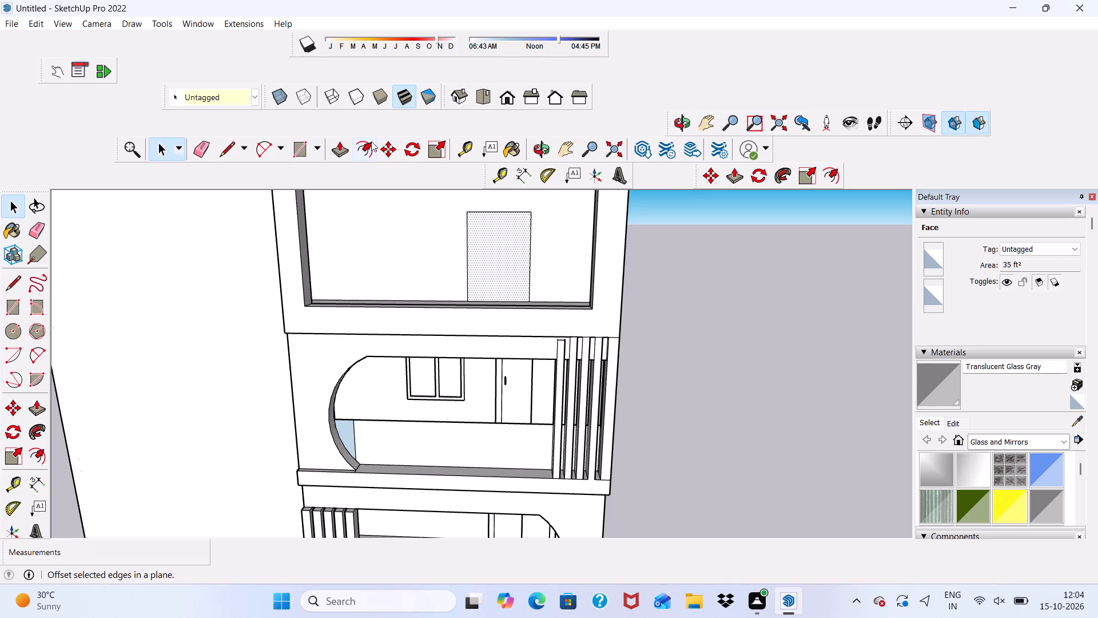
click(364, 141)
click(475, 253)
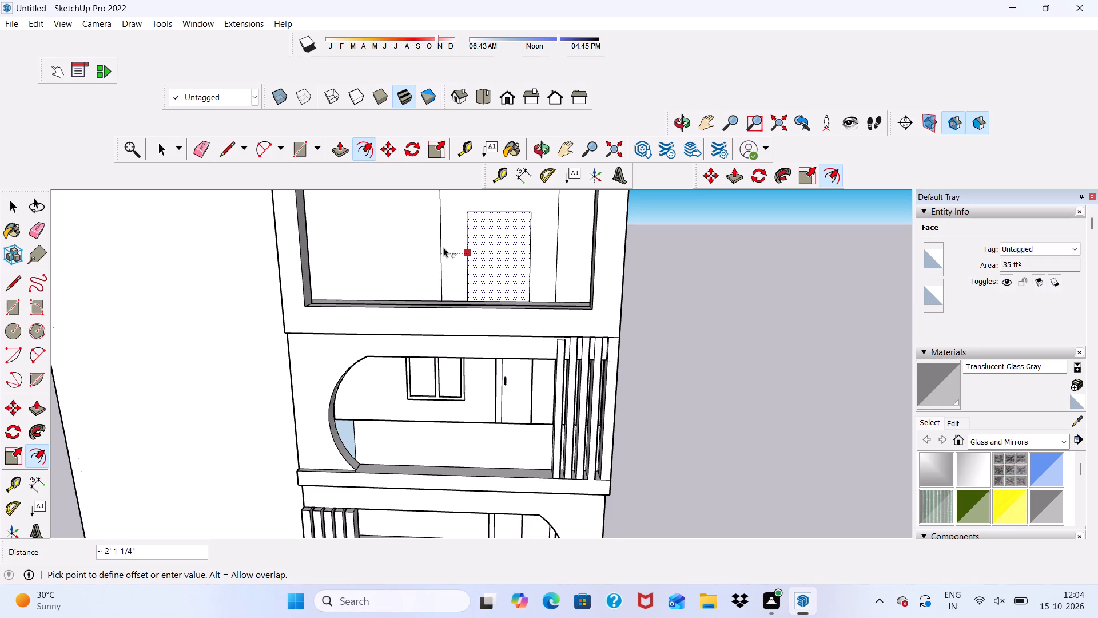
key(6)
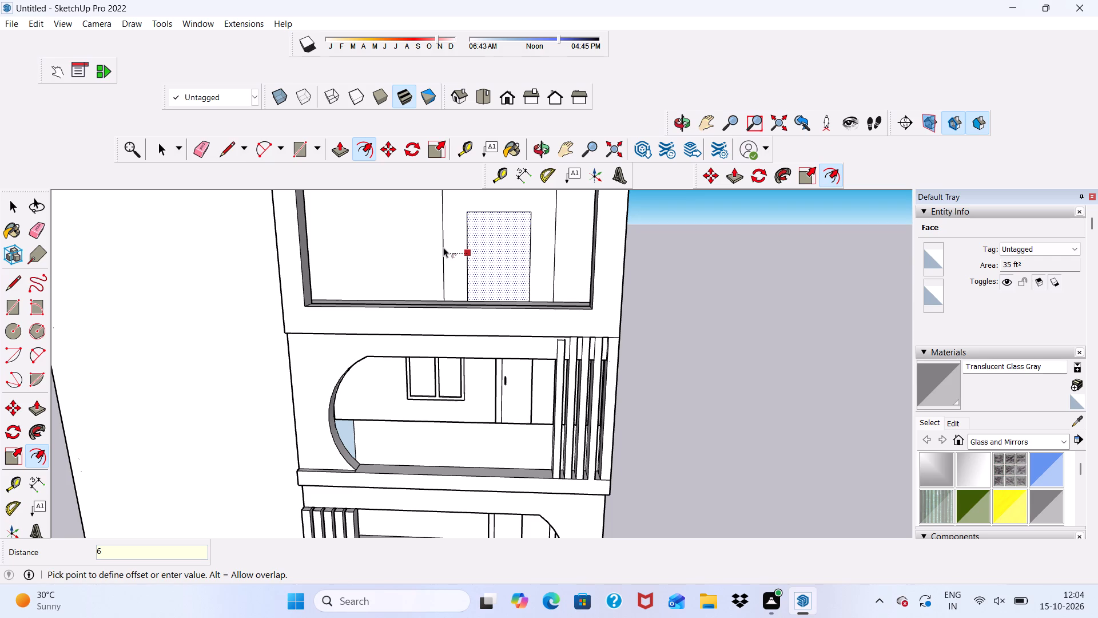
key(shift+quotedbl)
key(Return)
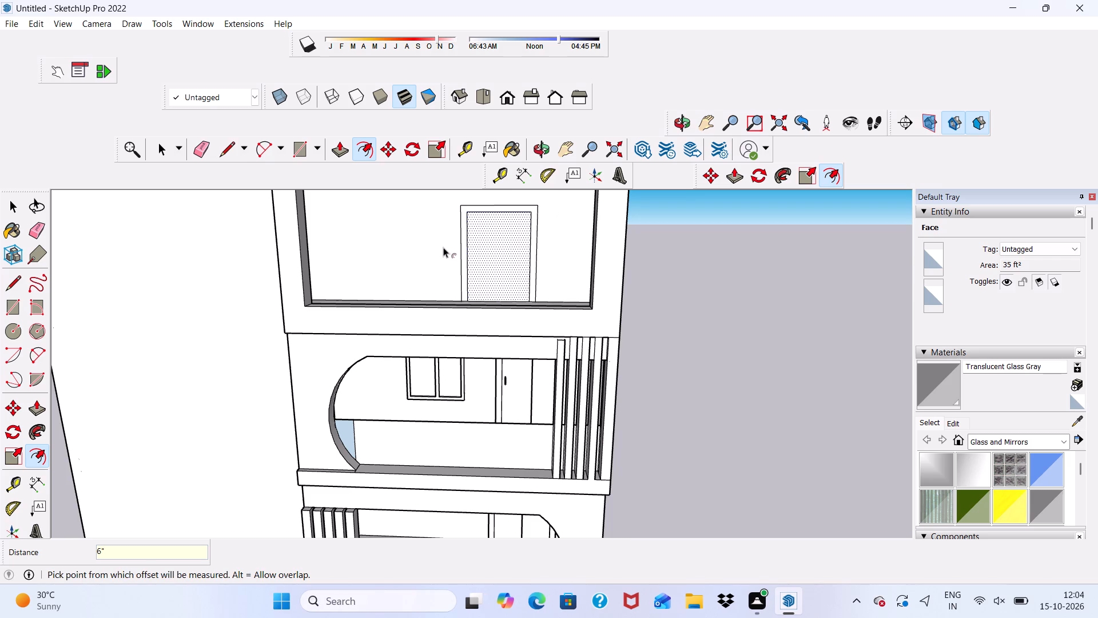
key(space)
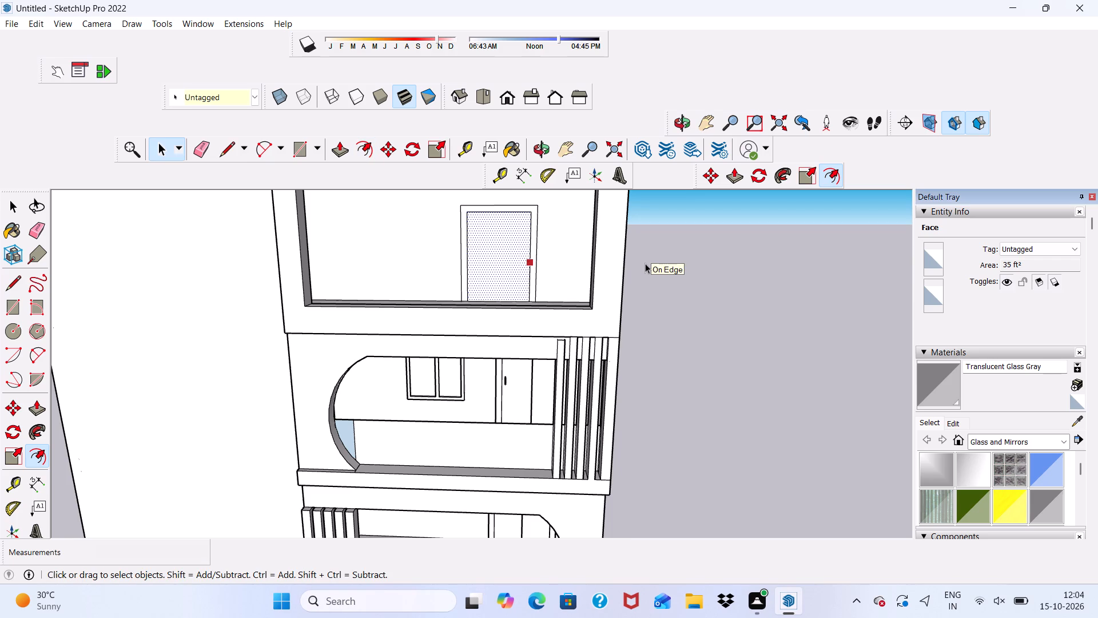
click(685, 239)
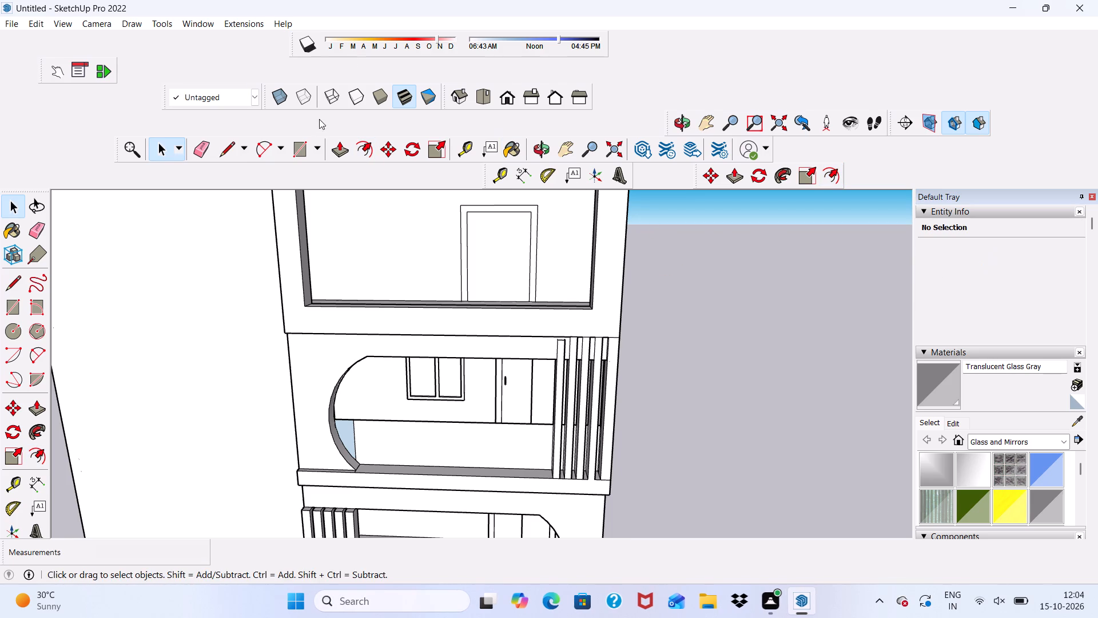
Draw a 7' by 2'6" rectangle over half of the topmost balcony's door, dividing it into two leaves.
click(303, 146)
scroll(490, 253, up, 2)
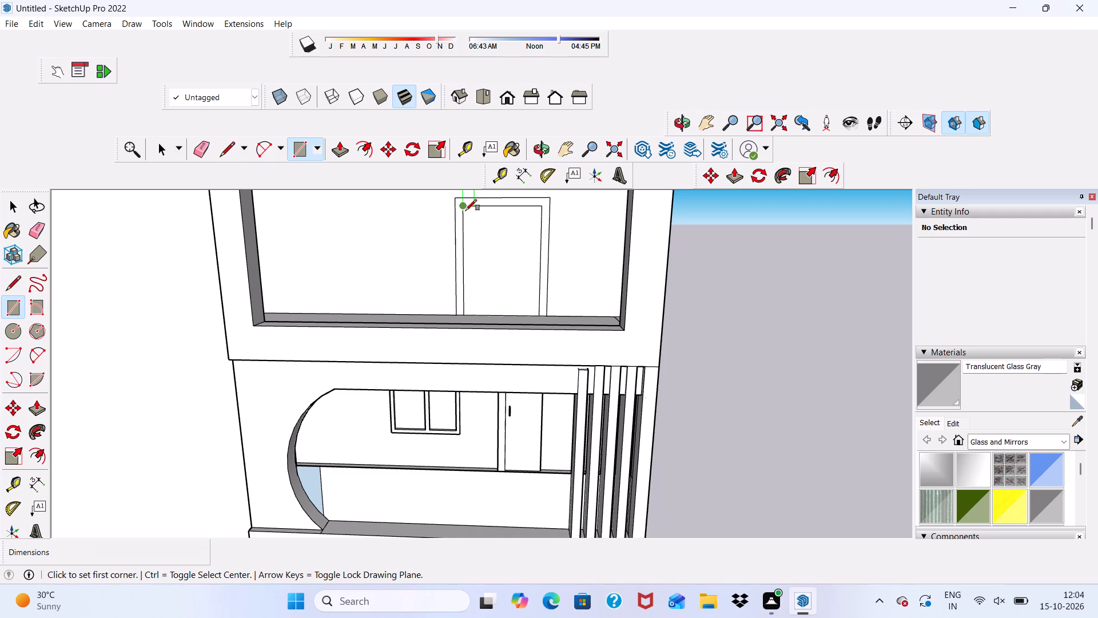
click(461, 210)
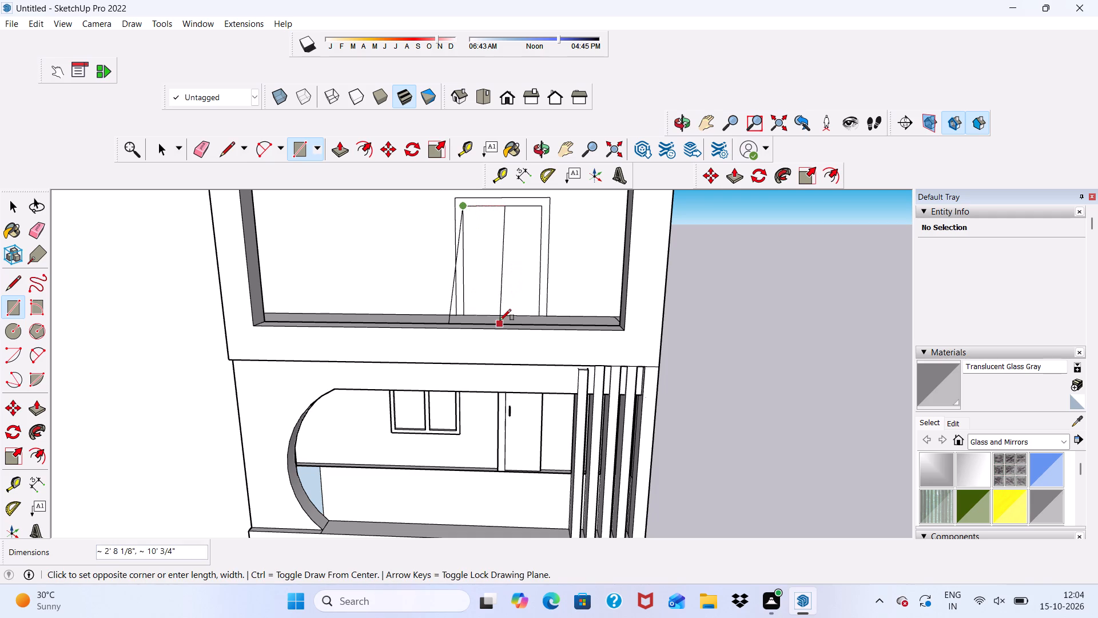
click(502, 316)
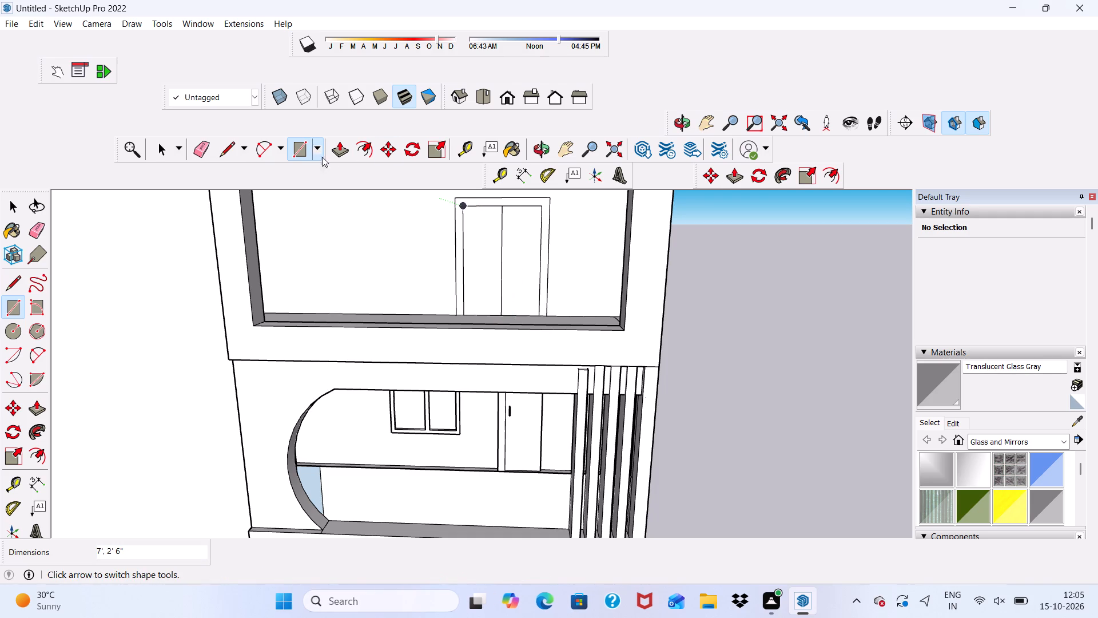
Extrude the door frame outline 6" out from the topmost balcony's back wall.
click(335, 148)
scroll(484, 221, up, 3)
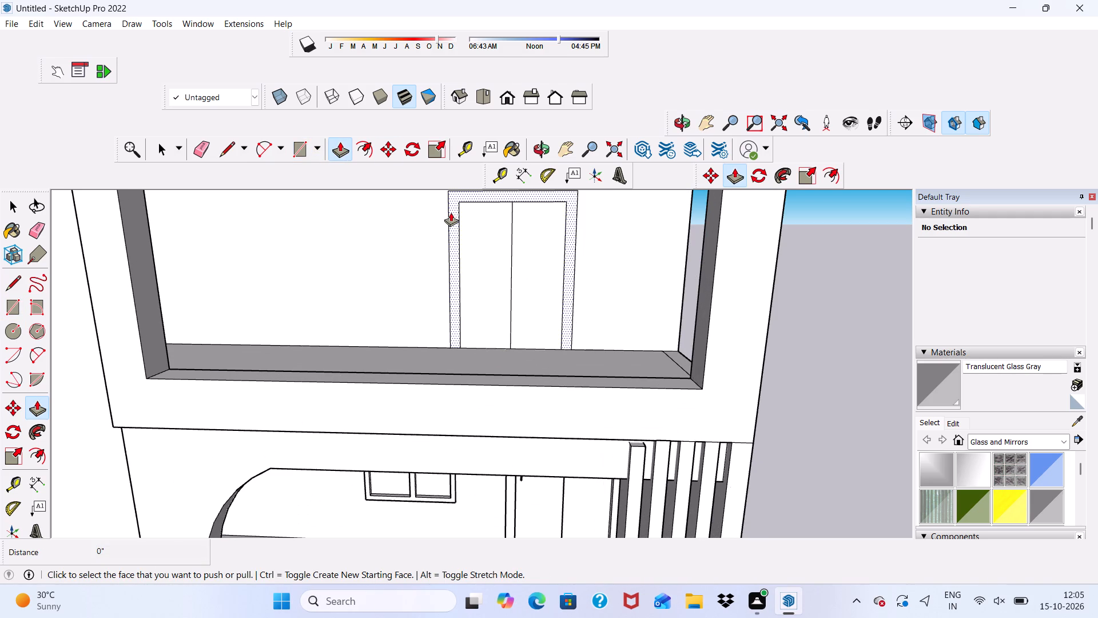
click(451, 212)
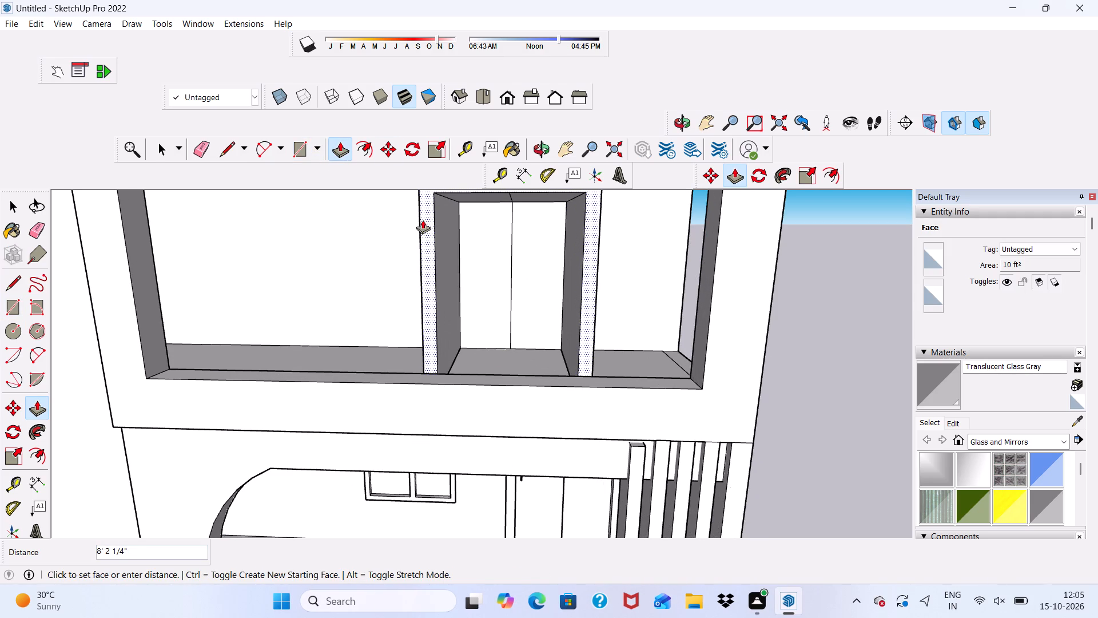
key(6)
key(shift+quotedbl)
key(Return)
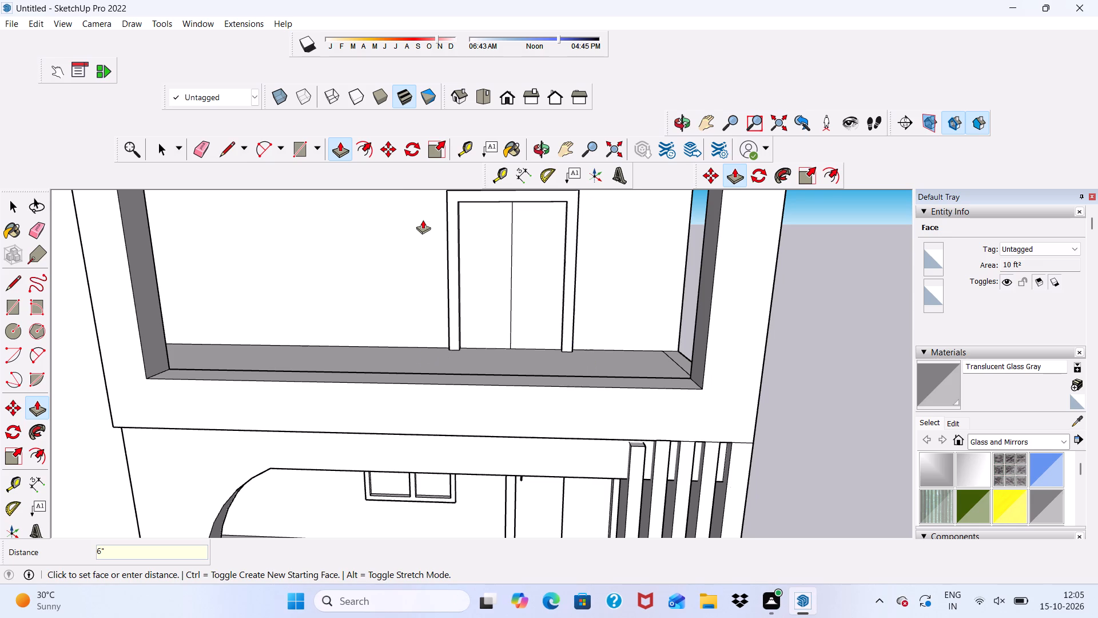
Extrude the left door leaf 3" outward within the frame.
scroll(490, 249, up, 1)
click(490, 248)
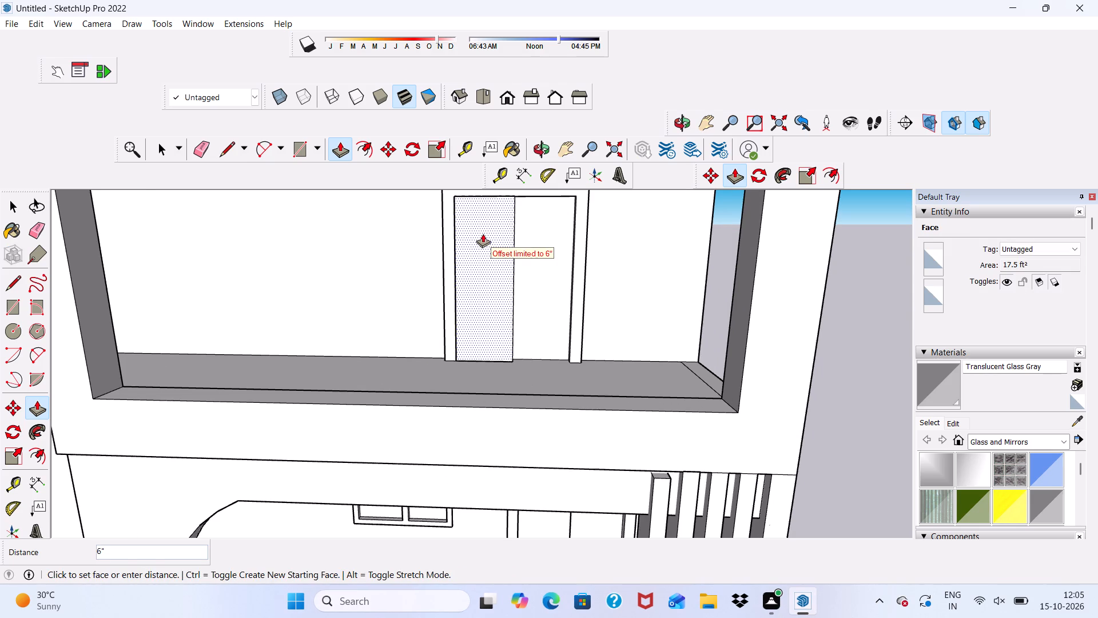
scroll(483, 233, down, 1)
middle_drag(482, 239, 378, 311)
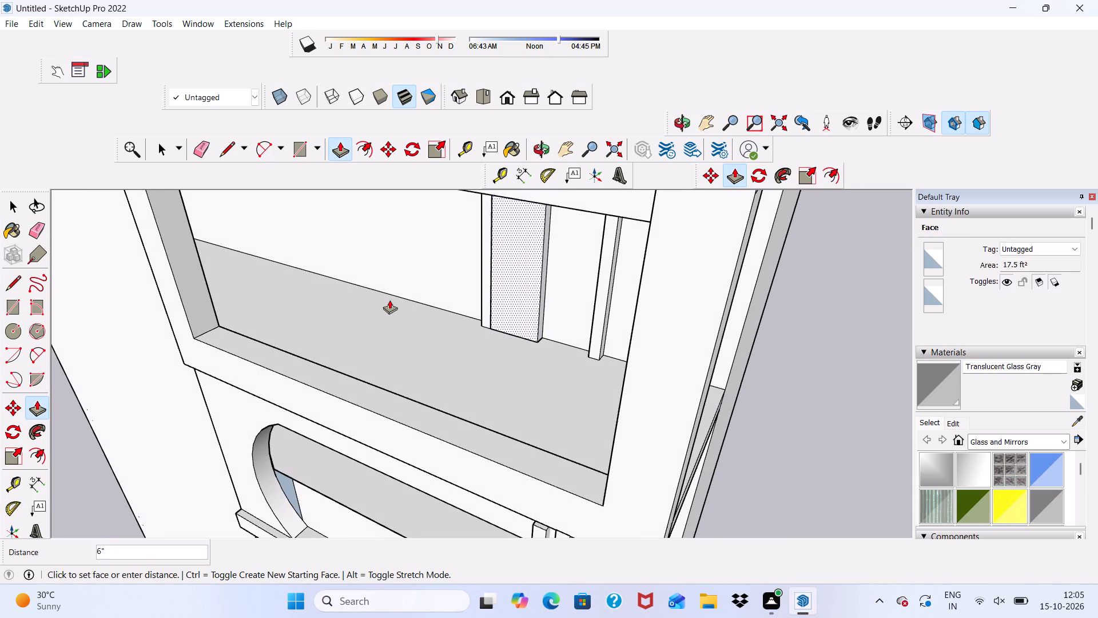
key(6)
key(BackSpace)
key(3)
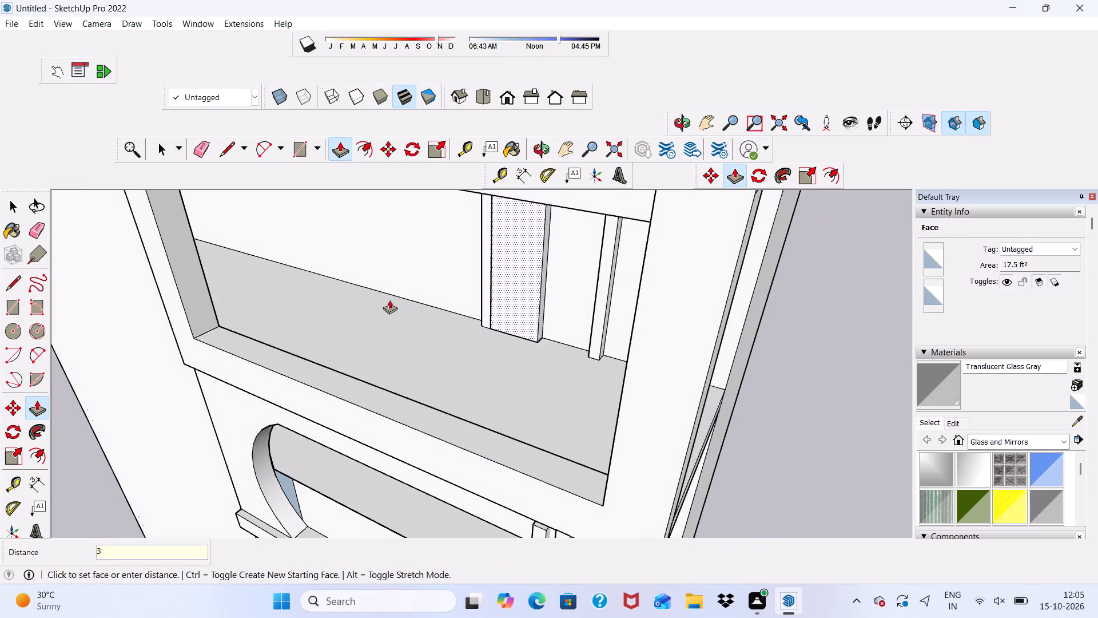
key(shift+quotedbl)
key(Return)
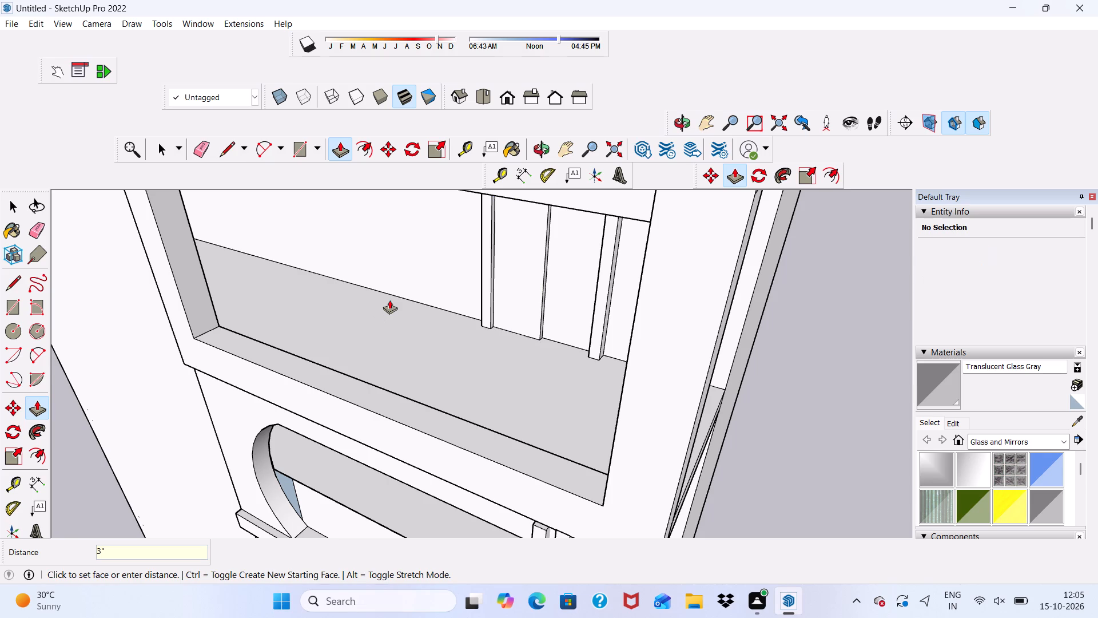
Draw a small upright rectangle about 2 5/16" by 15/16" on the raised door leaf beside the frame, for the handle.
scroll(403, 336, down, 7)
middle_drag(424, 335, 528, 302)
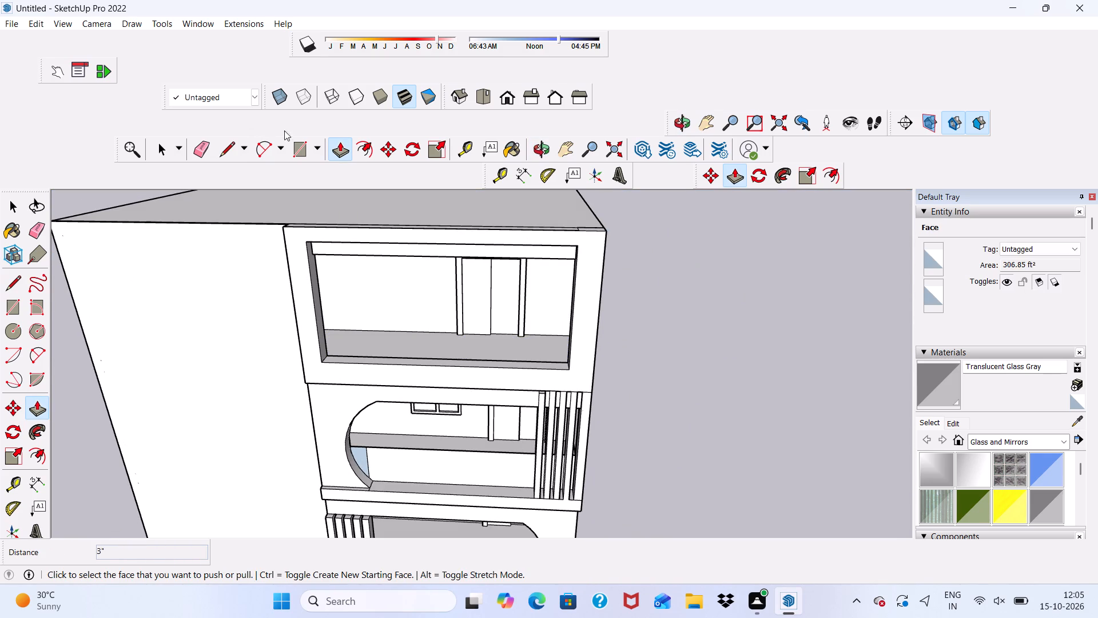
click(297, 142)
scroll(470, 348, up, 17)
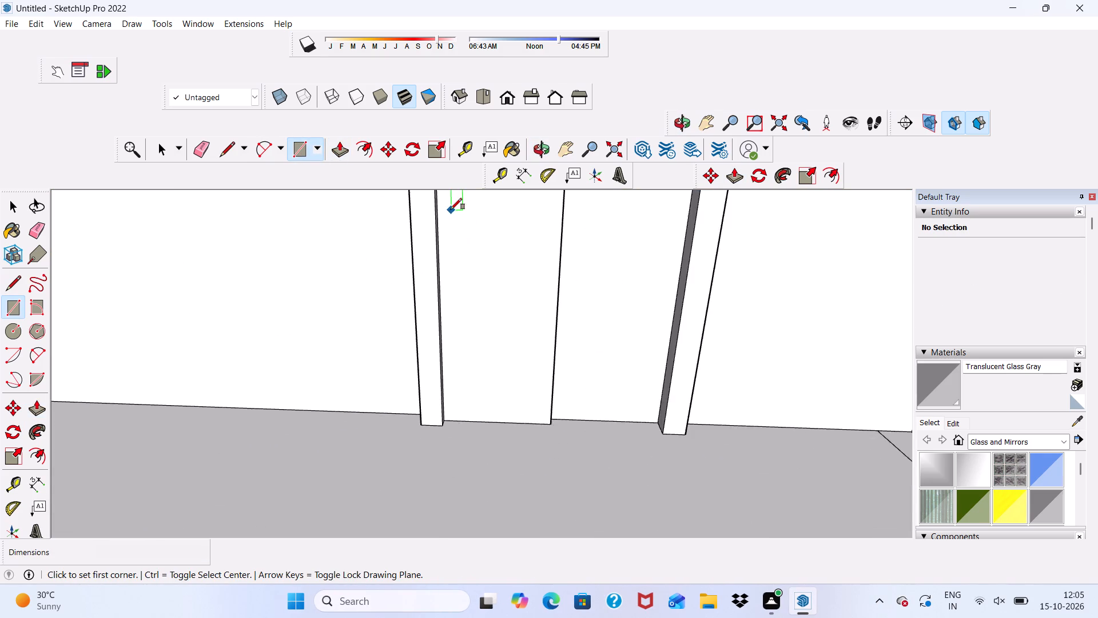
scroll(451, 209, up, 7)
click(444, 215)
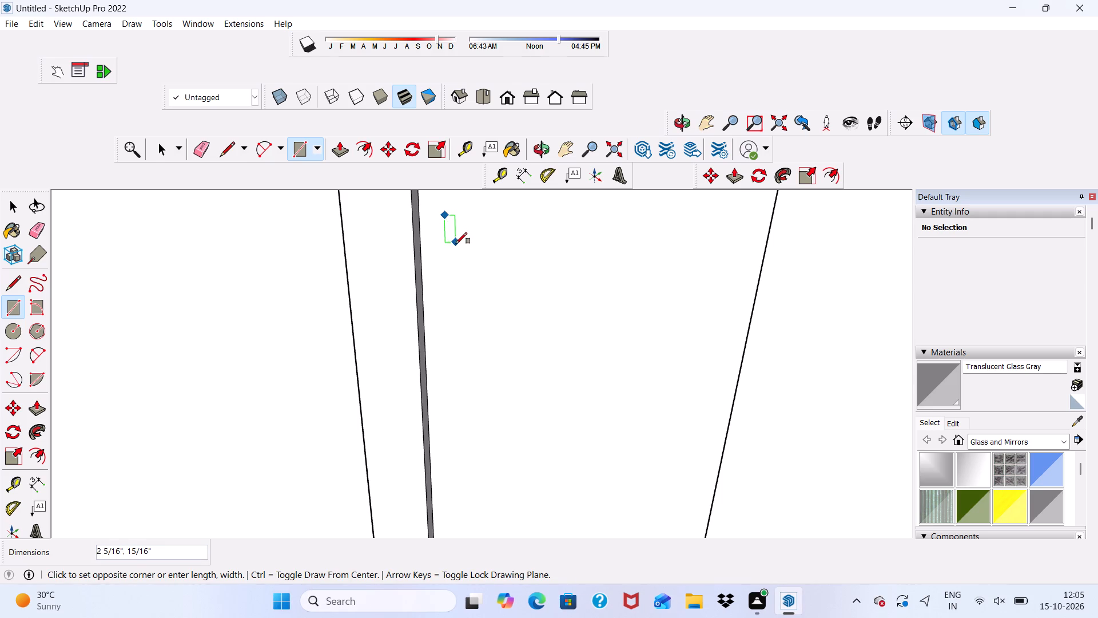
click(456, 244)
key(space)
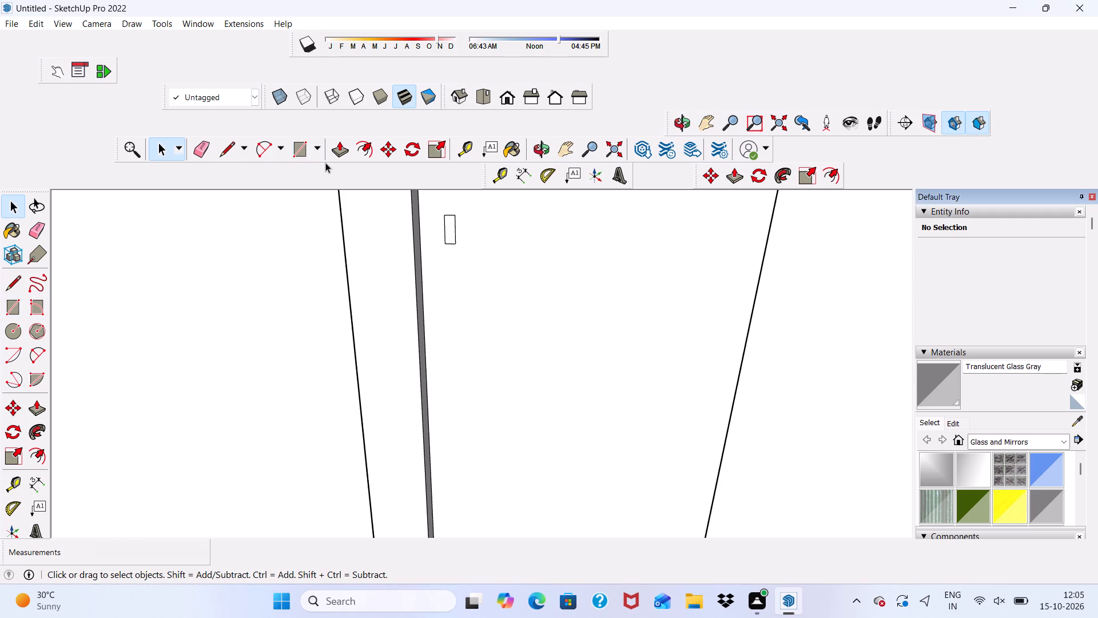
Copy the small handle rectangle about 9 7/8" straight down on the same door leaf.
double_click(453, 233)
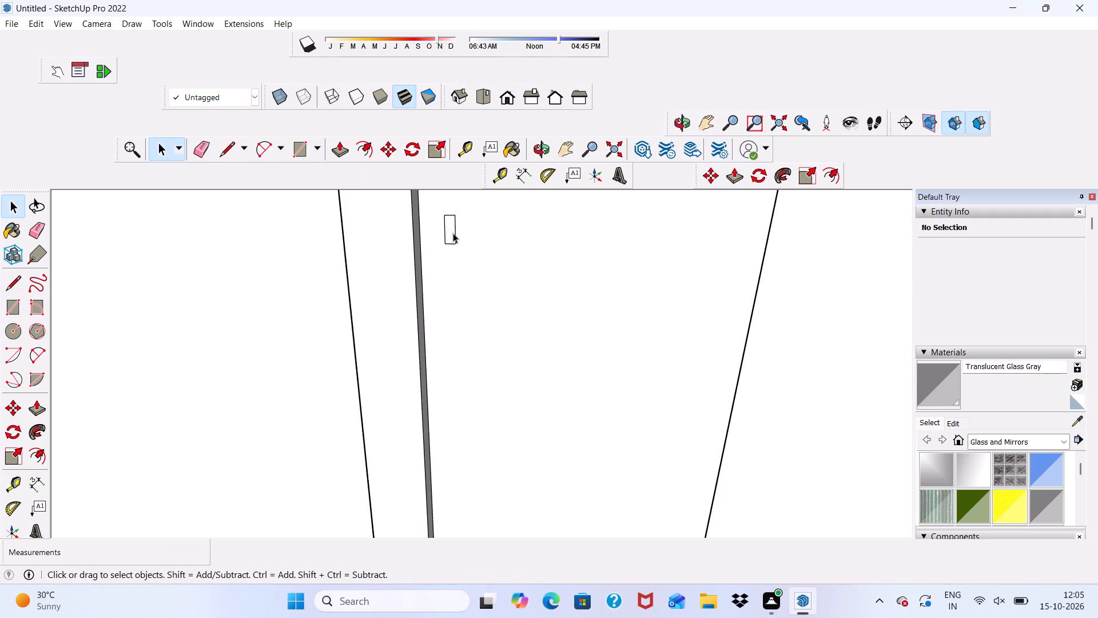
click(391, 150)
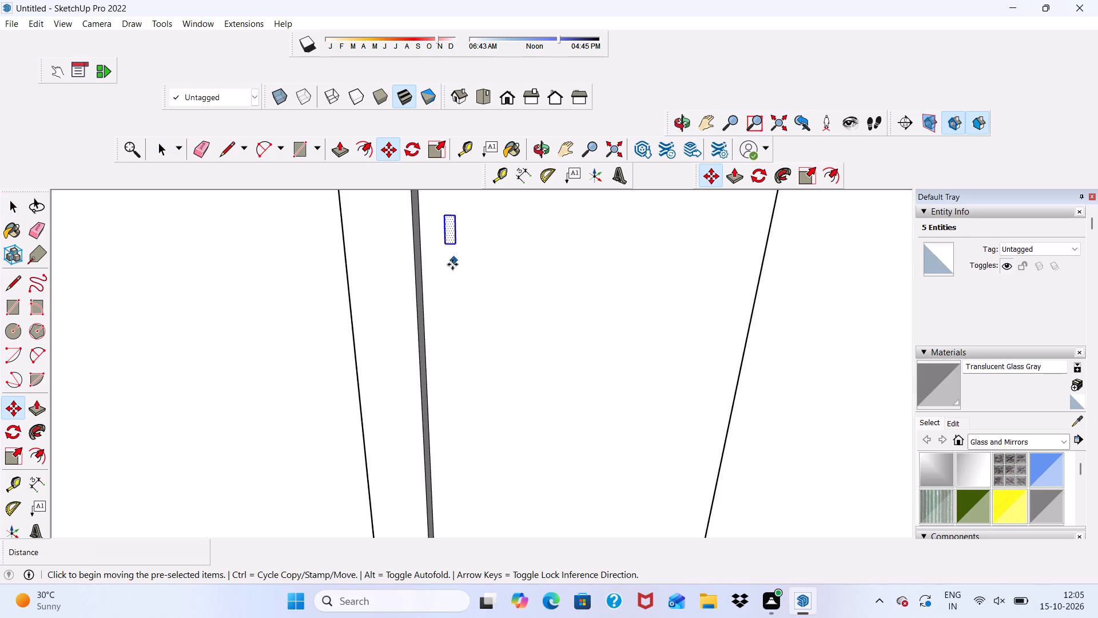
click(449, 239)
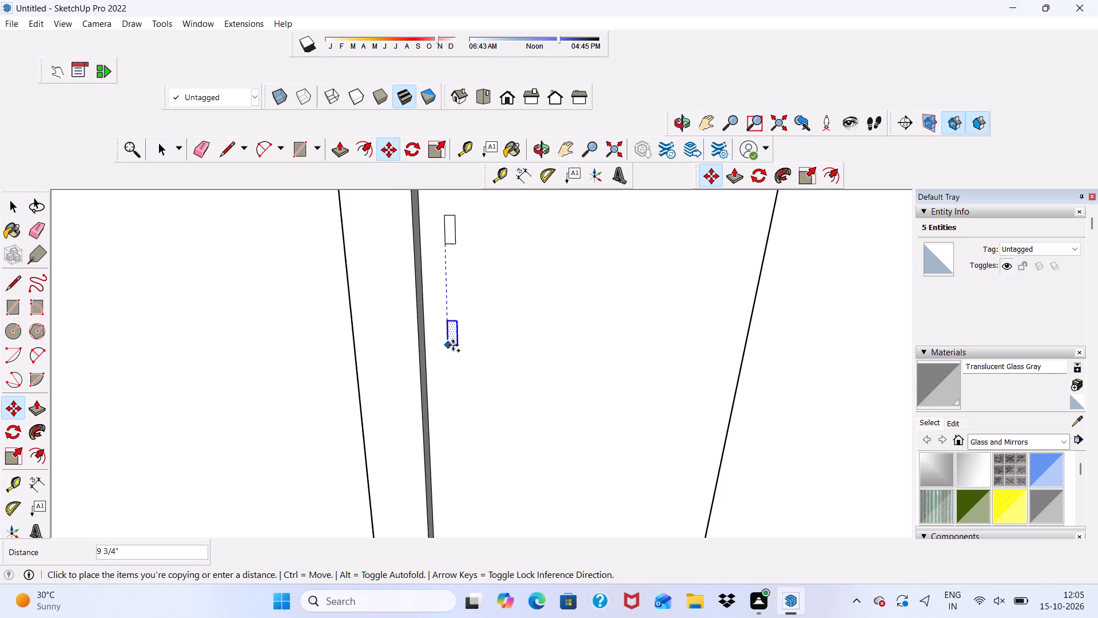
click(455, 346)
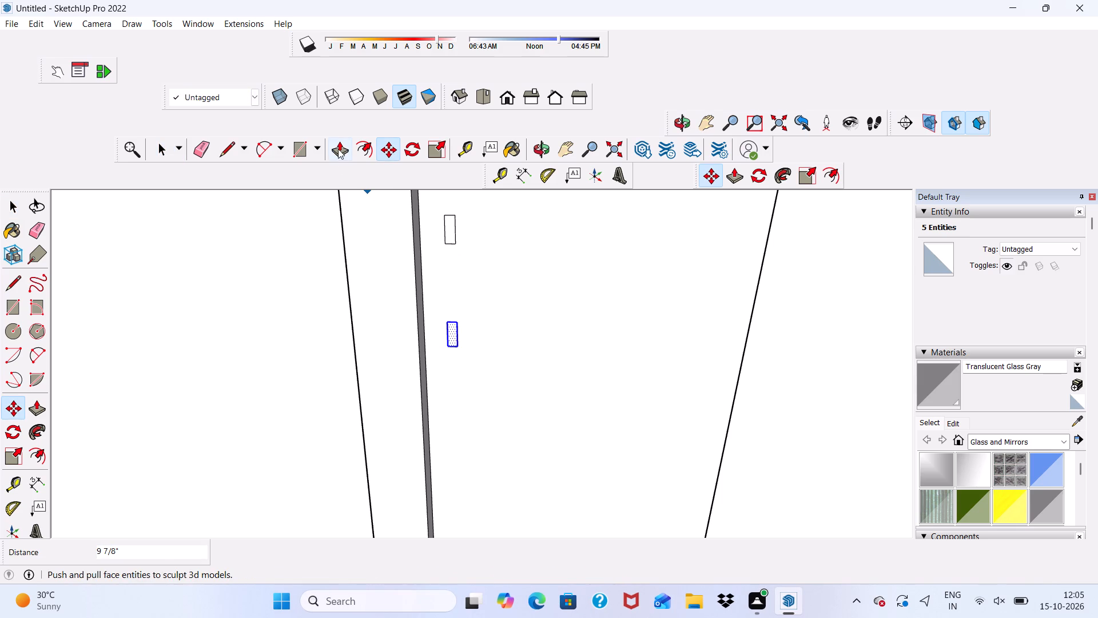
Extrude the lower handle rectangle 1" out from the door leaf.
click(338, 149)
scroll(444, 365, up, 2)
click(448, 324)
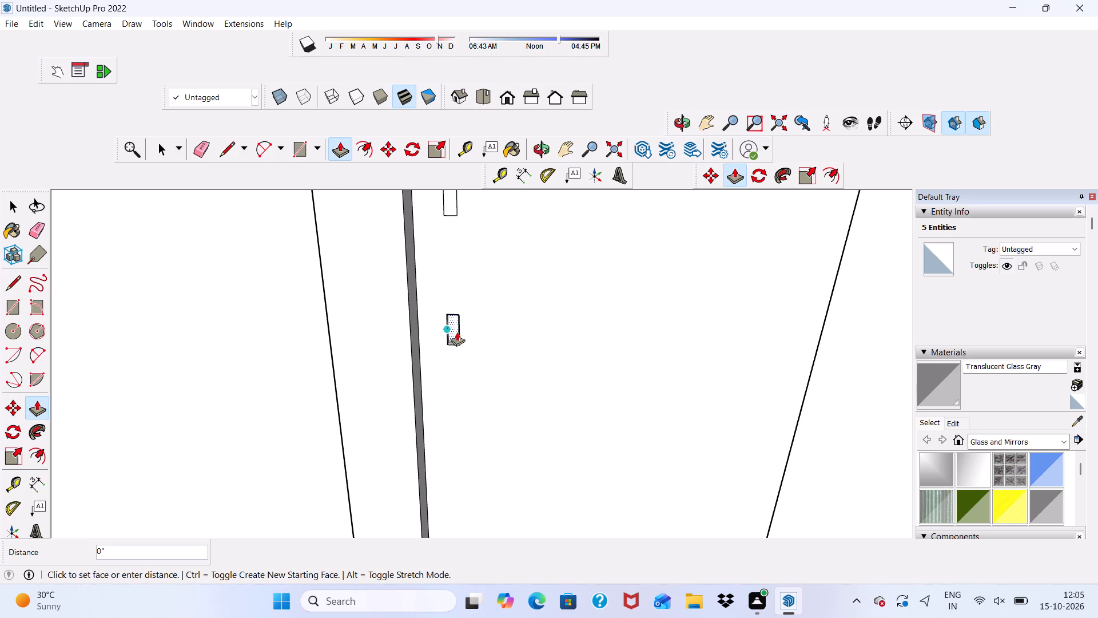
scroll(401, 345, down, 1)
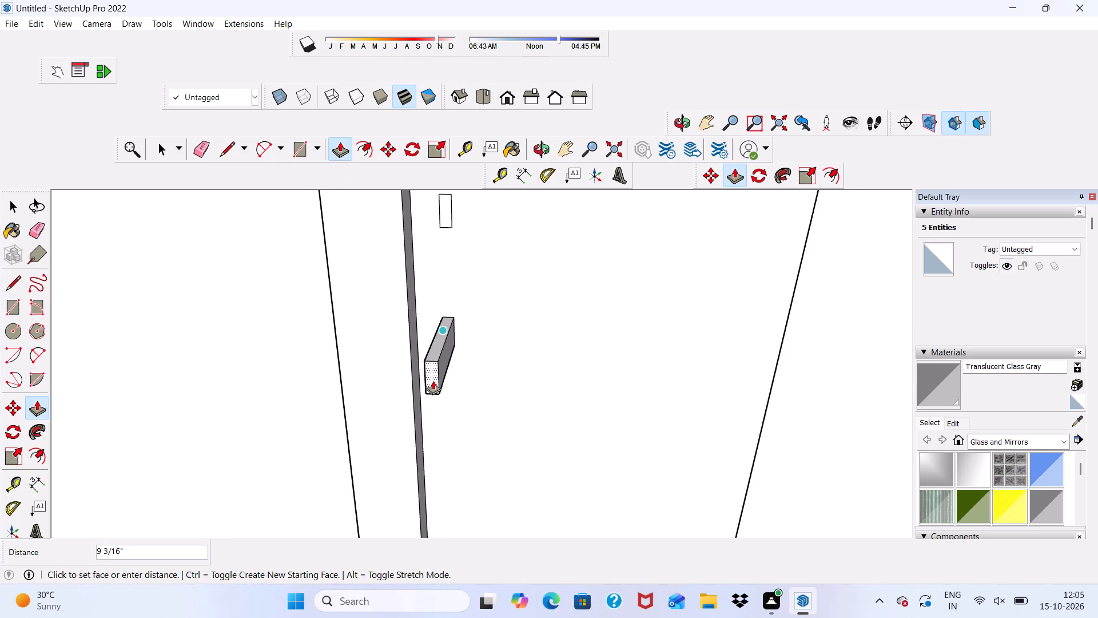
text(1")
key(Return)
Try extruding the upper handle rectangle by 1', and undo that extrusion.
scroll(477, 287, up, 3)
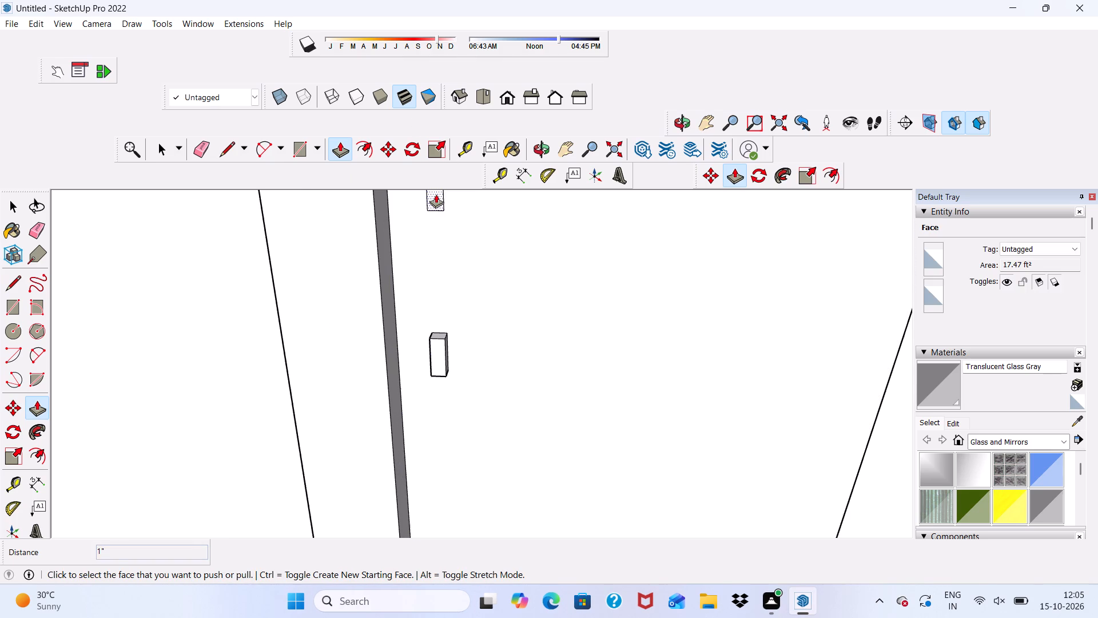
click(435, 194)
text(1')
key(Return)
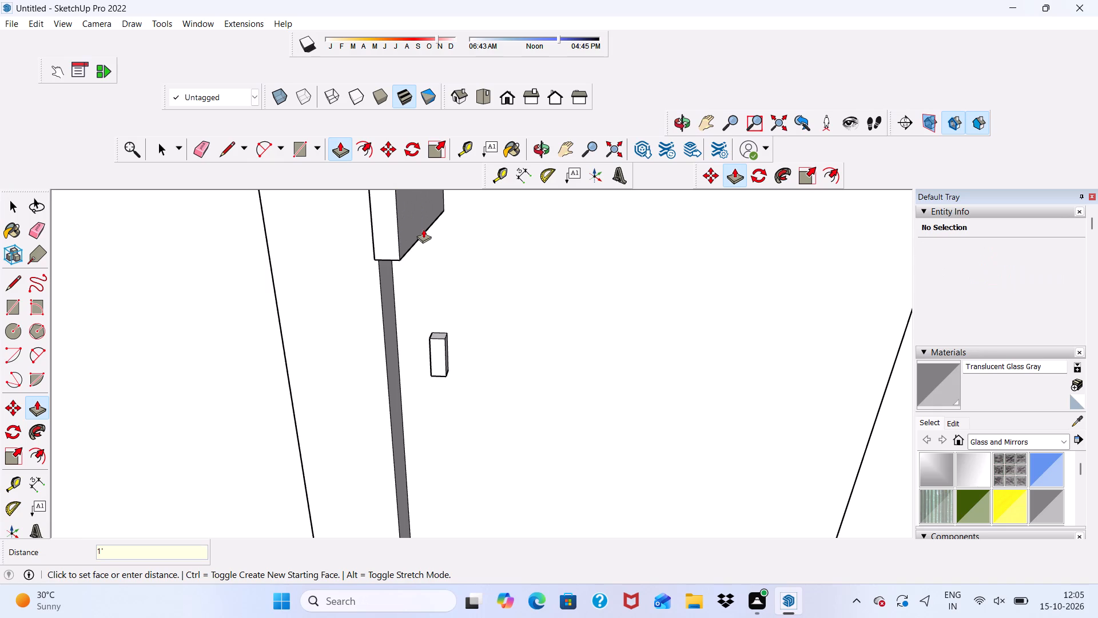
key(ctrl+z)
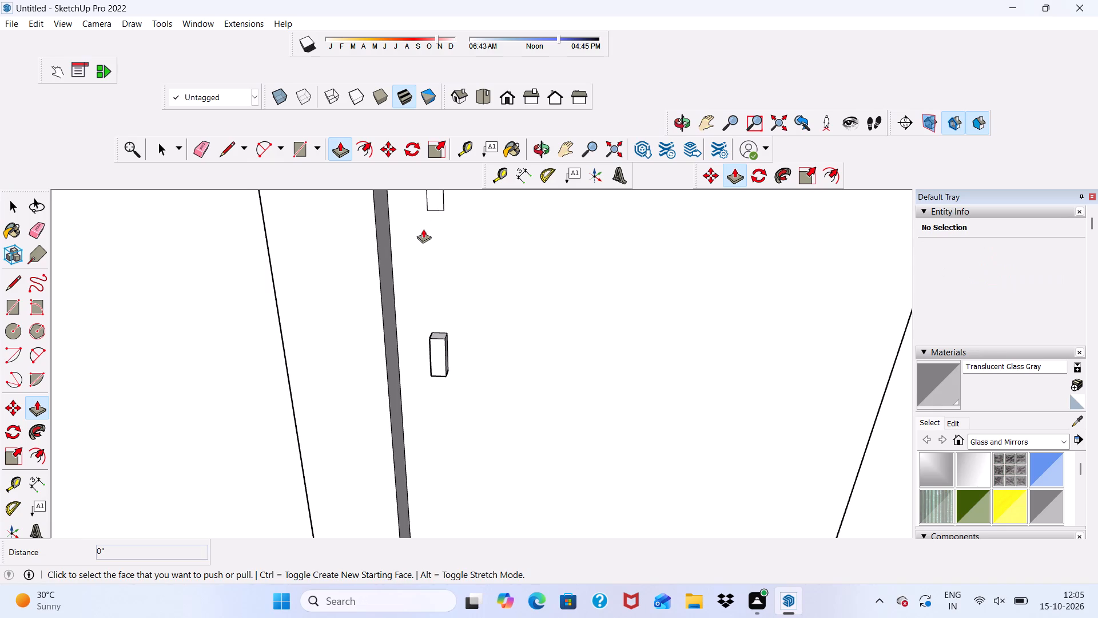
Extrude the upper handle rectangle 1" out from the door leaf.
scroll(465, 225, up, 1)
click(429, 196)
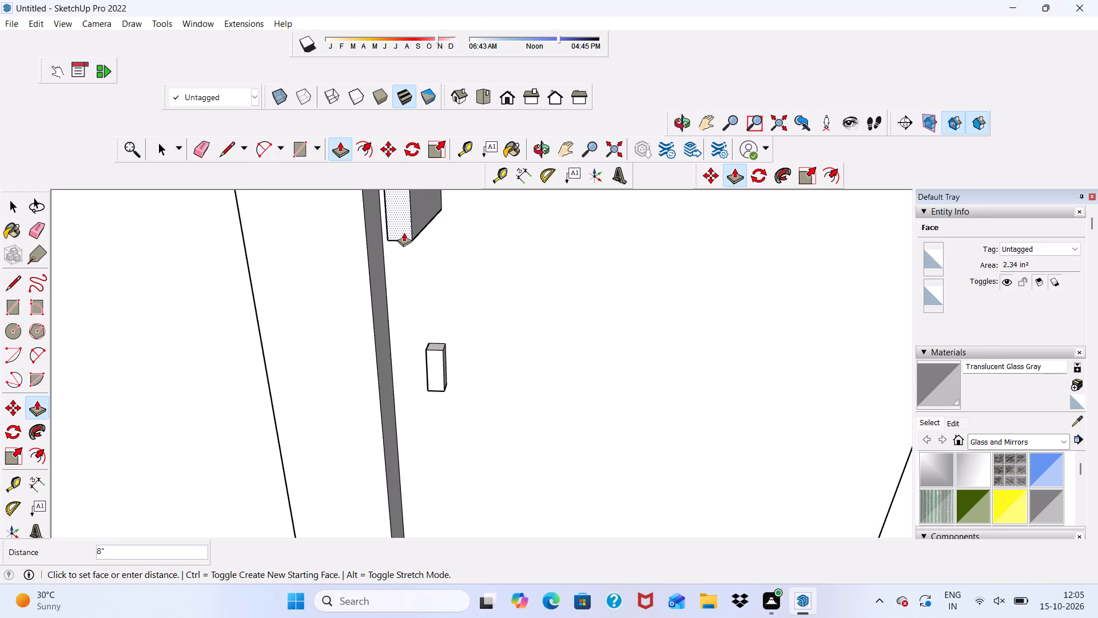
text(1")
key(Return)
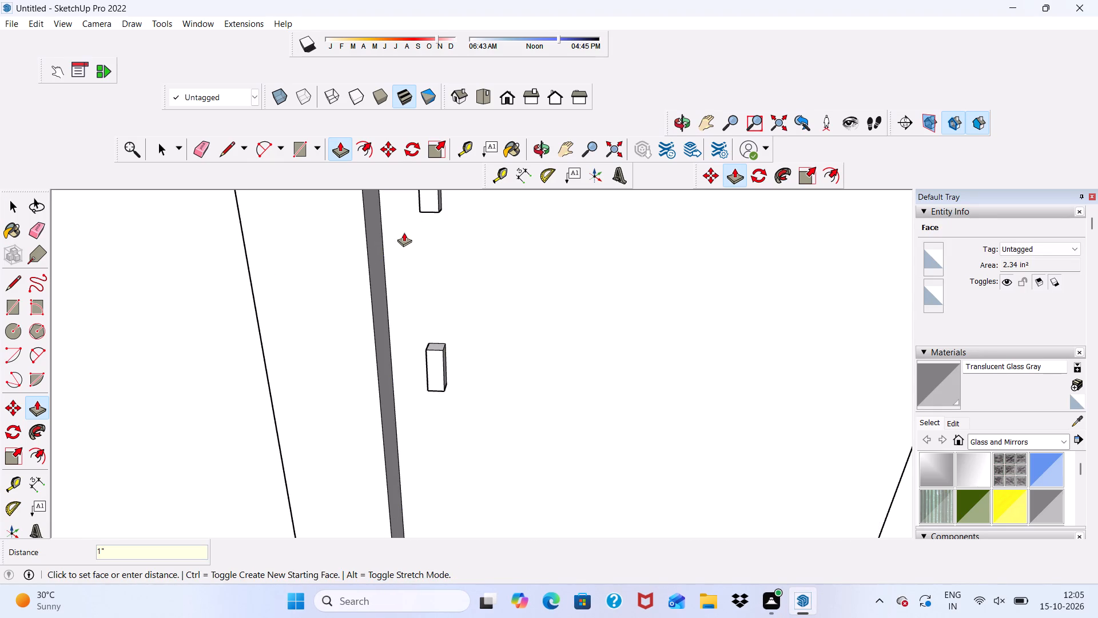
Draw a rectangle about 1' 3/8" by 15/16" across the front of both handle blocks, spanning from the upper block's top to the lower block's bottom.
scroll(392, 241, down, 5)
click(301, 152)
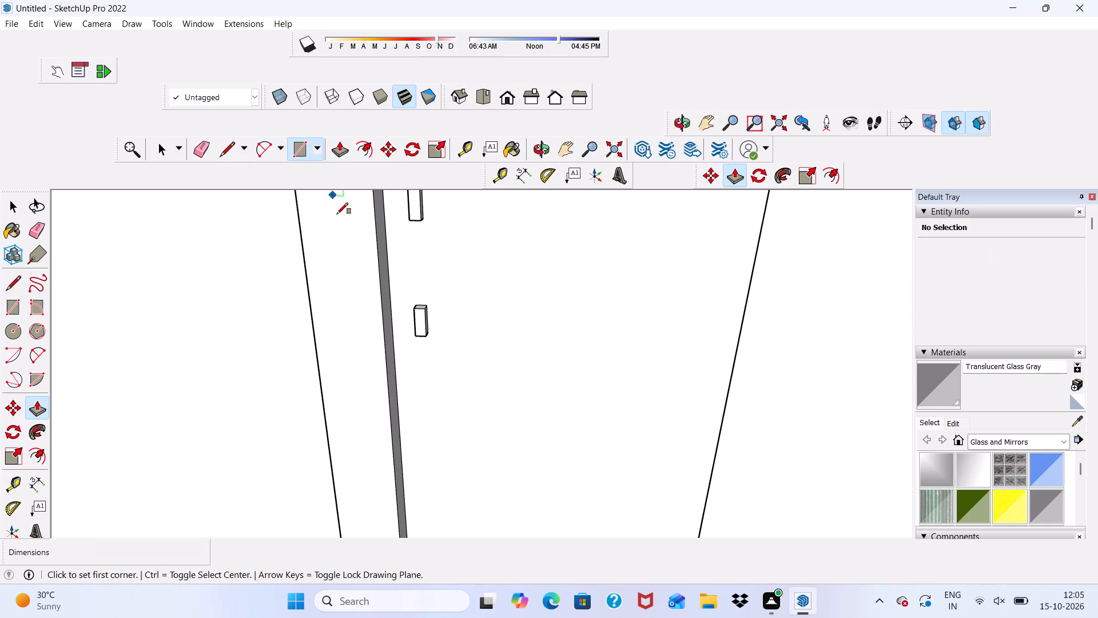
scroll(322, 316, down, 6)
scroll(385, 303, up, 5)
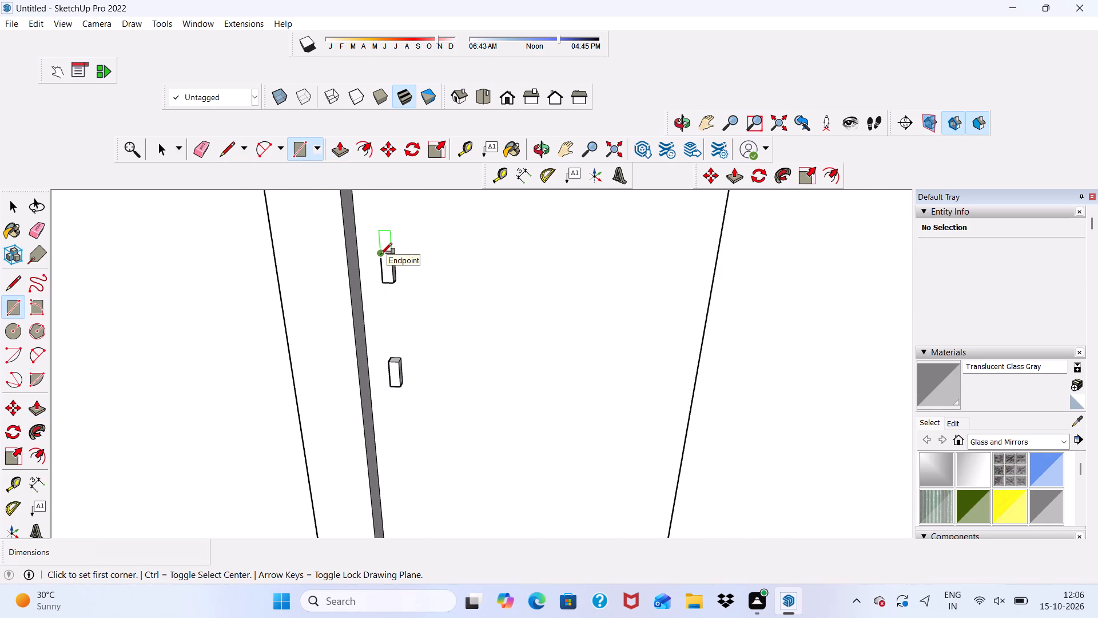
click(381, 254)
scroll(385, 266, down, 5)
scroll(394, 357, up, 5)
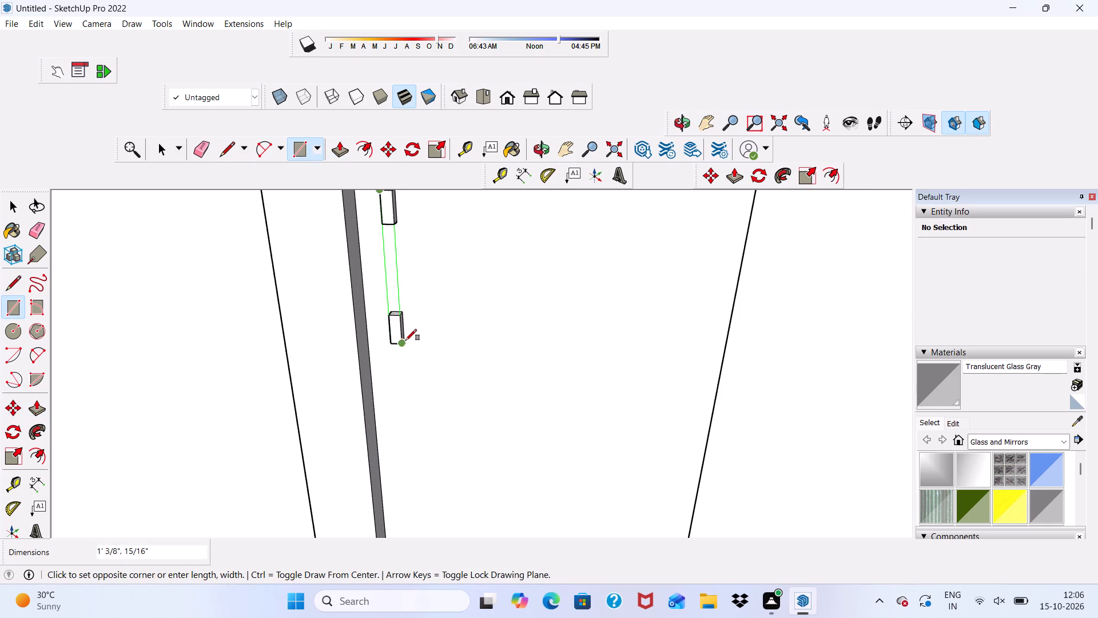
scroll(403, 347, up, 4)
click(403, 343)
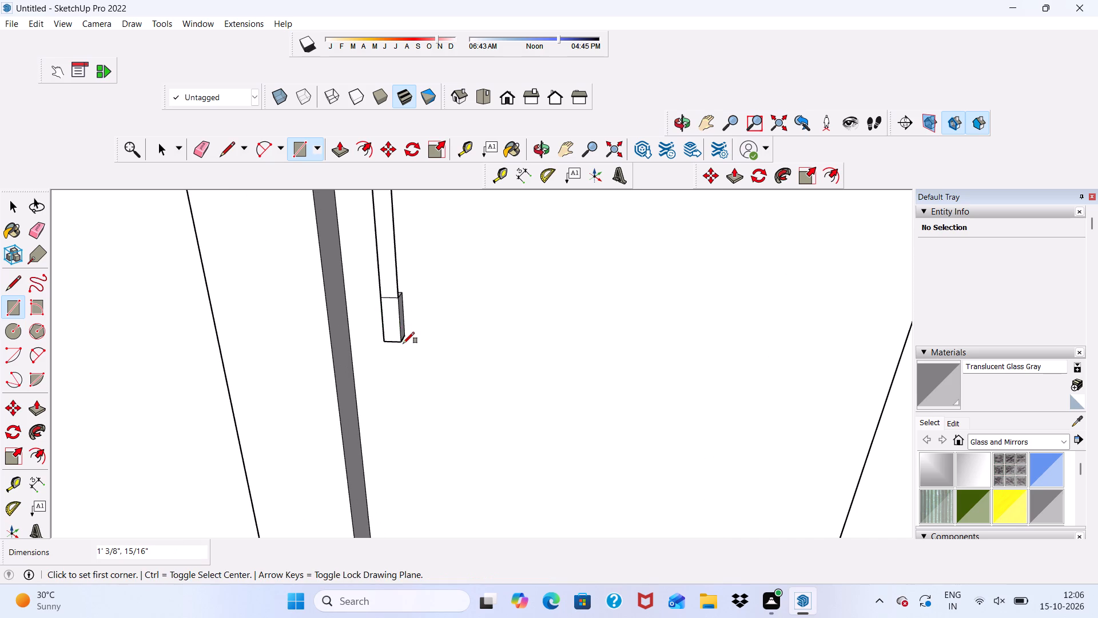
Extrude the middle section of the handle rectangle, between the two blocks, 1" outward.
click(343, 147)
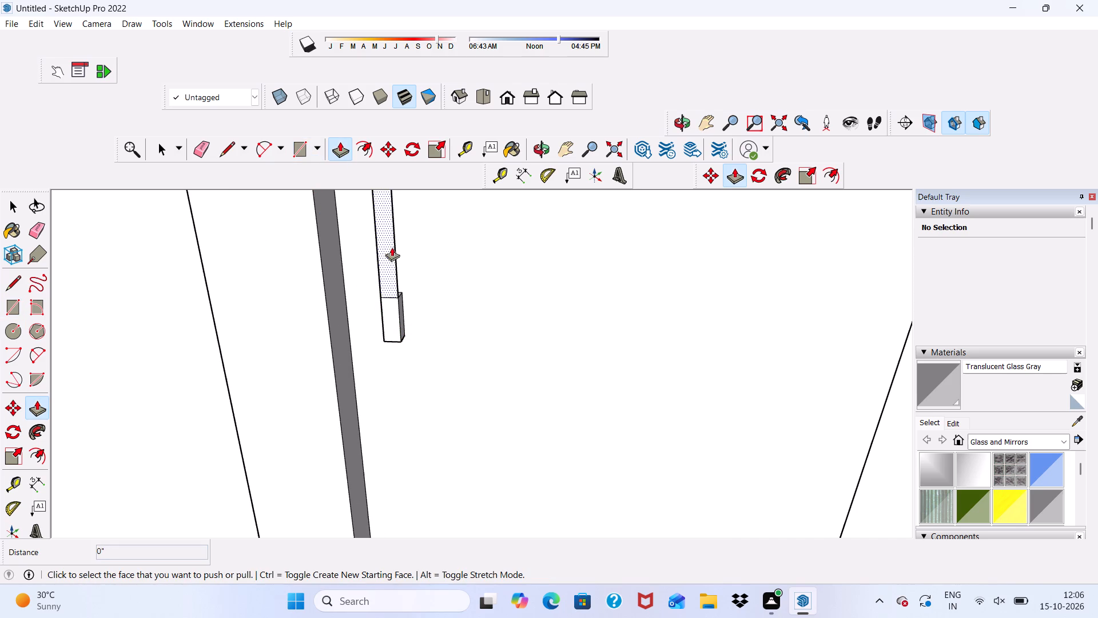
click(389, 242)
key(1)
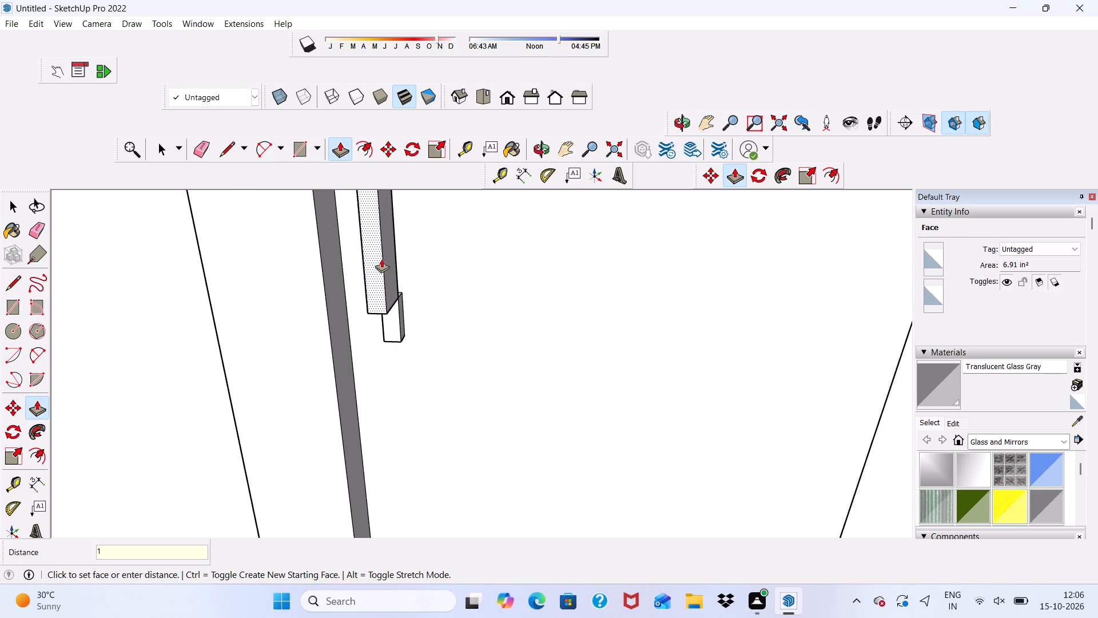
key(shift+quotedbl)
key(Return)
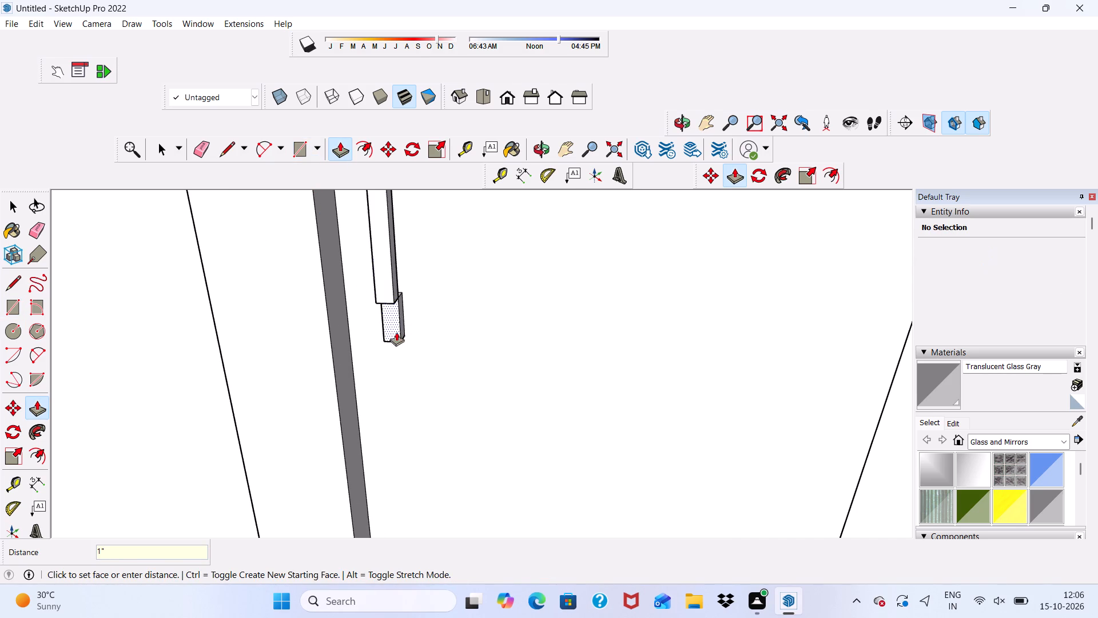
Extrude the lower and upper end faces of the handle outward, flush with the front of the middle bar.
scroll(396, 332, up, 6)
click(392, 318)
click(374, 260)
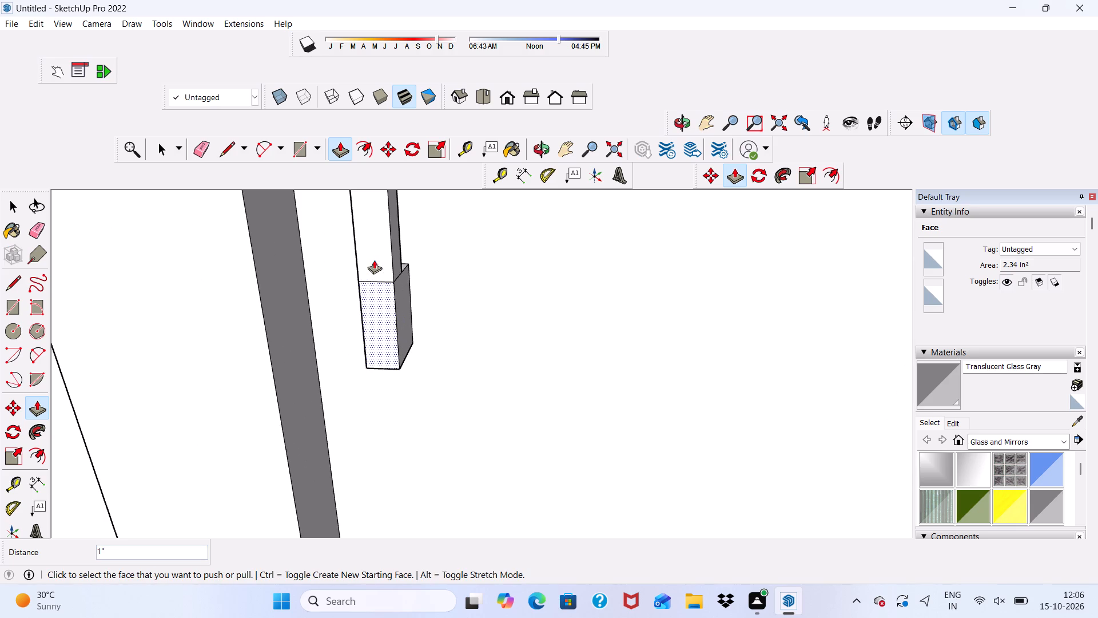
scroll(389, 304, down, 13)
scroll(384, 217, up, 8)
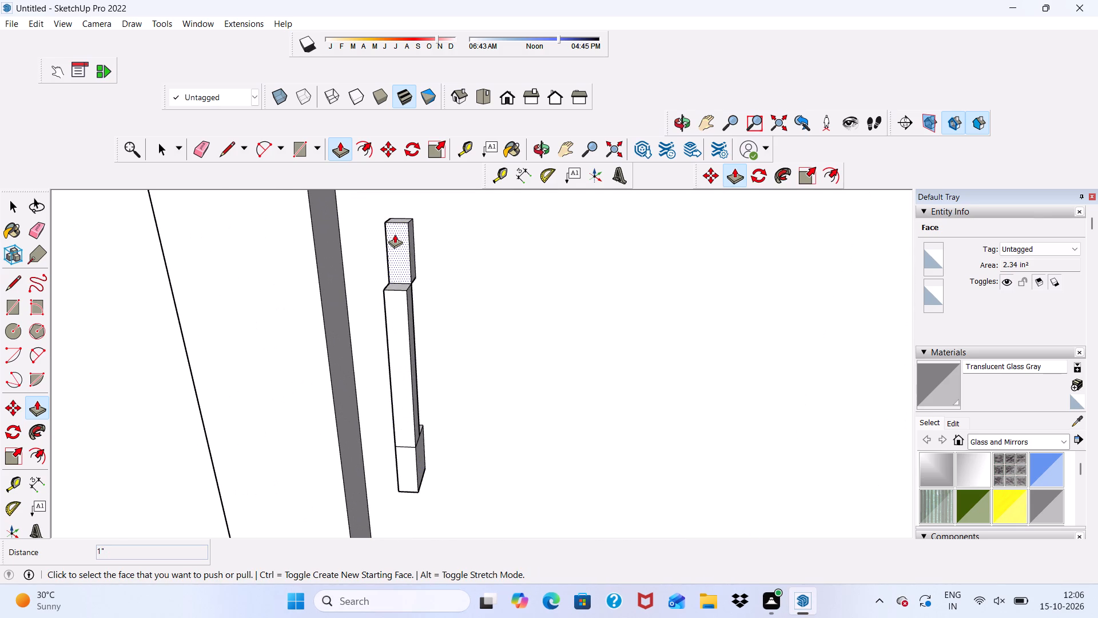
click(395, 234)
click(404, 329)
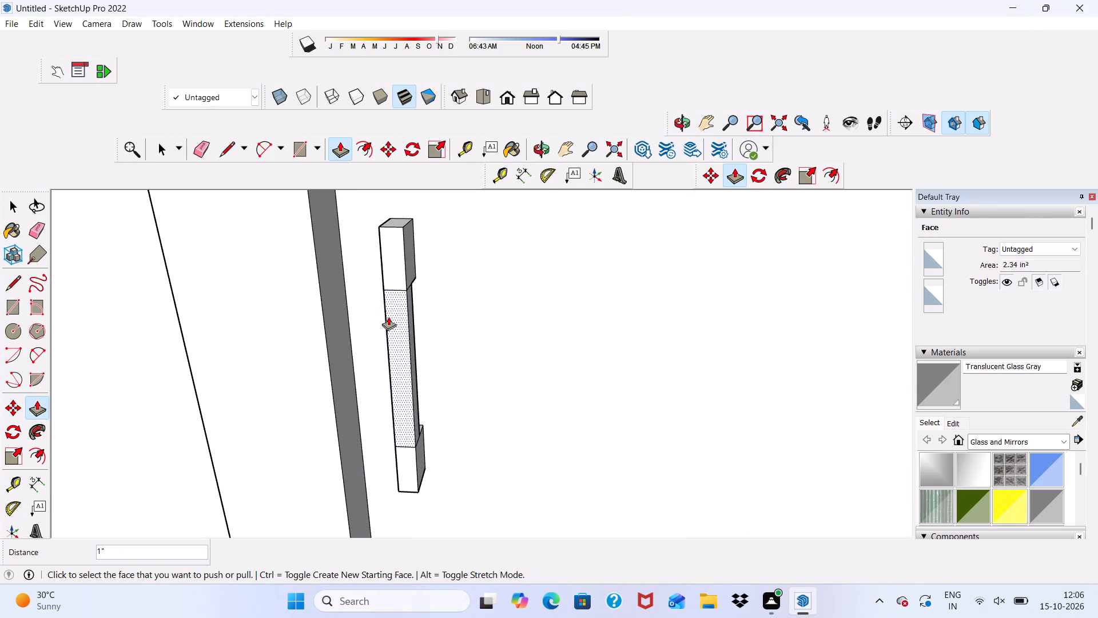
Erase the seam edges between the handle's upper block and middle bar on the front and both side faces.
click(201, 145)
scroll(358, 278, up, 4)
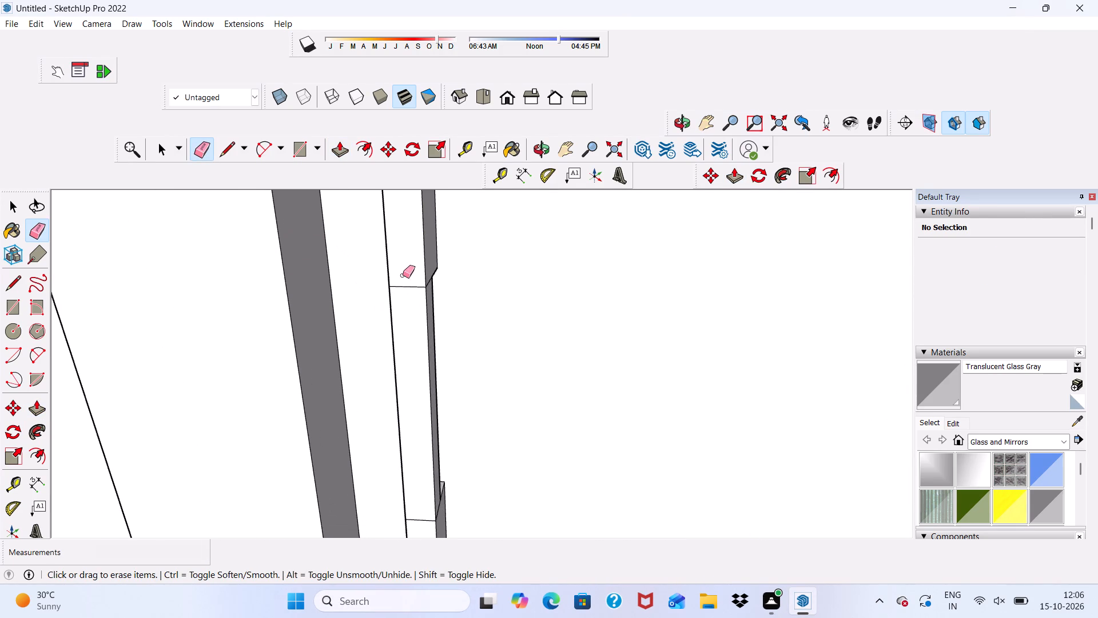
drag(403, 272, 411, 301)
scroll(435, 286, up, 4)
drag(428, 274, 432, 298)
scroll(419, 291, down, 4)
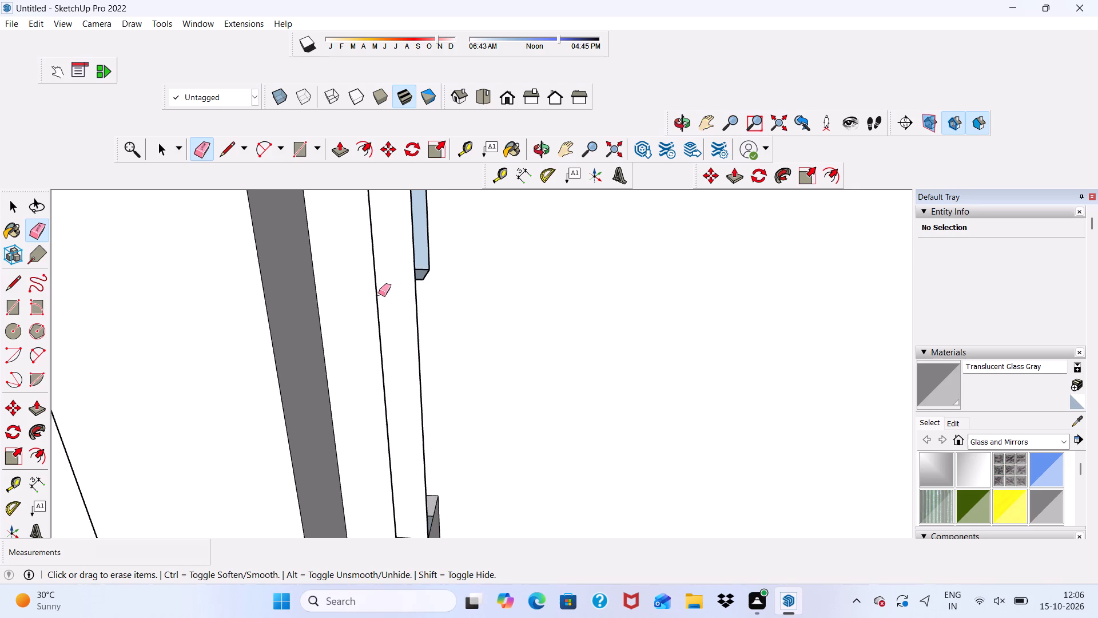
key(ctrl+z)
scroll(432, 281, up, 4)
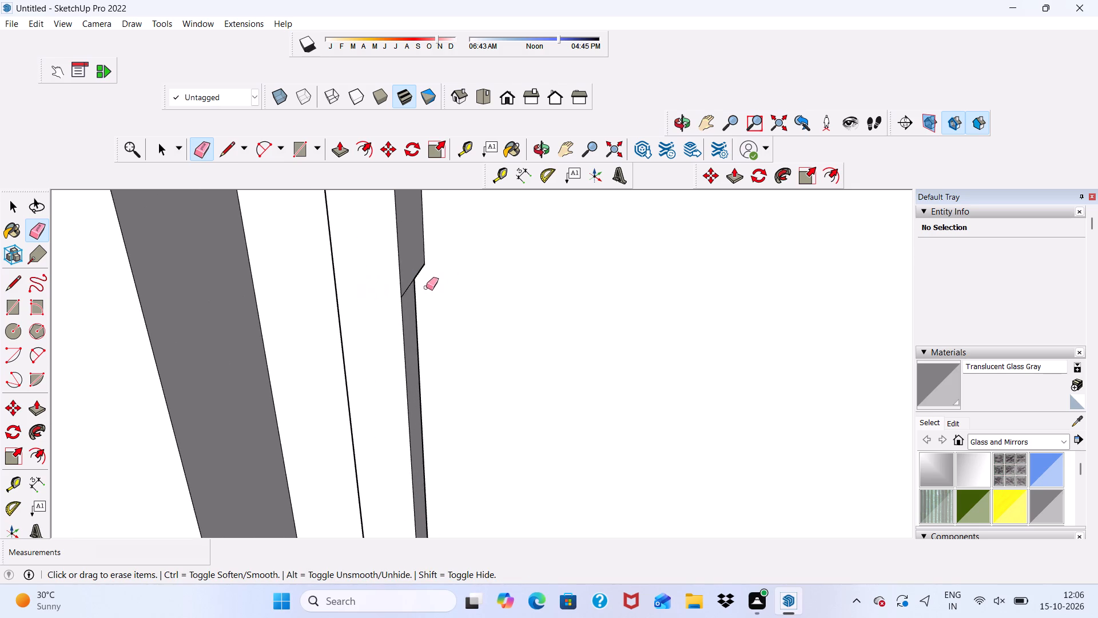
middle_drag(407, 292, 266, 225)
scroll(372, 294, up, 1)
click(431, 281)
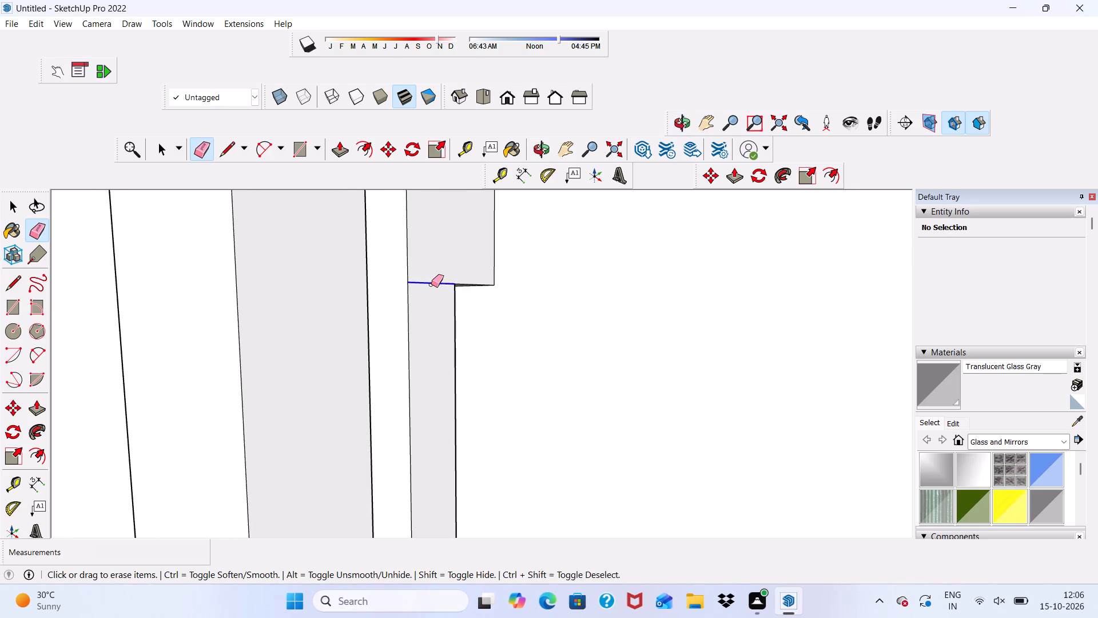
scroll(287, 328, down, 1)
middle_drag(286, 329, 546, 295)
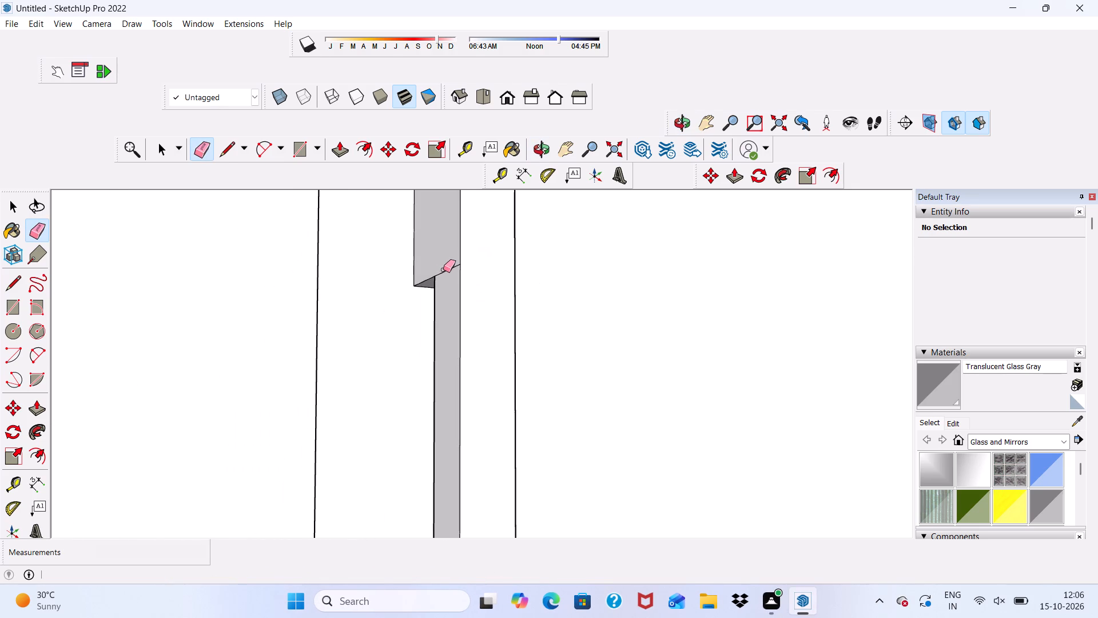
drag(443, 270, 447, 276)
scroll(380, 258, down, 12)
Erase the seam edges between the handle's lower block and middle bar on the front and both side faces.
scroll(413, 477, up, 8)
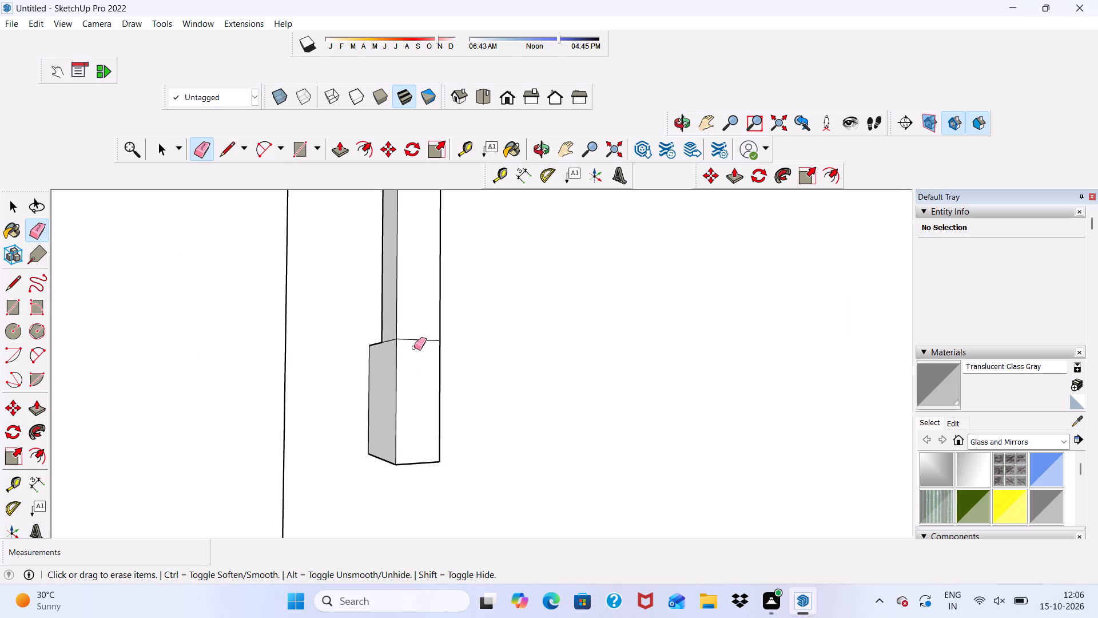
drag(415, 338, 415, 346)
scroll(377, 343, up, 6)
drag(395, 338, 397, 347)
scroll(411, 365, down, 2)
middle_drag(412, 367, 311, 355)
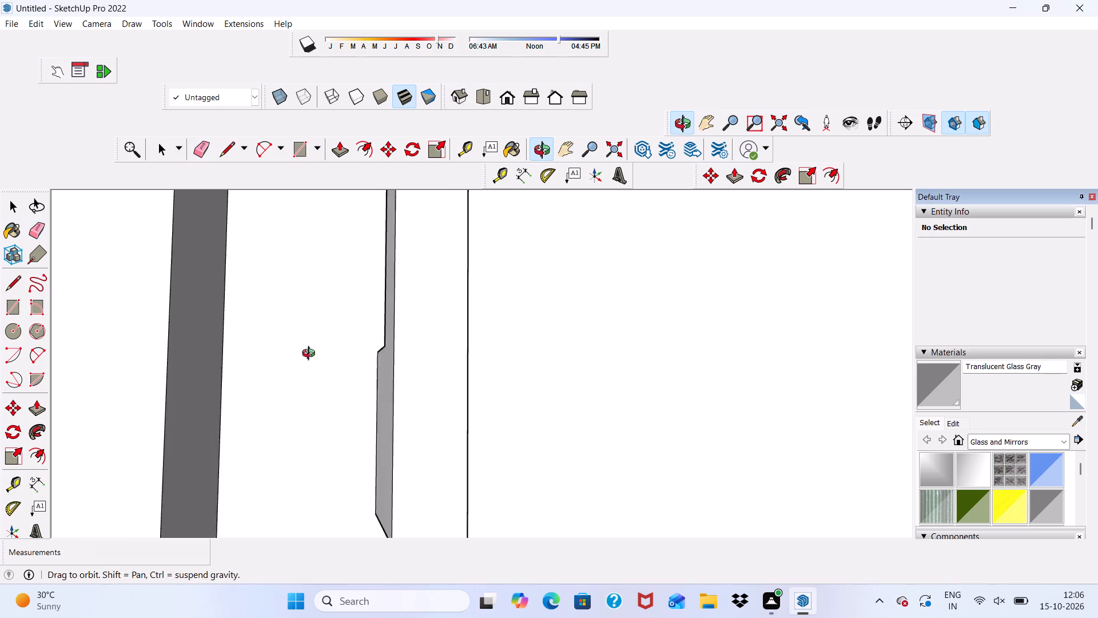
middle_drag(311, 355, 202, 367)
drag(440, 352, 435, 348)
scroll(392, 363, down, 8)
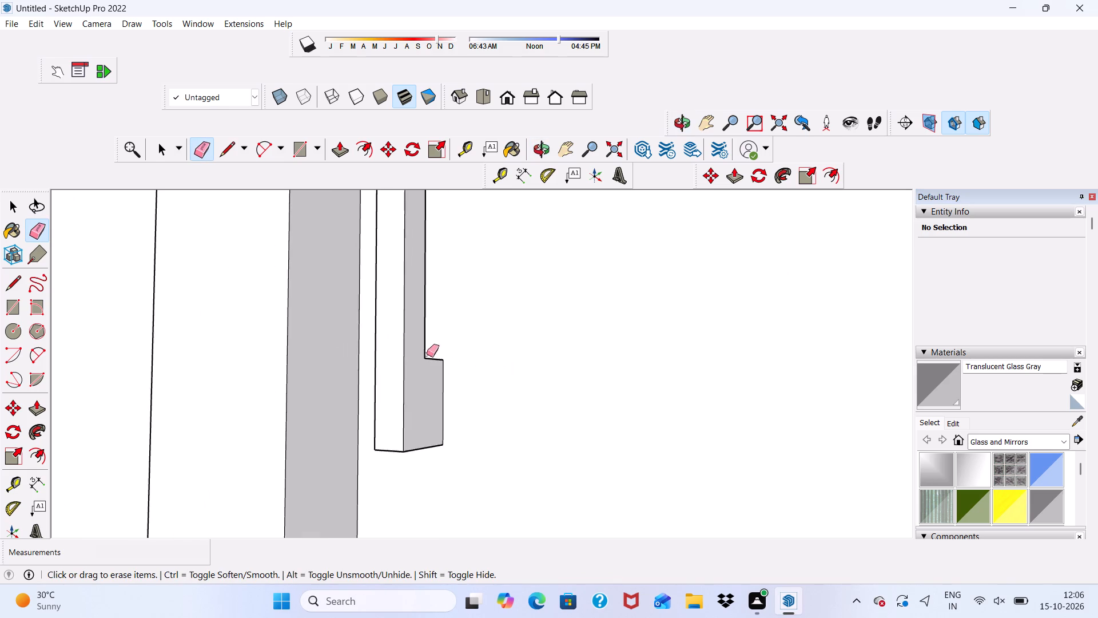
scroll(427, 354, down, 5)
key(space)
scroll(464, 365, down, 17)
middle_drag(433, 347, 616, 389)
scroll(602, 352, up, 1)
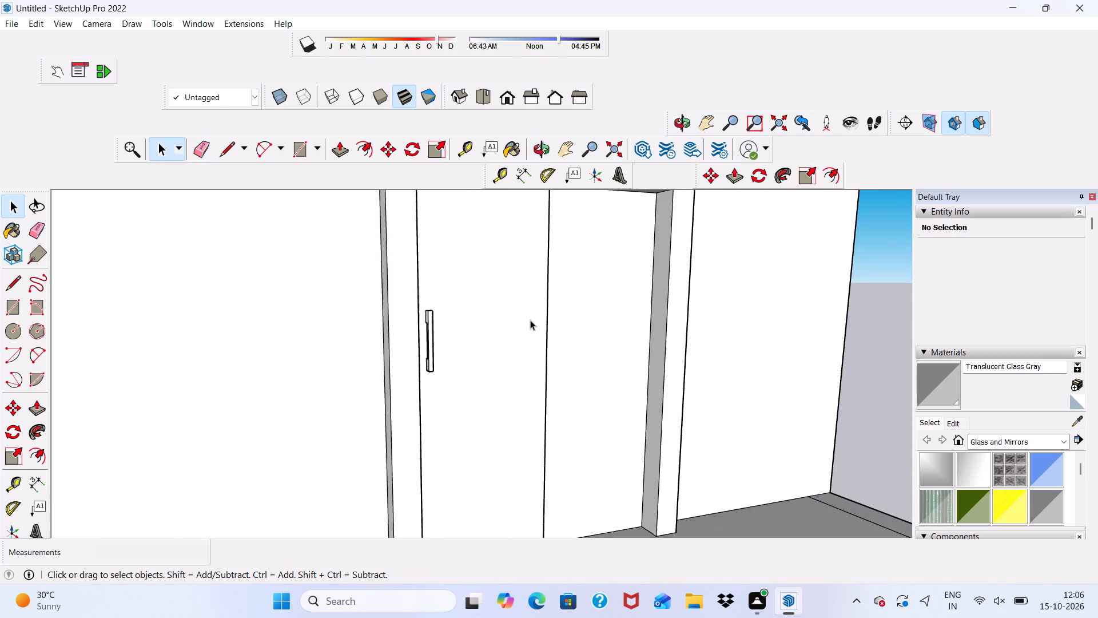
scroll(519, 321, down, 7)
key(space)
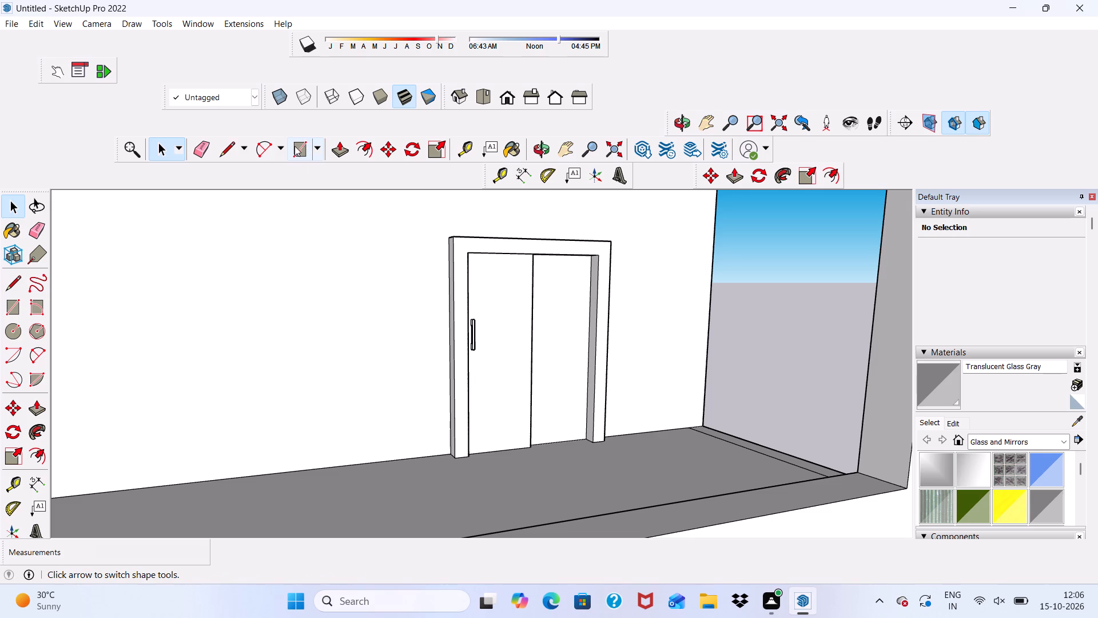
Draw a window rectangle about 4' 7 1/2" square on the topmost balcony's back wall, beside the door's handle side.
click(293, 150)
scroll(374, 240, up, 2)
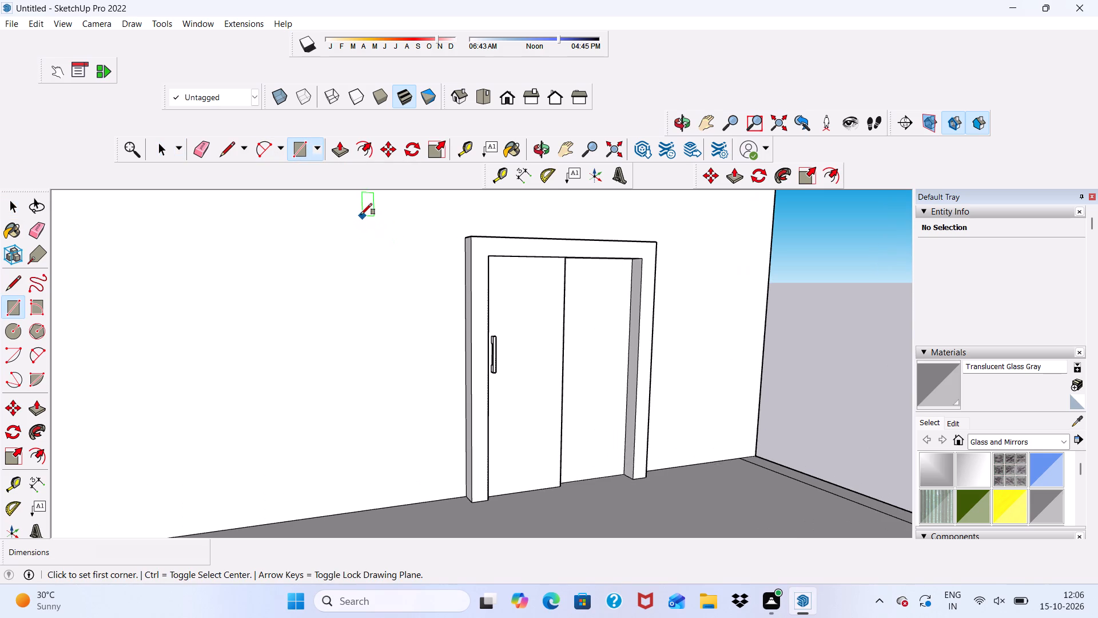
click(358, 212)
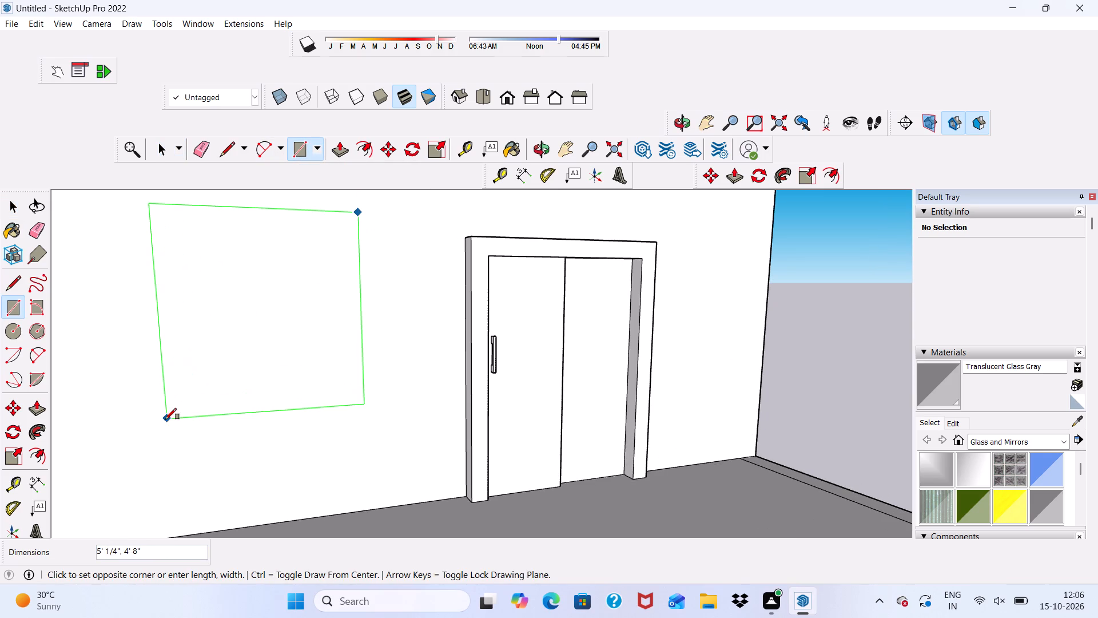
click(169, 401)
key(space)
scroll(355, 223, down, 3)
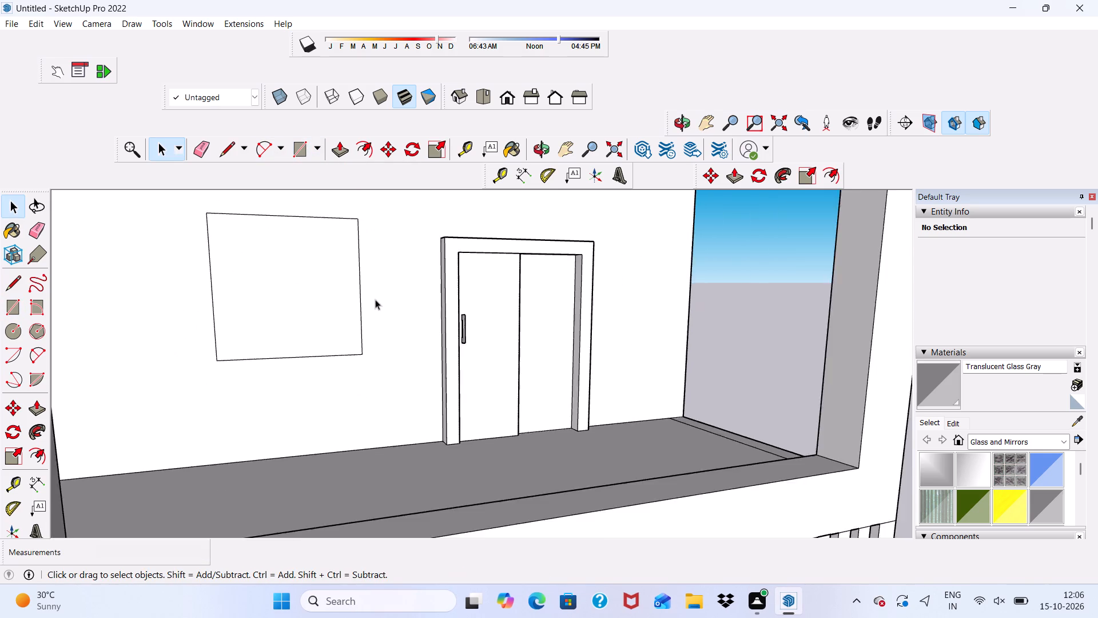
middle_drag(368, 310, 276, 278)
middle_drag(266, 286, 280, 278)
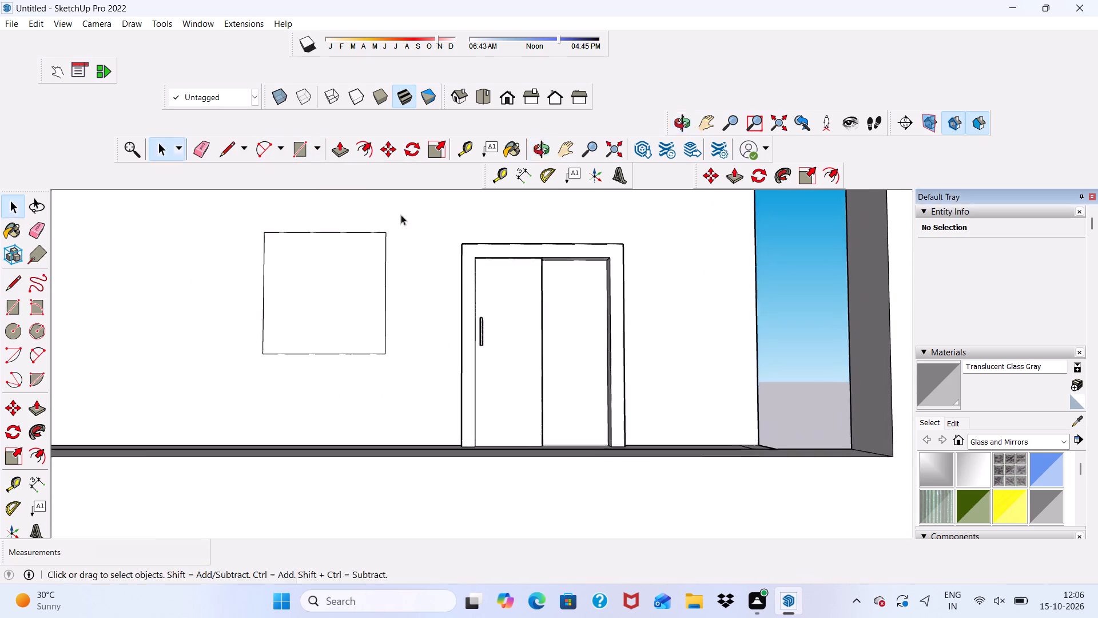
Offset the window rectangle's outline 3" outward to form the window frame.
click(372, 146)
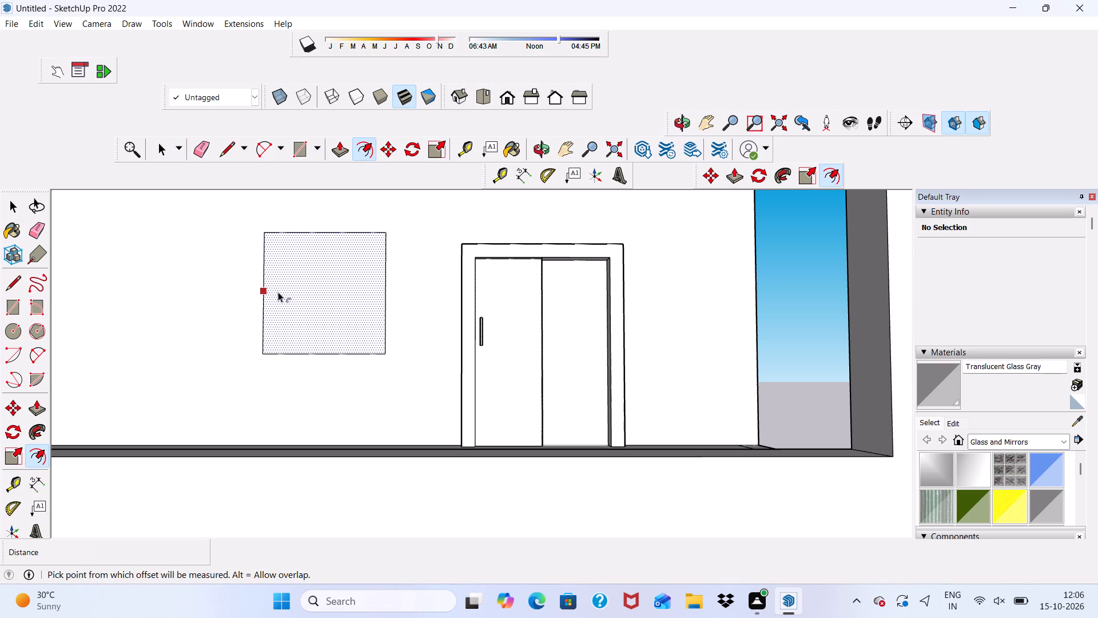
click(278, 292)
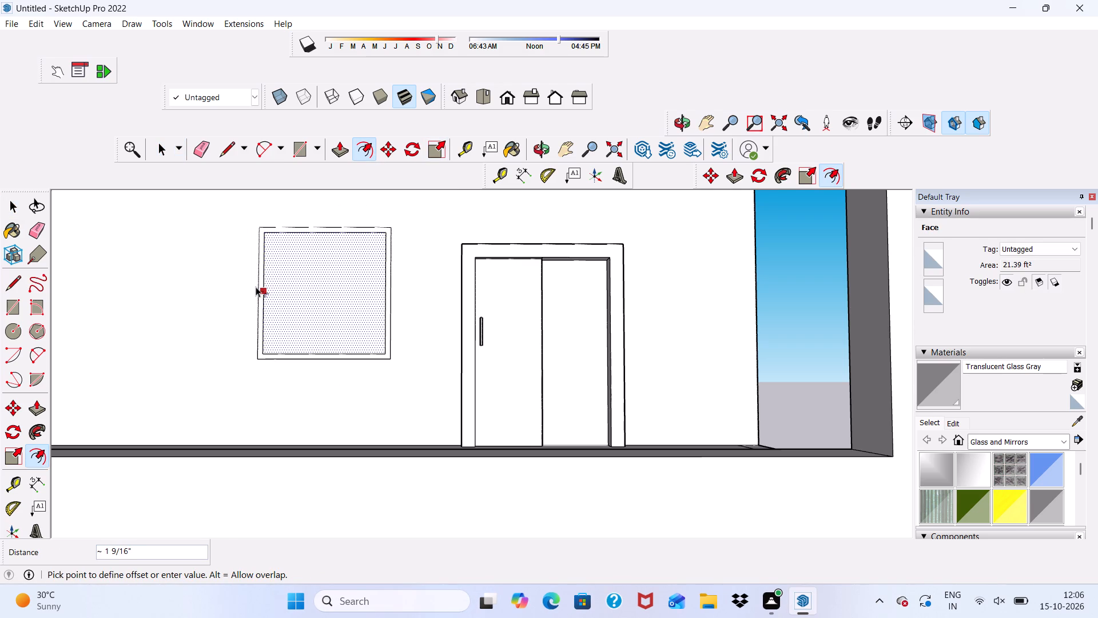
key(3)
key(shift+quotedbl)
key(Return)
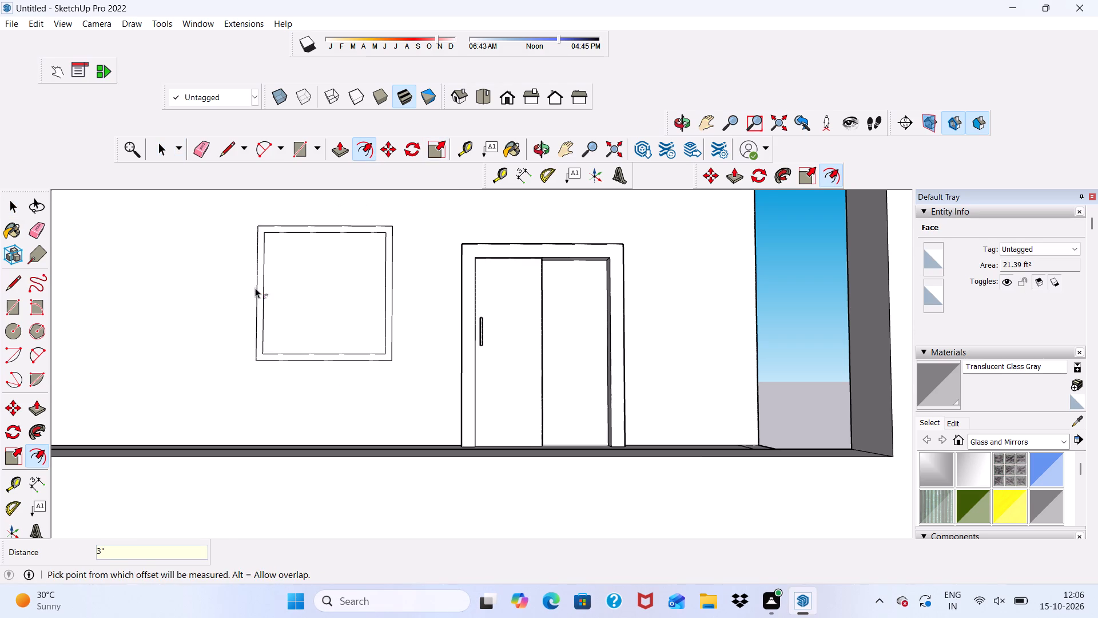
key(space)
click(798, 272)
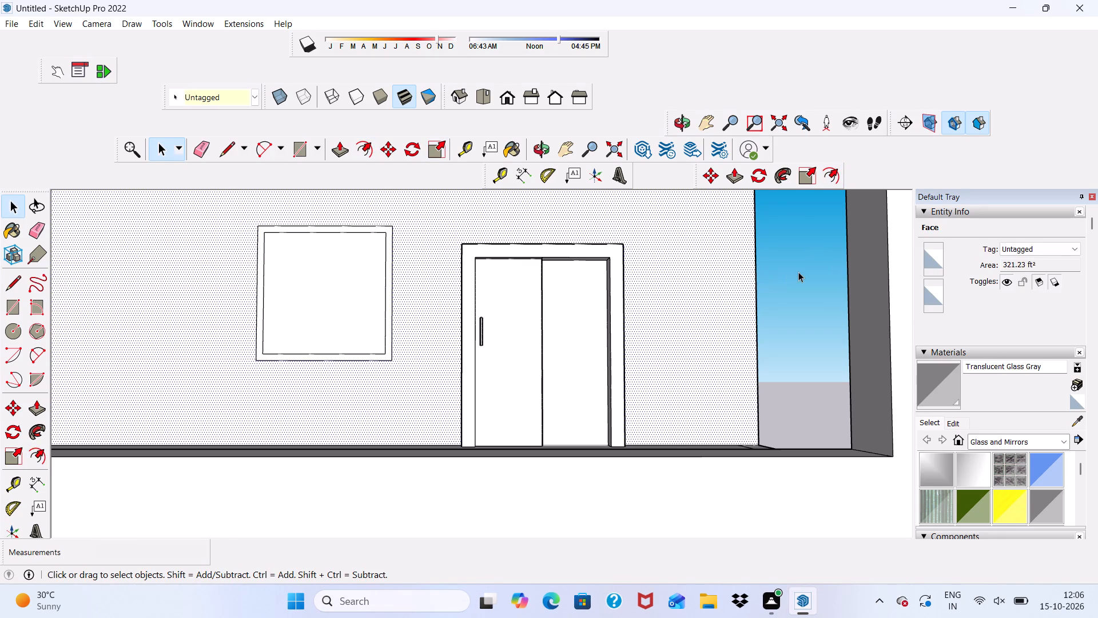
Draw a narrow vertical mullion rectangle at the window's middle, spanning the inner frame's full height of about 4' 7 1/2".
scroll(318, 336, up, 10)
middle_drag(307, 388, 308, 330)
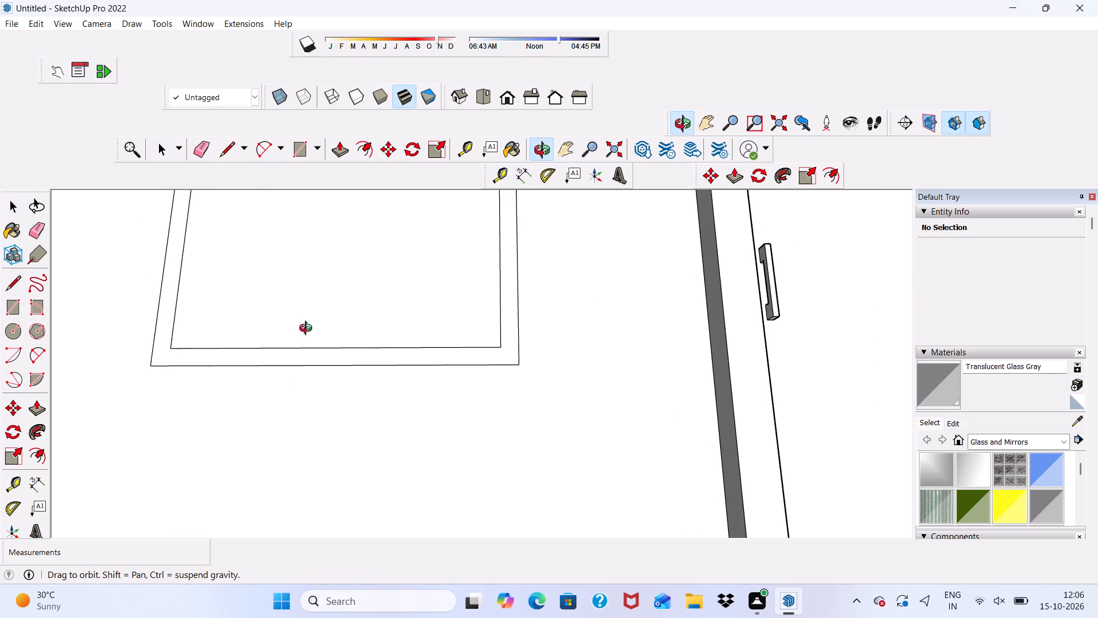
middle_drag(308, 330, 304, 341)
scroll(303, 295, down, 6)
scroll(355, 335, down, 14)
middle_drag(457, 341, 466, 437)
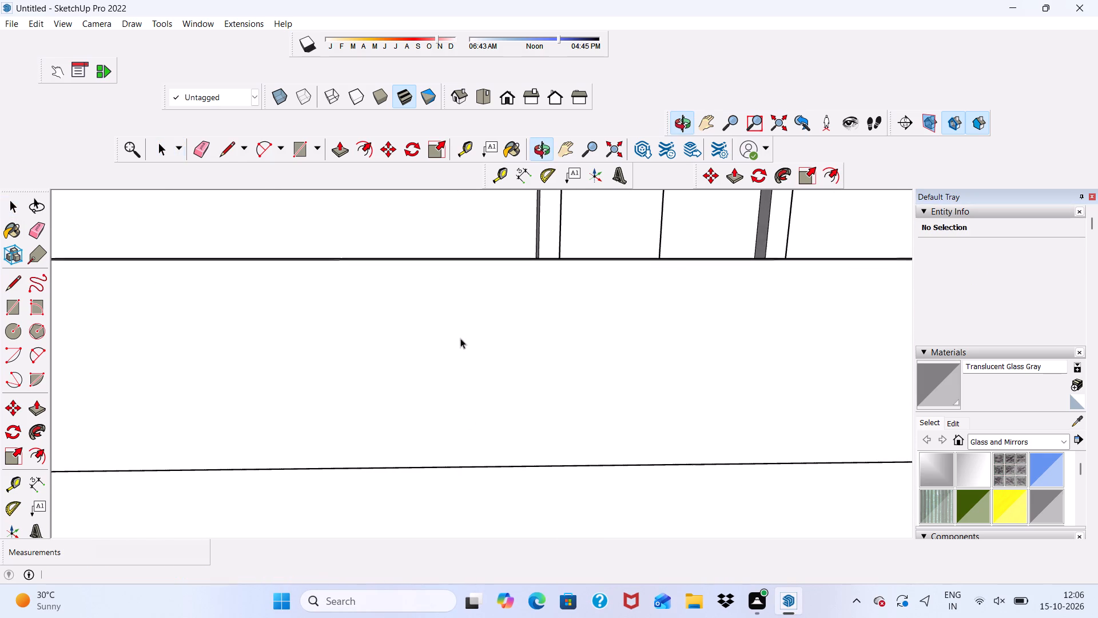
scroll(399, 252, down, 20)
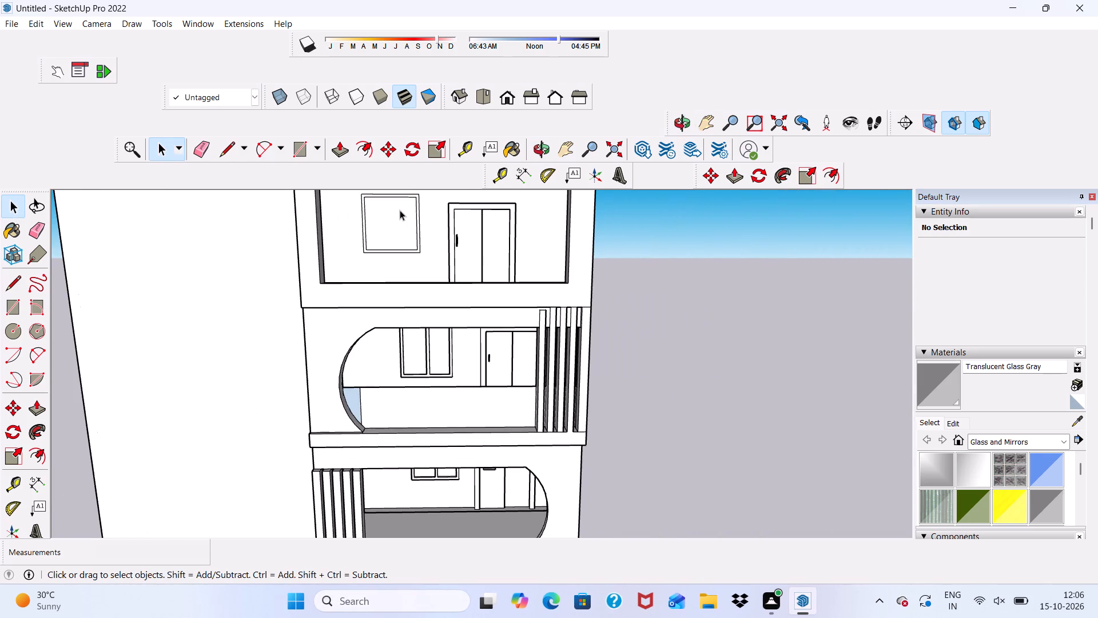
middle_drag(399, 208, 382, 163)
scroll(382, 163, up, 11)
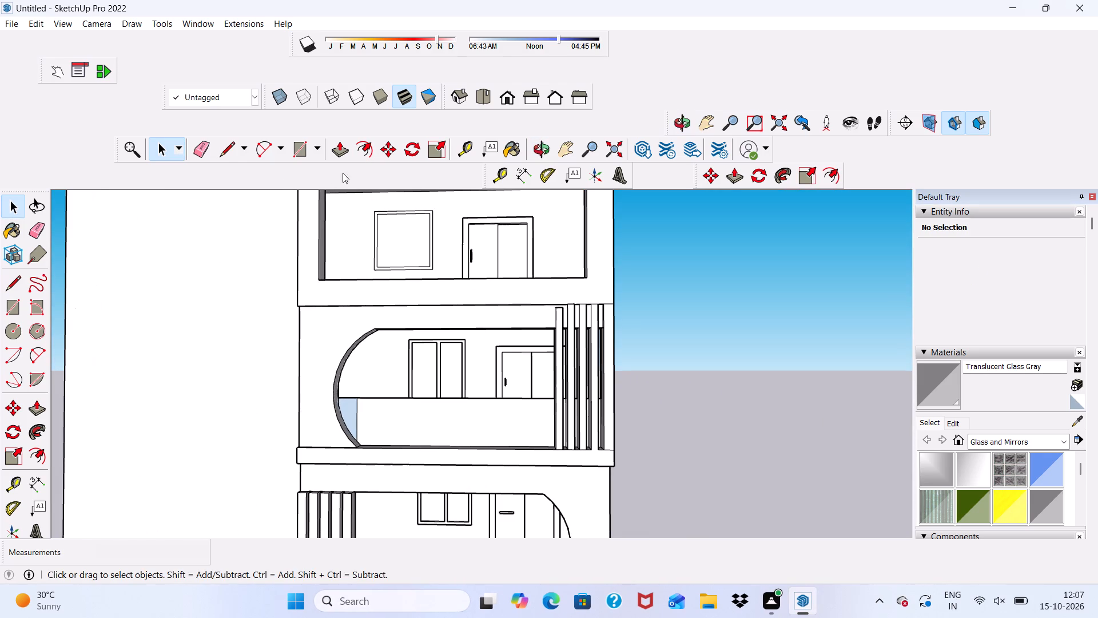
click(305, 150)
scroll(403, 210, up, 4)
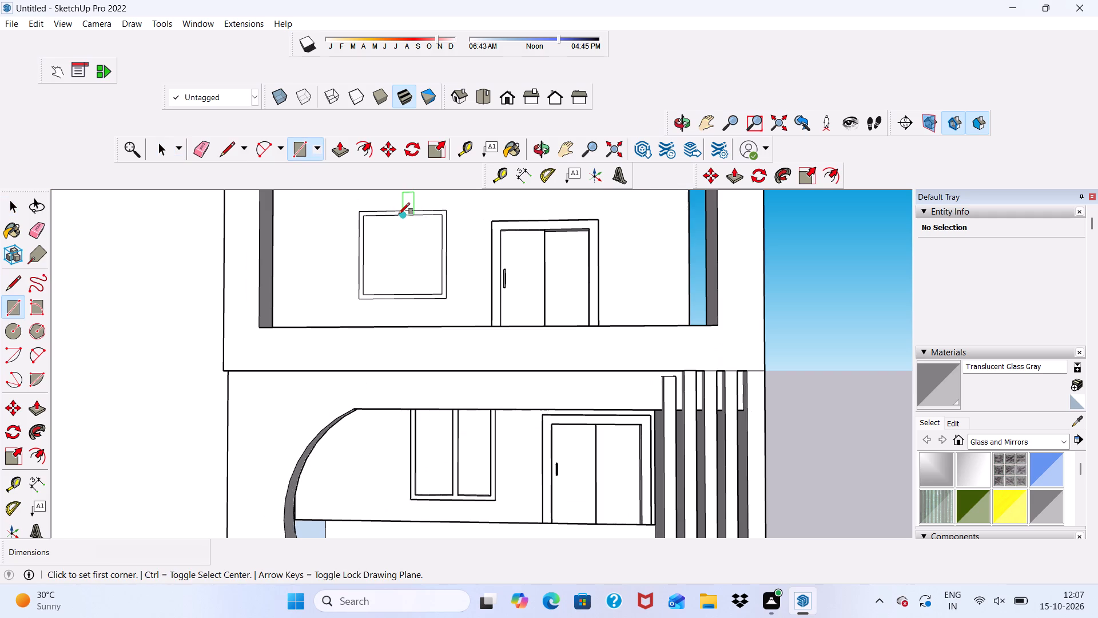
click(403, 216)
scroll(413, 287, up, 4)
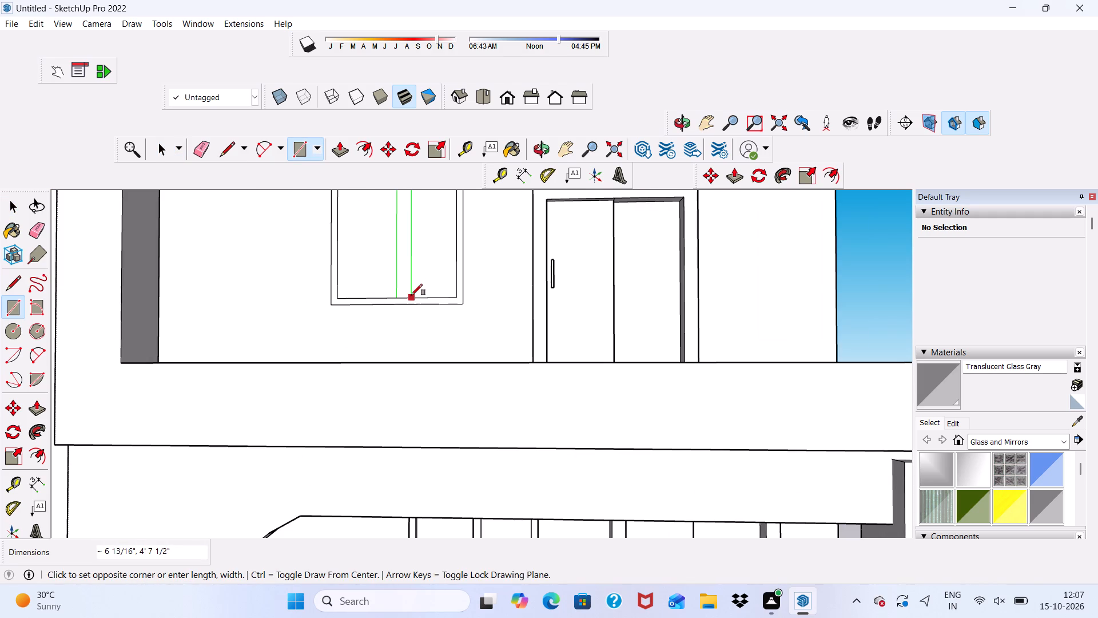
scroll(411, 298, up, 2)
click(404, 296)
key(space)
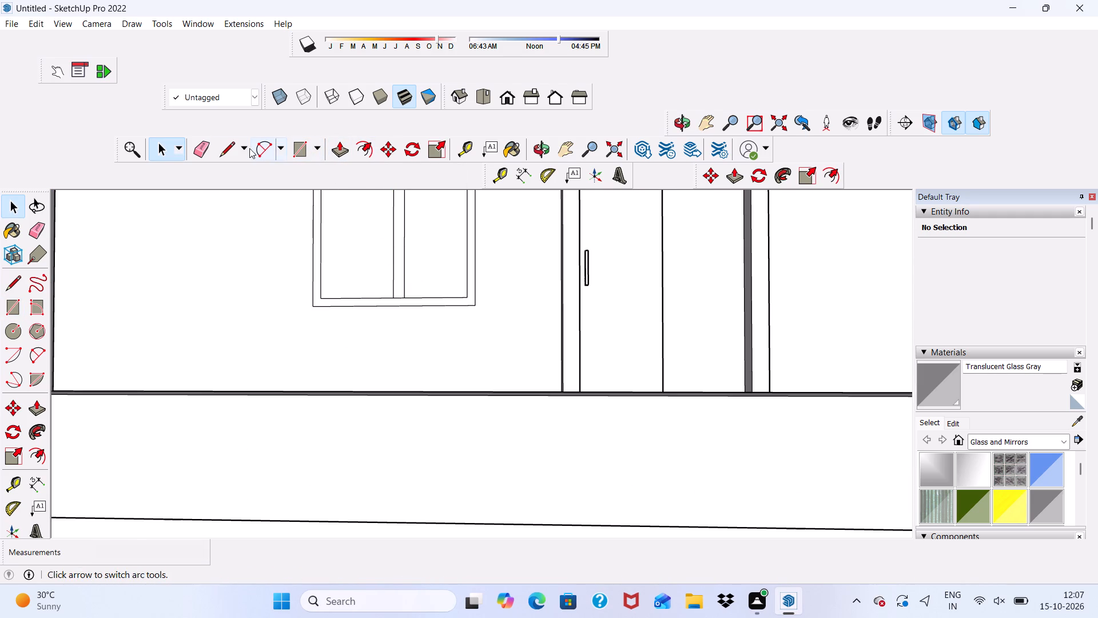
Erase the short edges at the mullion's bottom and top ends to merge it with the window frame.
click(200, 145)
scroll(519, 327, up, 10)
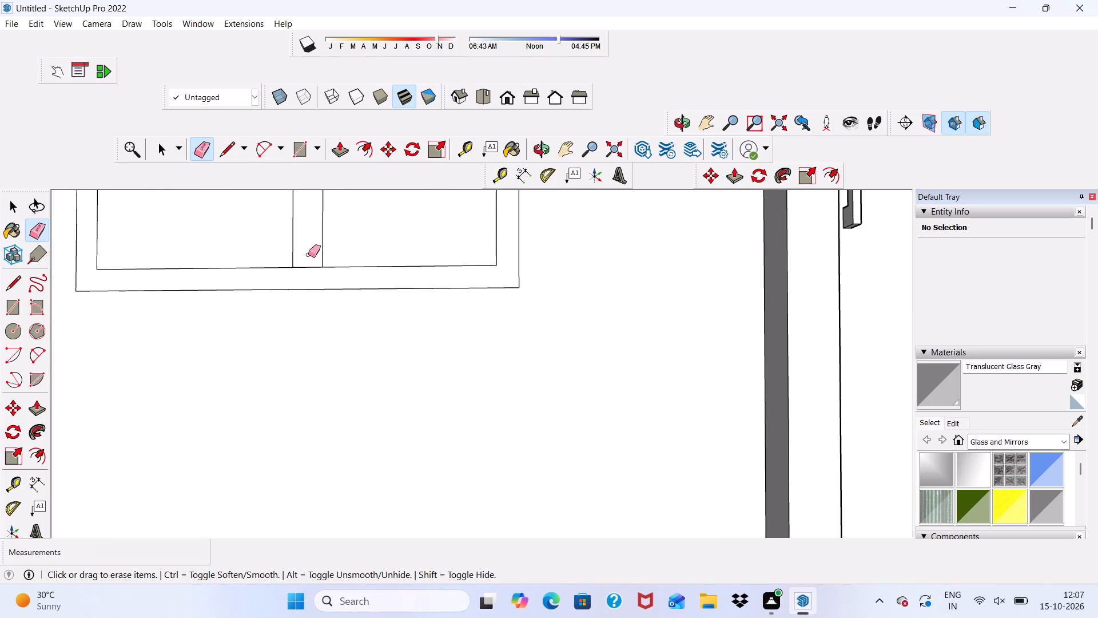
click(304, 267)
scroll(312, 295, down, 20)
scroll(376, 274, up, 8)
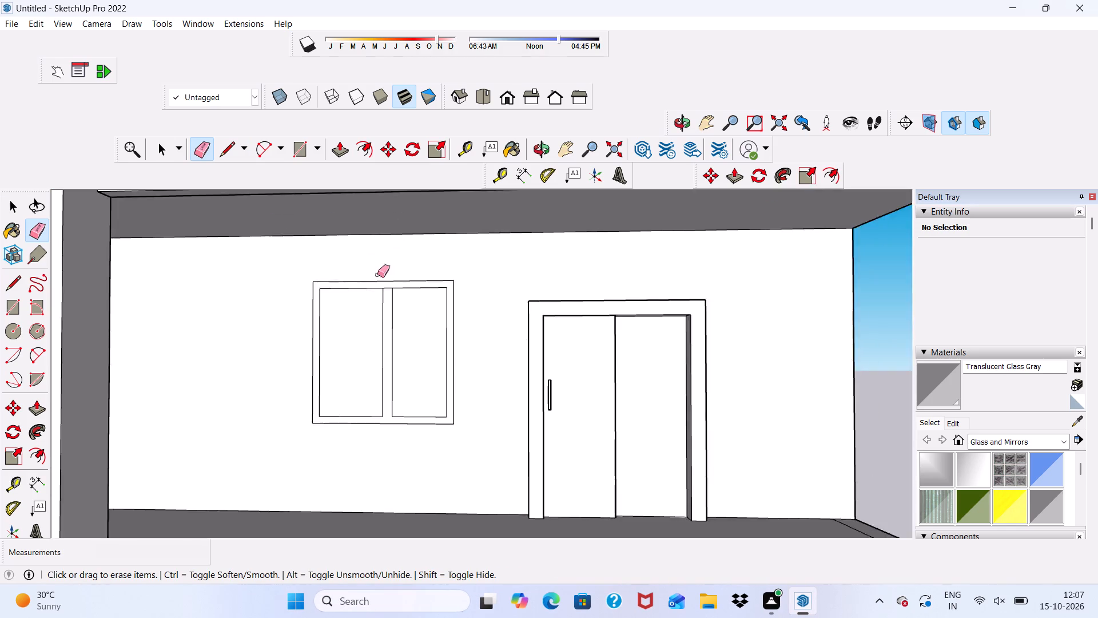
scroll(377, 275, up, 9)
drag(387, 287, 390, 297)
key(space)
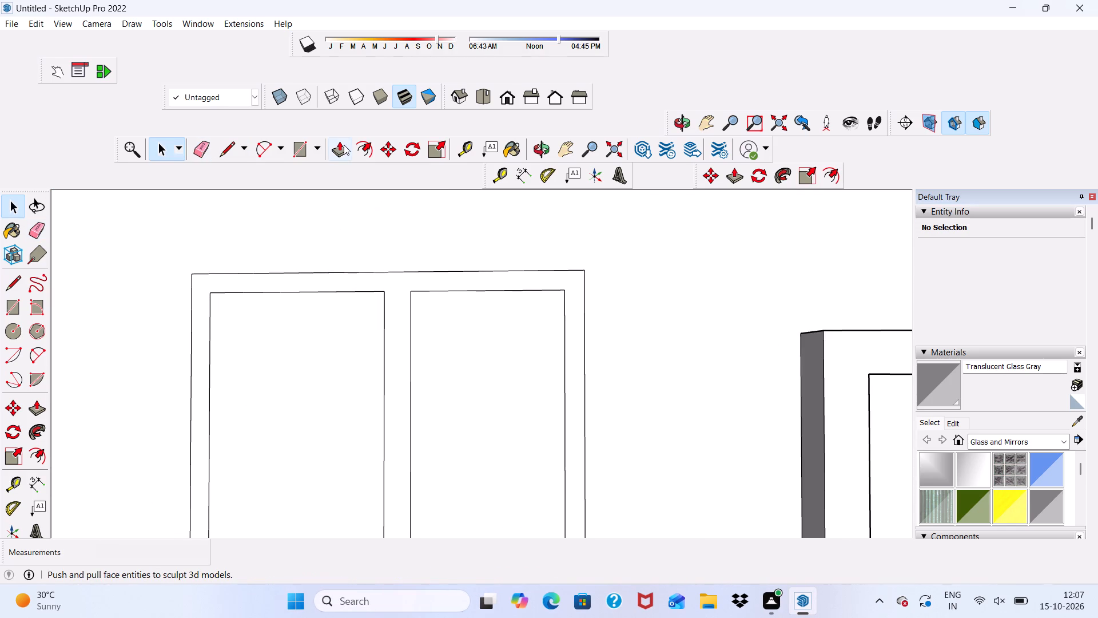
Extrude the merged window frame and mullion face 3" out from the wall.
click(344, 145)
scroll(419, 330, up, 2)
click(400, 276)
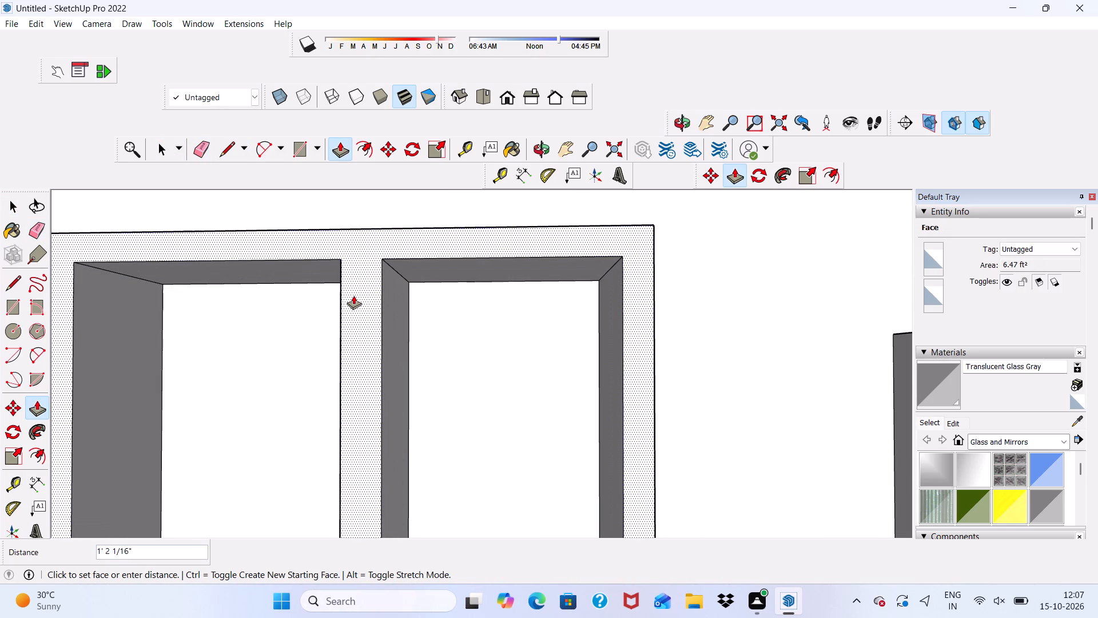
key(3)
key(shift+quotedbl)
key(Return)
key(space)
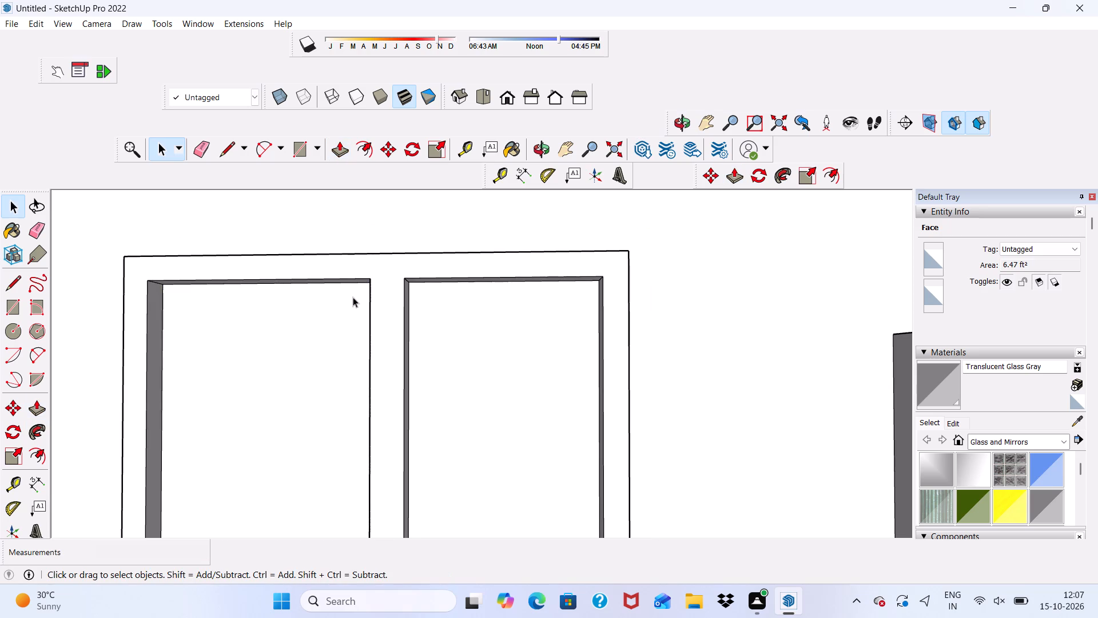
Examine the topmost balcony's window and door together with the balconies below from several angles.
scroll(360, 300, down, 15)
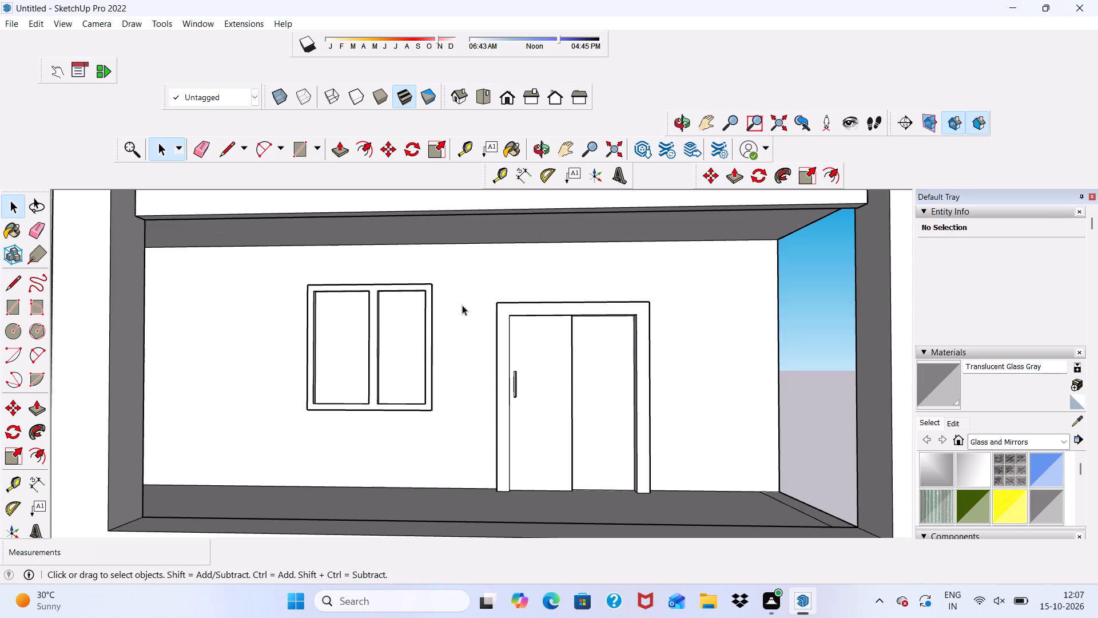
scroll(426, 403, down, 7)
key(space)
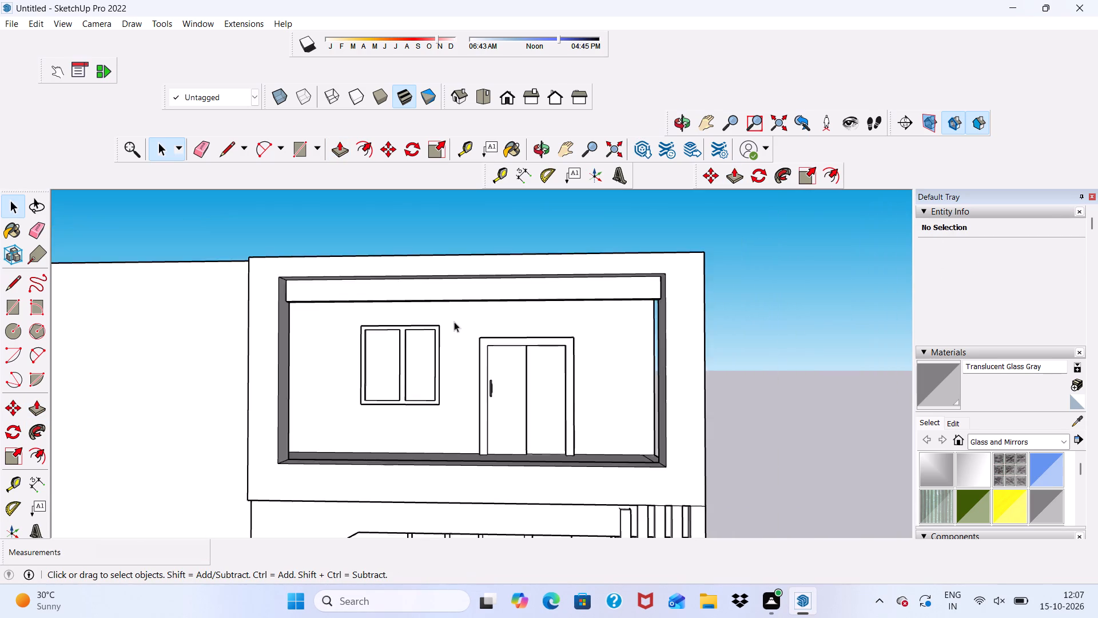
scroll(454, 322, down, 3)
middle_drag(547, 350, 480, 298)
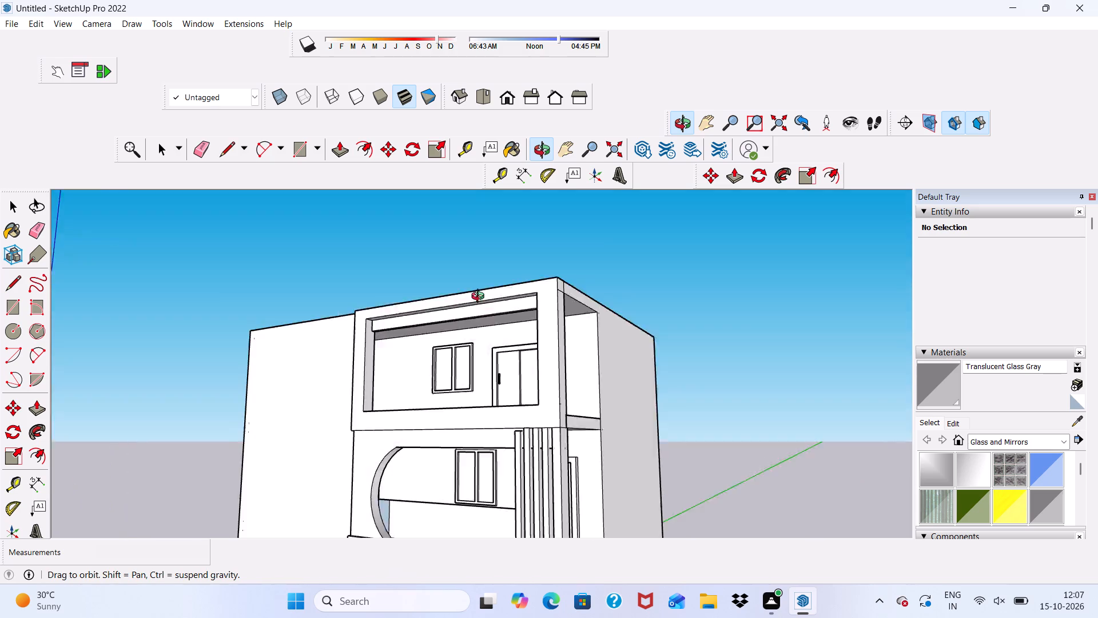
middle_drag(480, 298, 555, 315)
scroll(563, 313, up, 1)
scroll(555, 299, down, 10)
middle_drag(584, 397, 568, 478)
scroll(567, 461, up, 1)
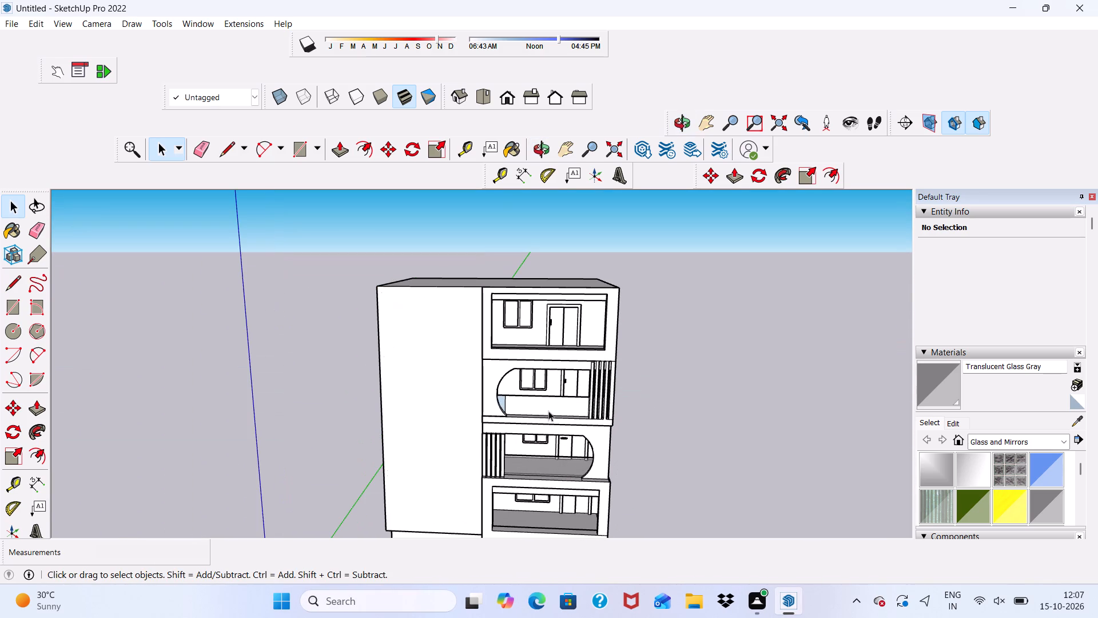
scroll(536, 337, up, 1)
scroll(534, 333, down, 5)
middle_drag(547, 387, 447, 407)
scroll(481, 342, up, 5)
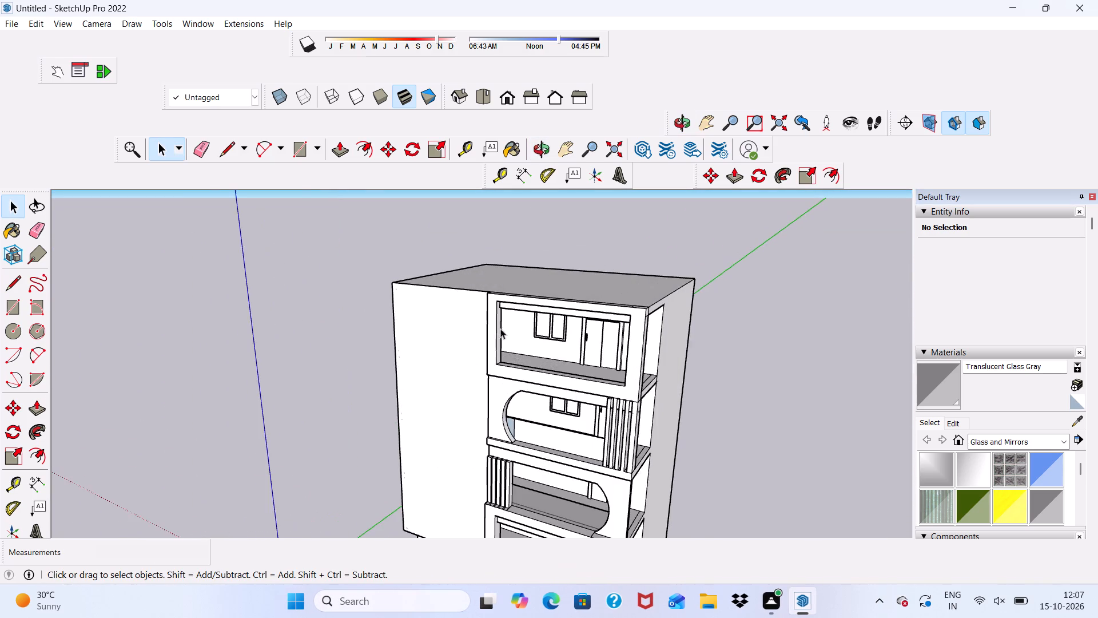
Draw a railing rectangle across the topmost balcony opening from its lower corner, about 18' 9" wide and 3' 2" high.
scroll(495, 299, up, 3)
click(296, 154)
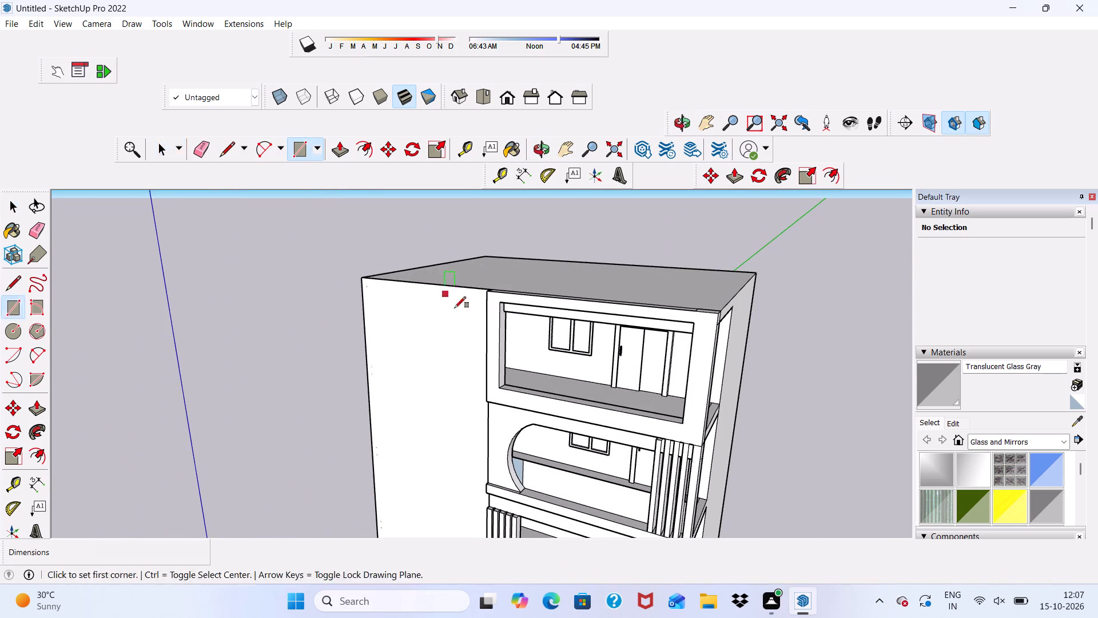
scroll(467, 359, up, 3)
scroll(502, 401, up, 3)
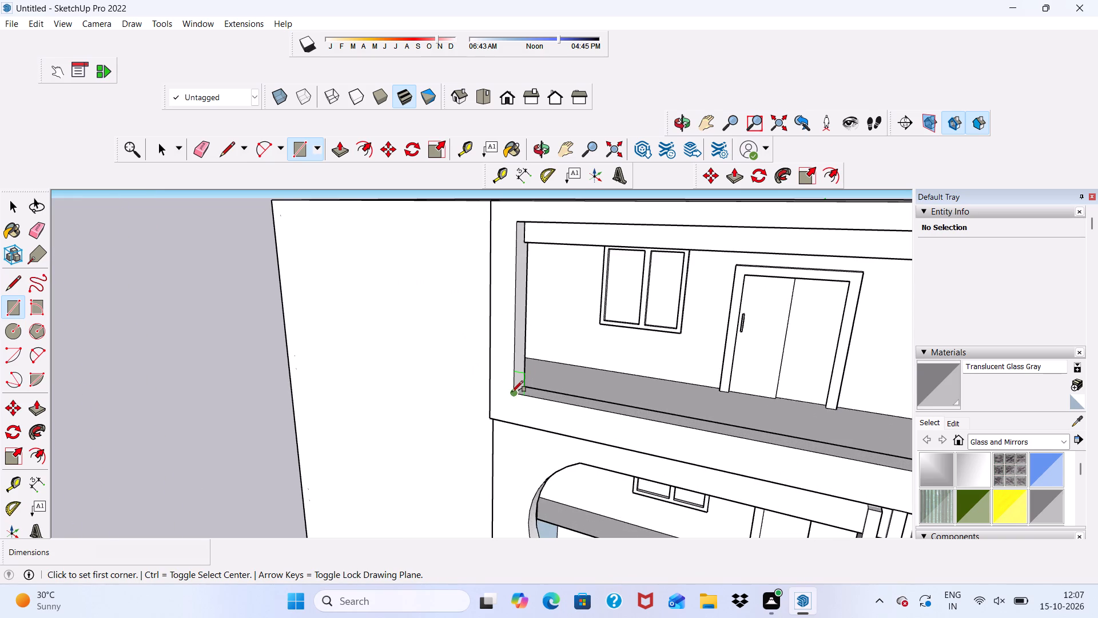
click(513, 394)
scroll(531, 322, down, 5)
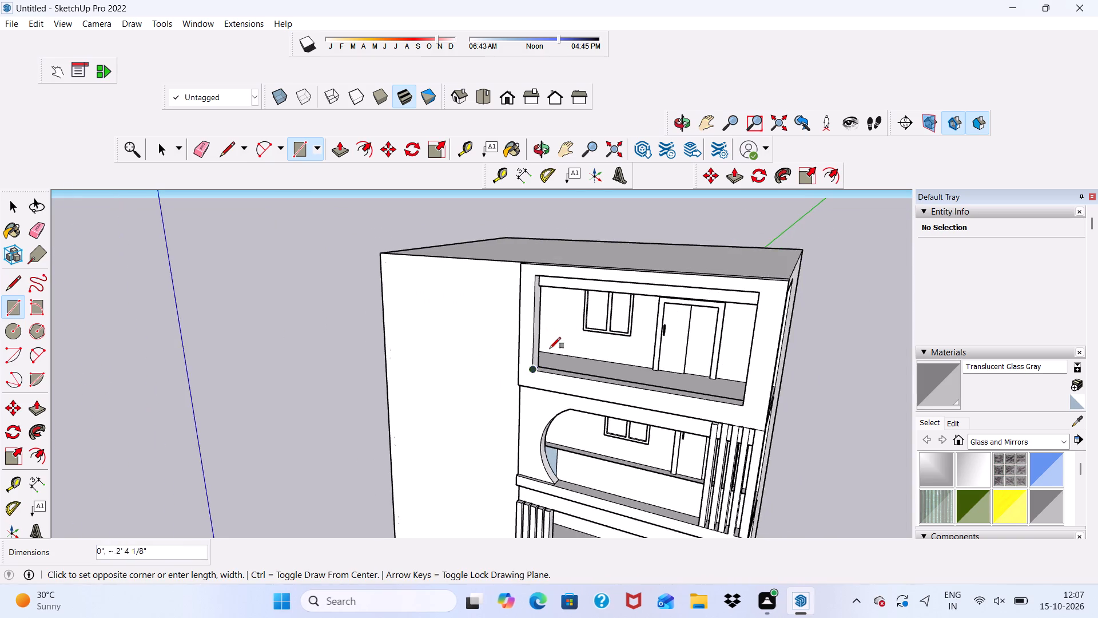
middle_drag(551, 348, 677, 346)
scroll(720, 330, up, 2)
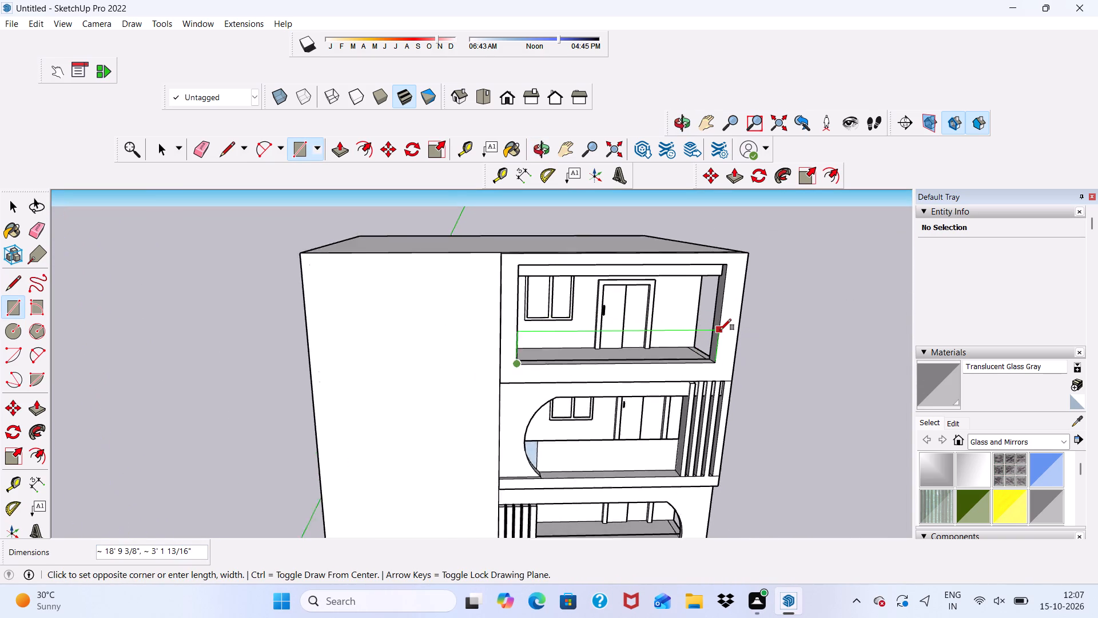
scroll(720, 330, up, 2)
click(720, 328)
scroll(714, 330, down, 2)
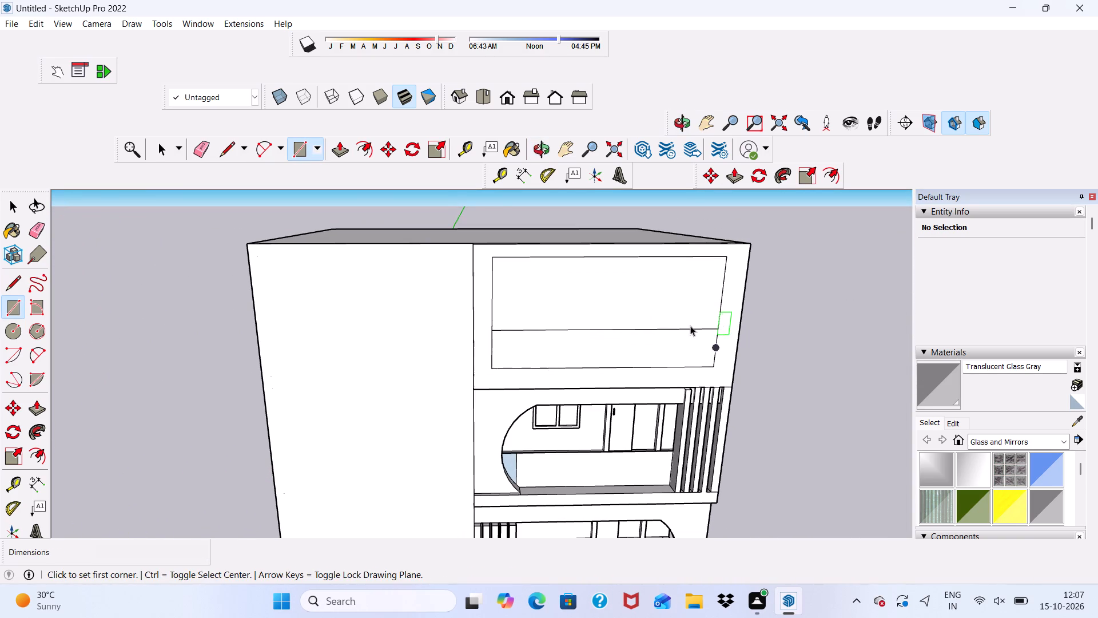
Delete the face filling the topmost balcony opening above the railing rectangle.
key(space)
click(620, 309)
key(Delete)
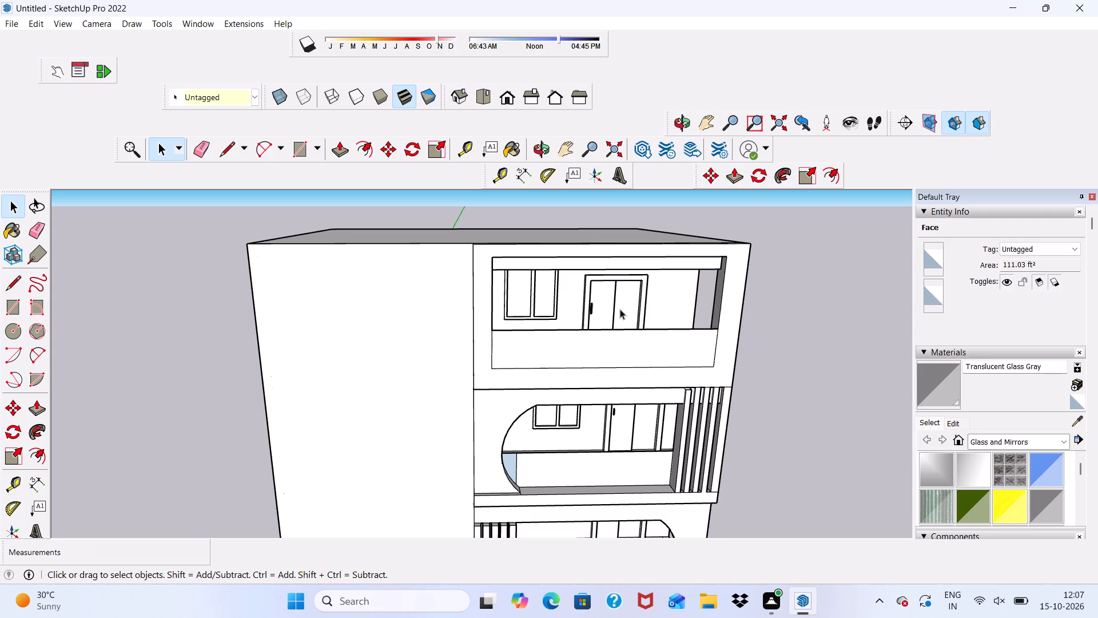
Draw a railing rectangle across the lowest balcony opening from its lower corner, about 18' 7" wide and 3' 2" high.
scroll(631, 308, down, 5)
scroll(583, 267, down, 4)
middle_drag(671, 462, 671, 358)
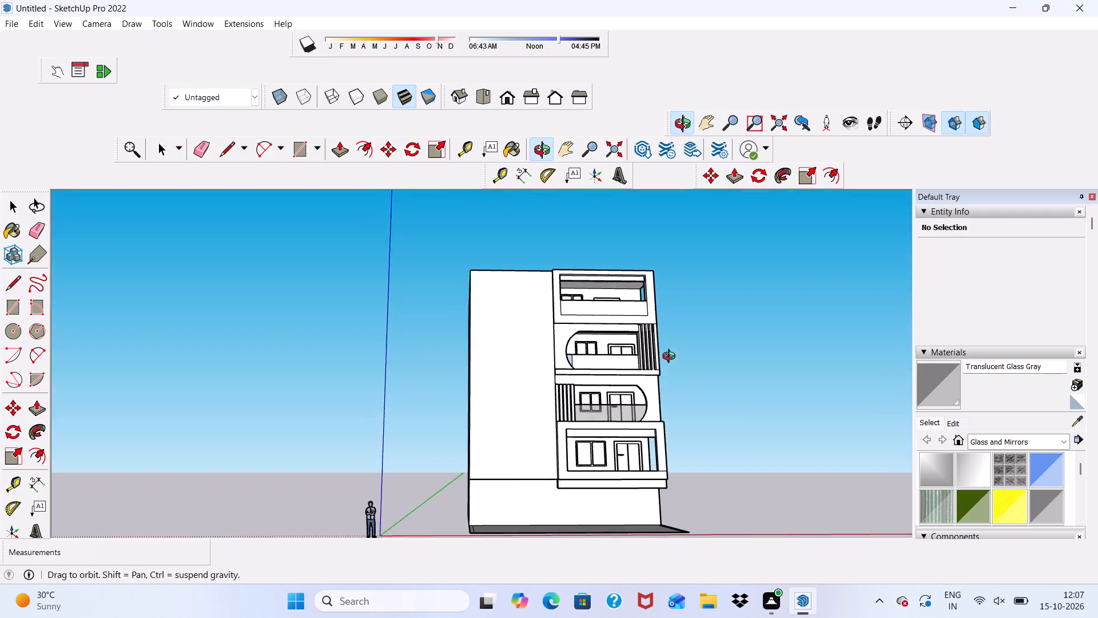
middle_drag(671, 358, 630, 419)
scroll(632, 433, up, 5)
scroll(596, 240, down, 4)
scroll(610, 291, down, 1)
scroll(584, 394, up, 4)
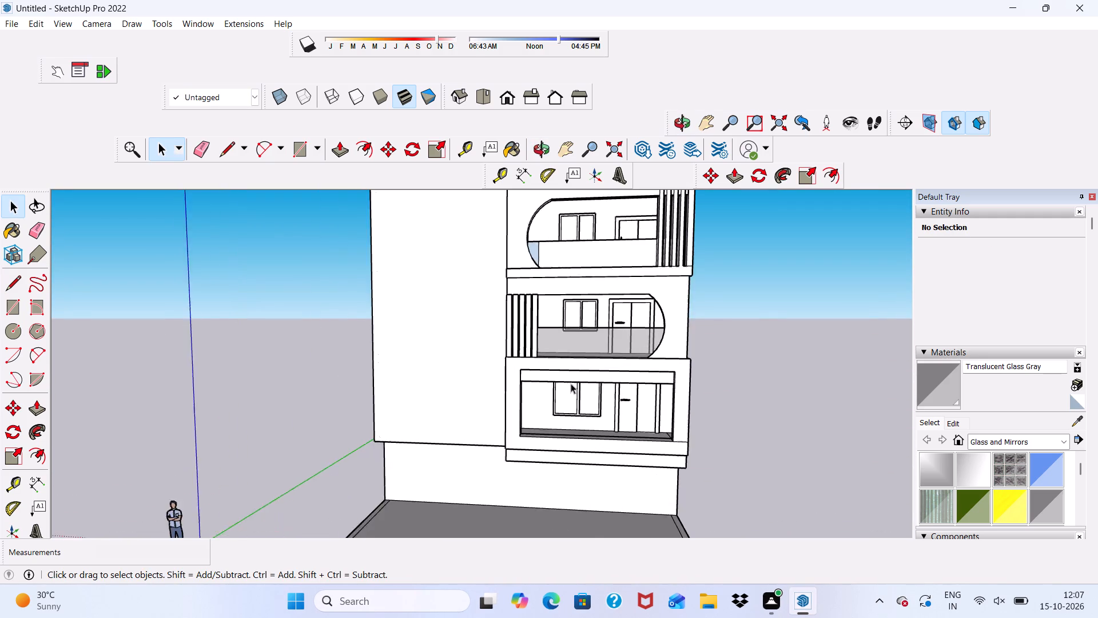
scroll(571, 383, down, 1)
scroll(512, 241, up, 1)
click(296, 149)
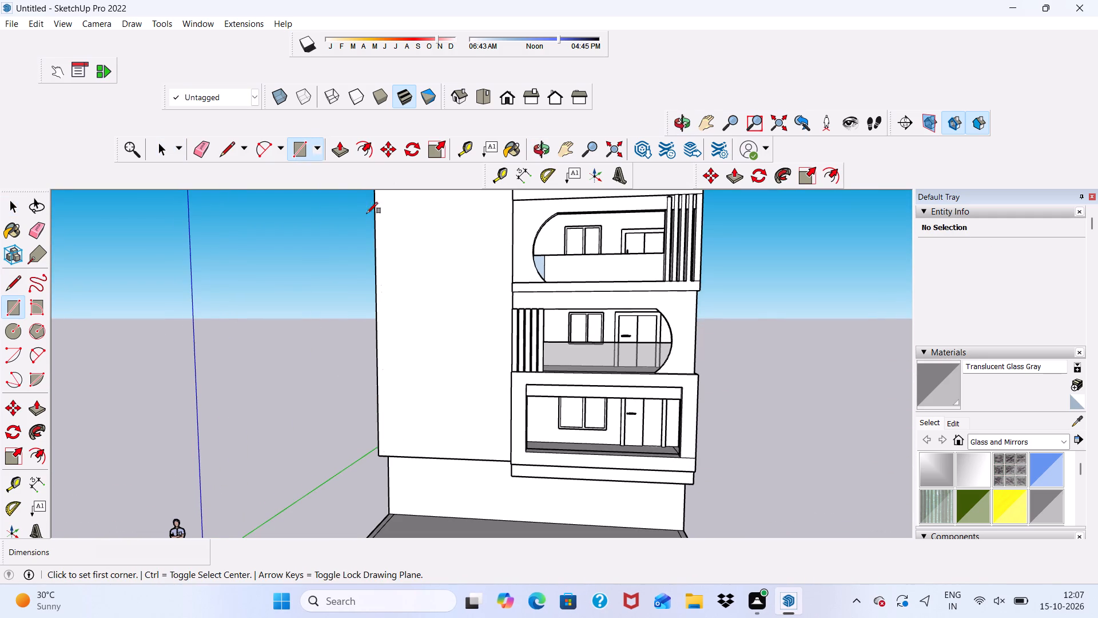
scroll(572, 381, up, 3)
scroll(565, 478, up, 5)
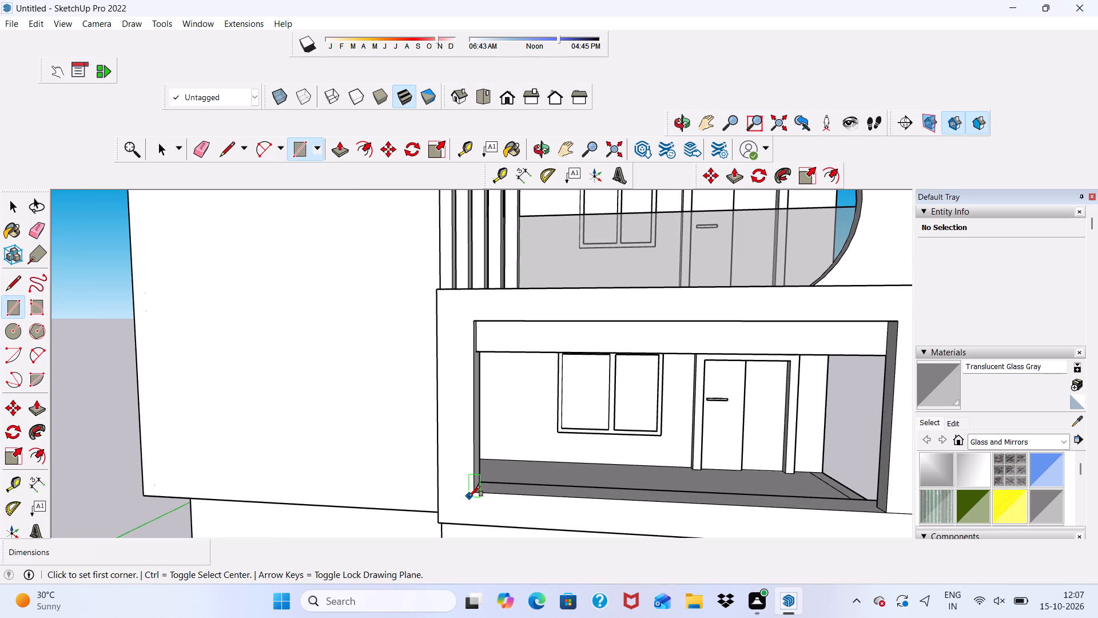
scroll(469, 497, up, 3)
click(478, 493)
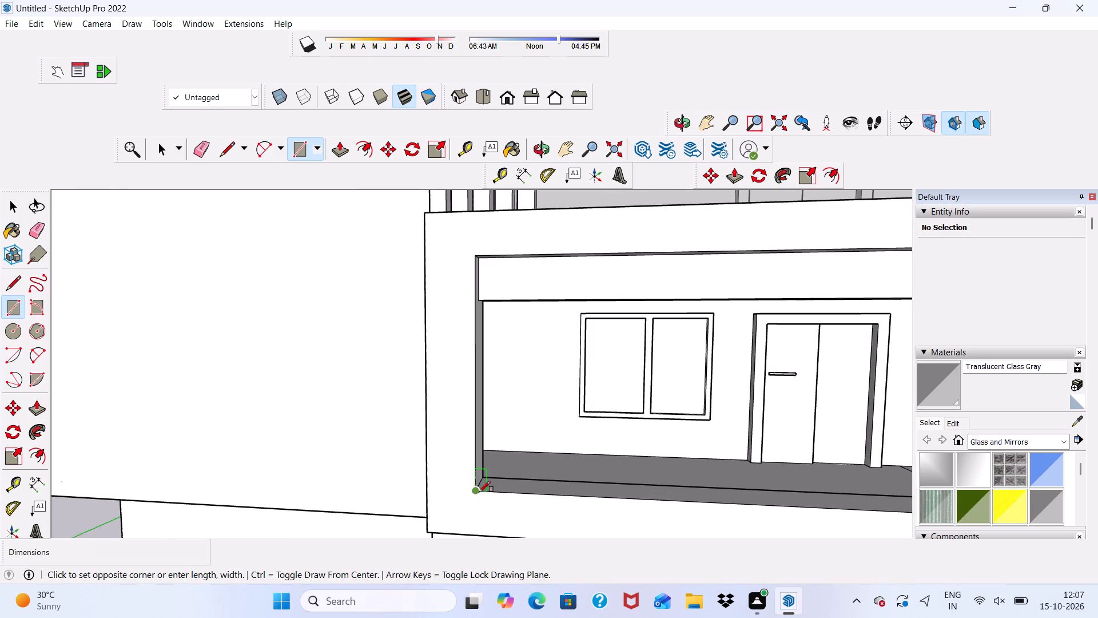
scroll(447, 455, down, 9)
scroll(674, 430, up, 2)
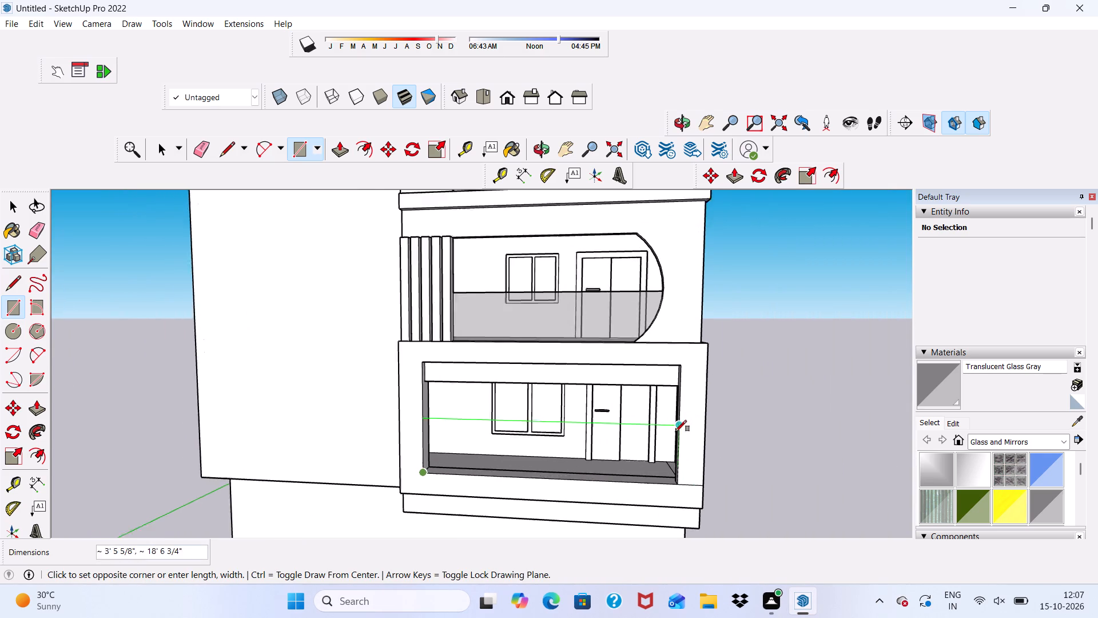
scroll(675, 431, up, 1)
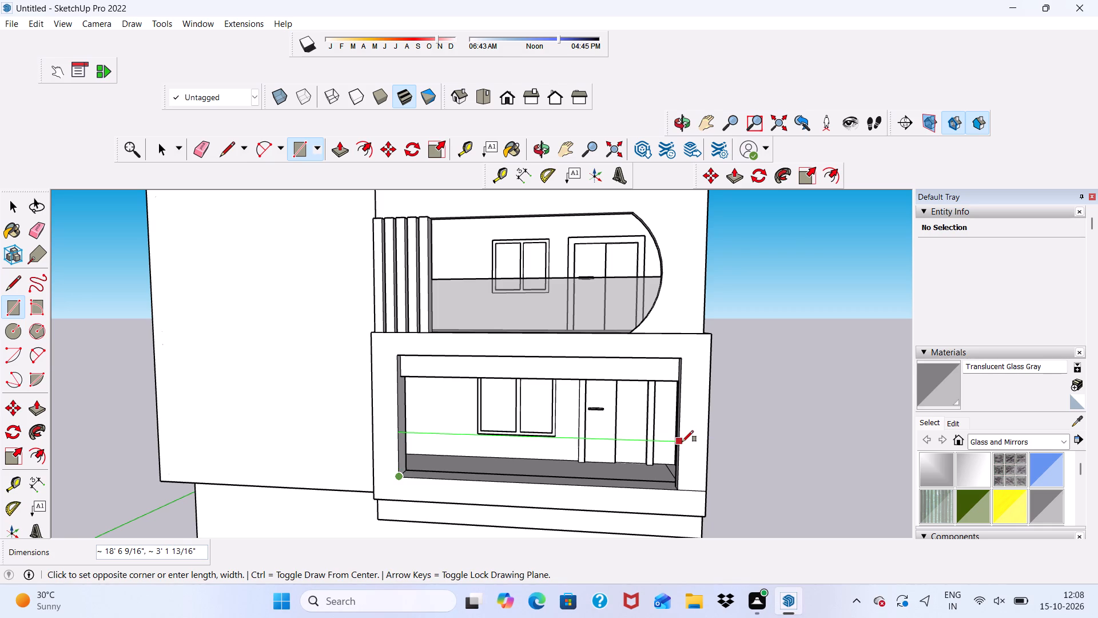
click(682, 442)
Delete the face filling the lowest balcony opening above the railing rectangle.
key(space)
click(634, 413)
key(Delete)
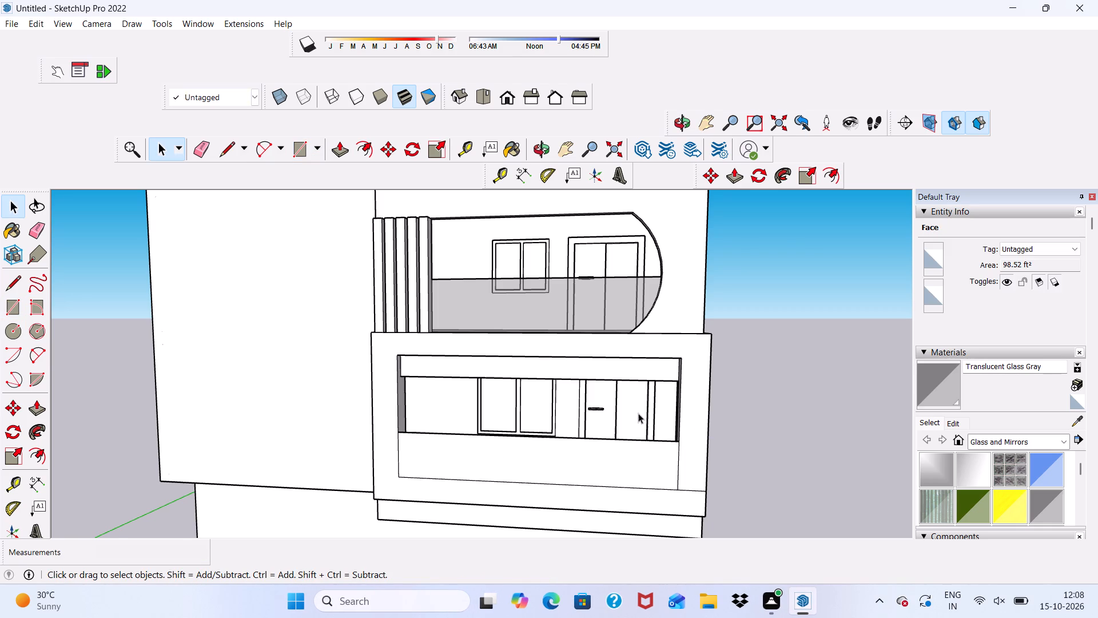
key(space)
Examine the railing panels on the lowest and topmost balconies against the rest of the facade from several angles.
scroll(647, 416, down, 5)
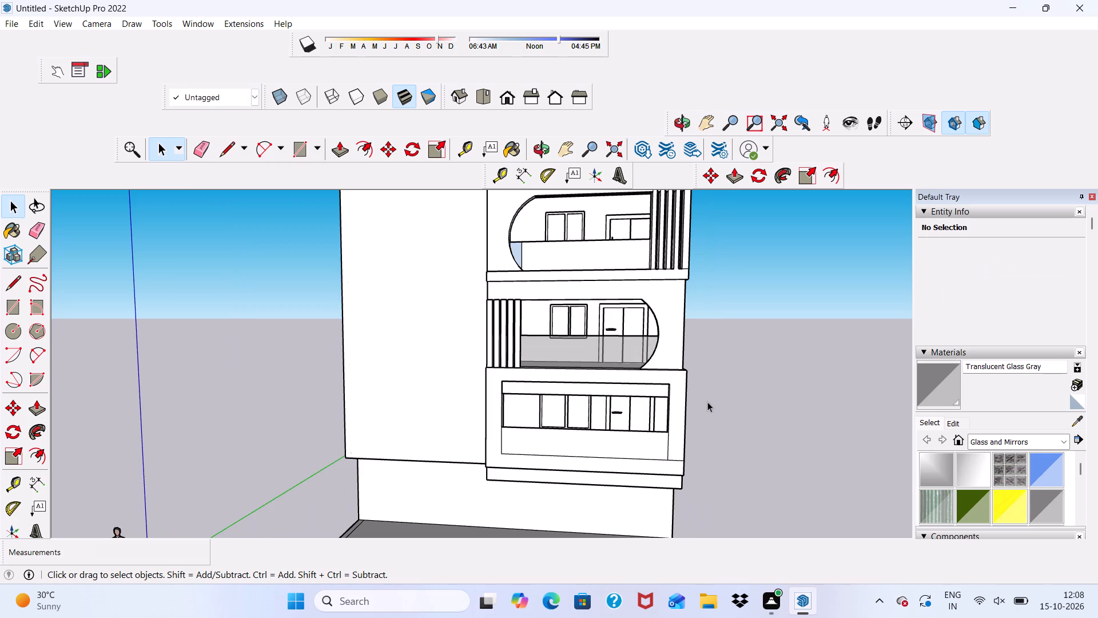
scroll(640, 423, down, 5)
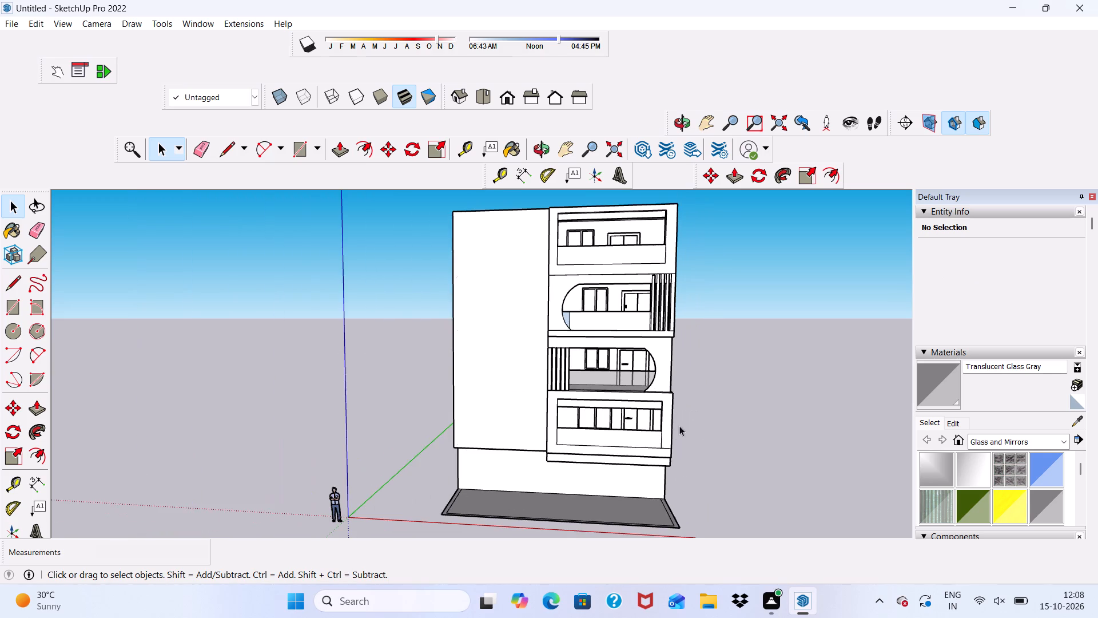
middle_drag(717, 432, 693, 435)
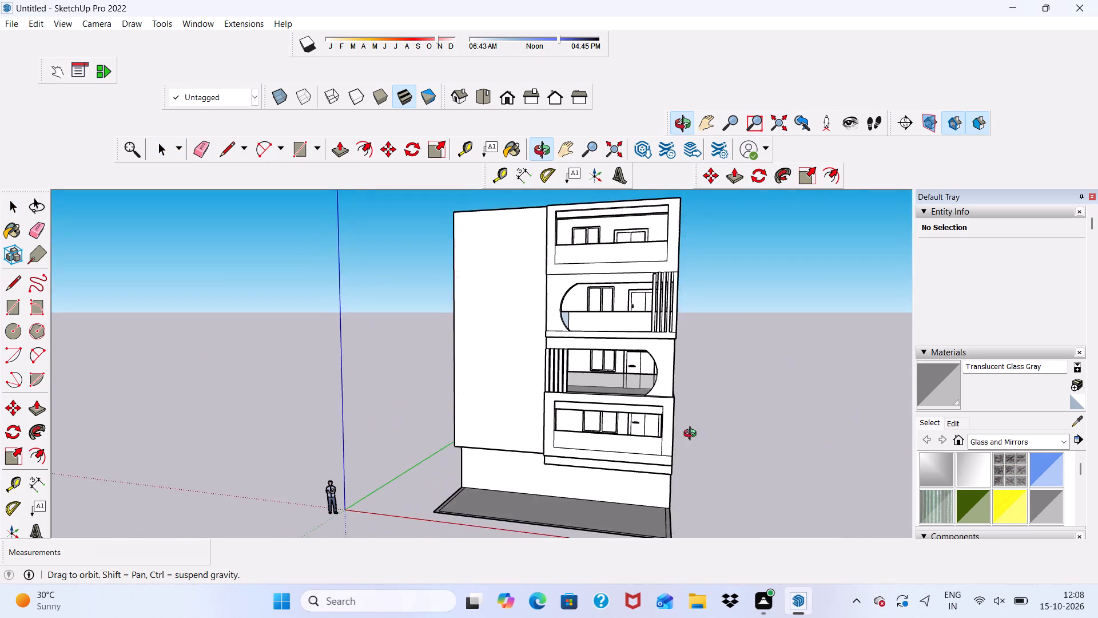
middle_drag(693, 435, 711, 437)
key(space)
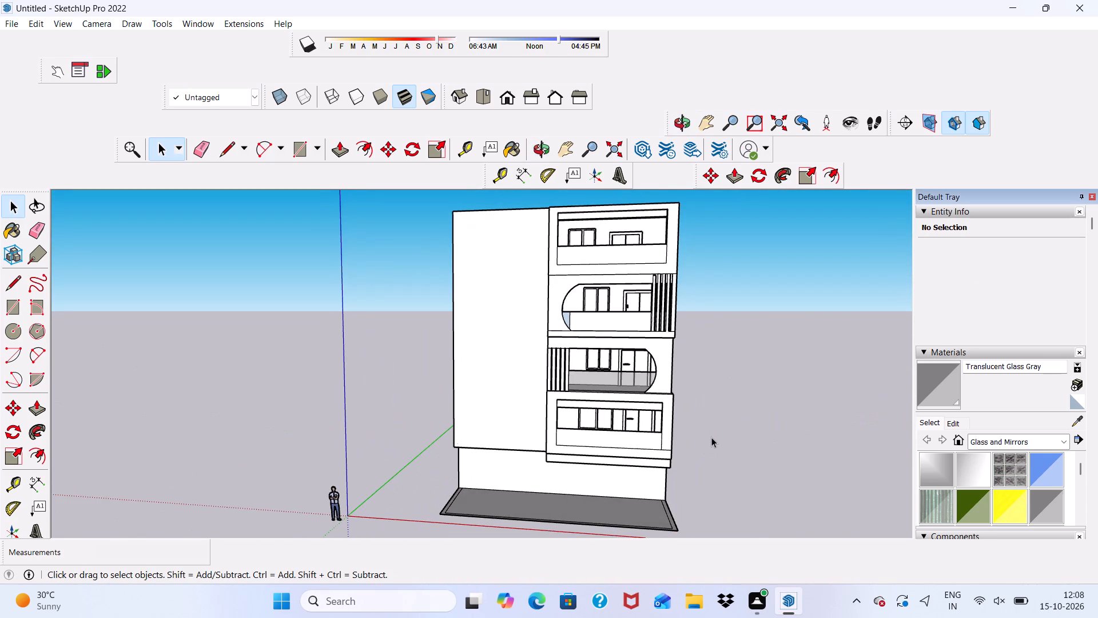
scroll(612, 449, down, 4)
scroll(638, 518, up, 9)
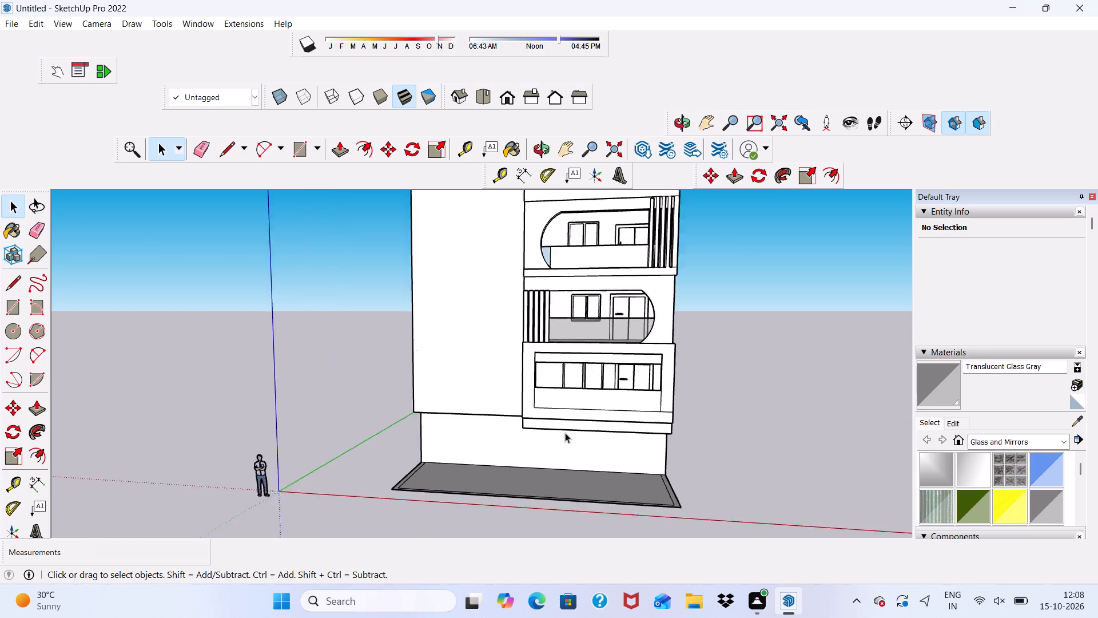
scroll(565, 433, up, 2)
scroll(554, 422, down, 6)
middle_drag(549, 365, 580, 314)
scroll(580, 314, up, 8)
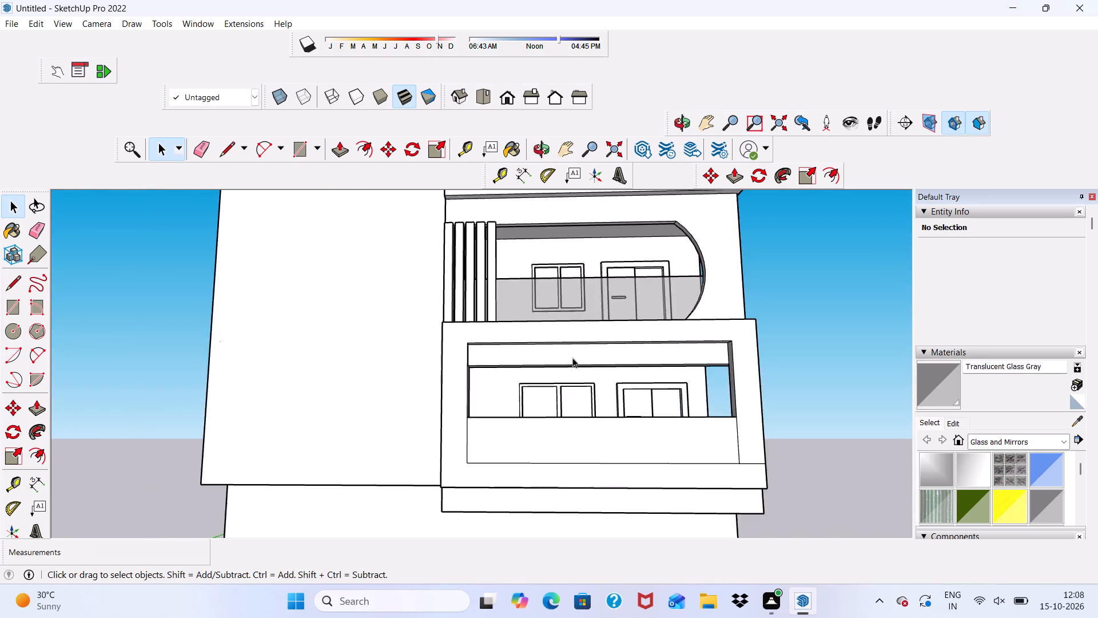
scroll(558, 320, down, 5)
middle_drag(584, 331, 568, 420)
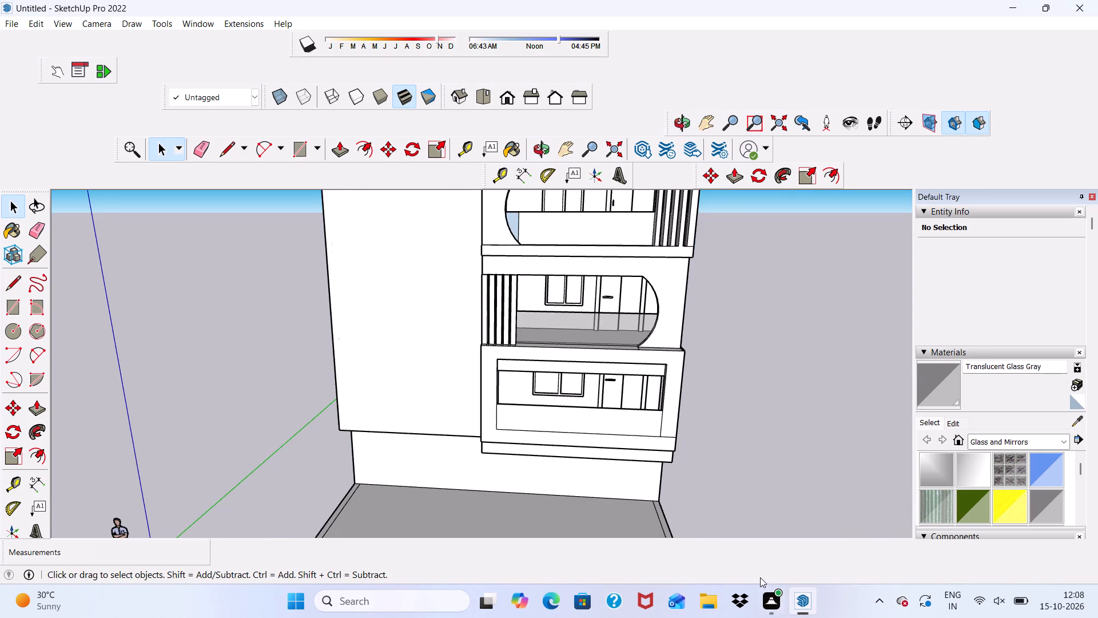
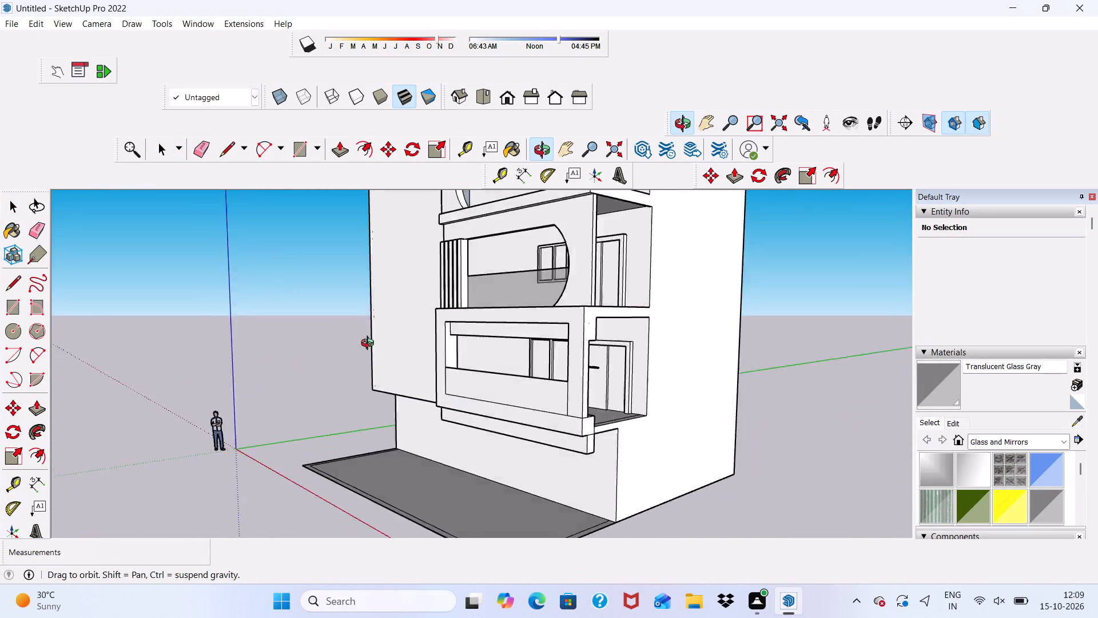
Examine the balcony facade and its railing panels from below and from the front.
scroll(535, 305, up, 1)
scroll(517, 292, down, 10)
scroll(519, 221, up, 12)
scroll(424, 255, down, 5)
middle_drag(404, 210, 472, 125)
scroll(469, 151, up, 1)
scroll(441, 235, down, 6)
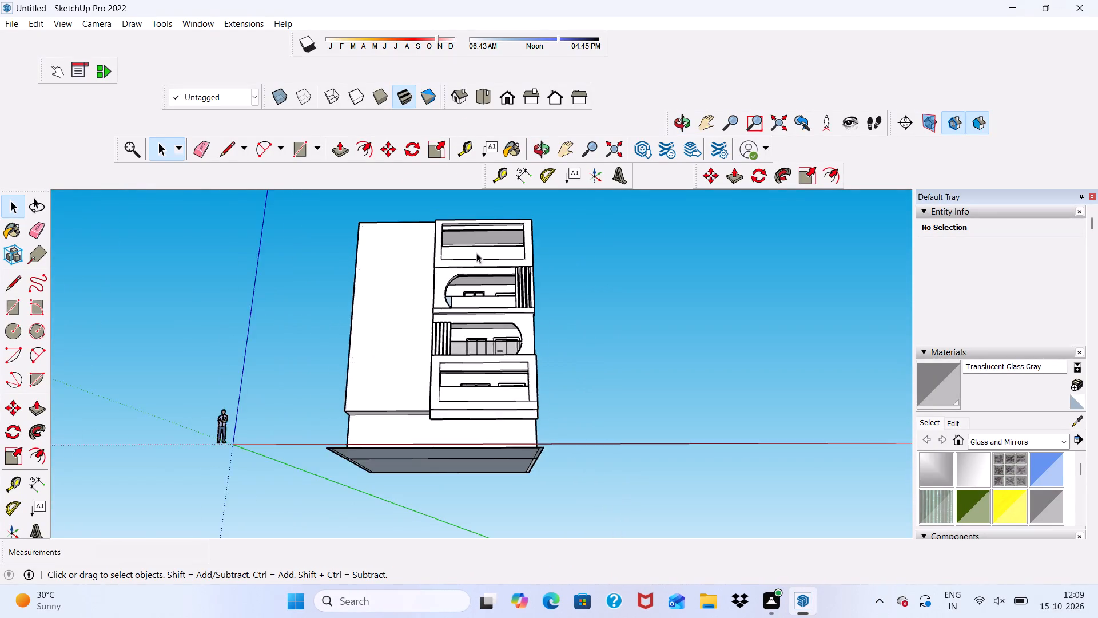
scroll(480, 239, up, 7)
scroll(476, 237, down, 1)
middle_drag(476, 237, 516, 301)
scroll(516, 301, up, 1)
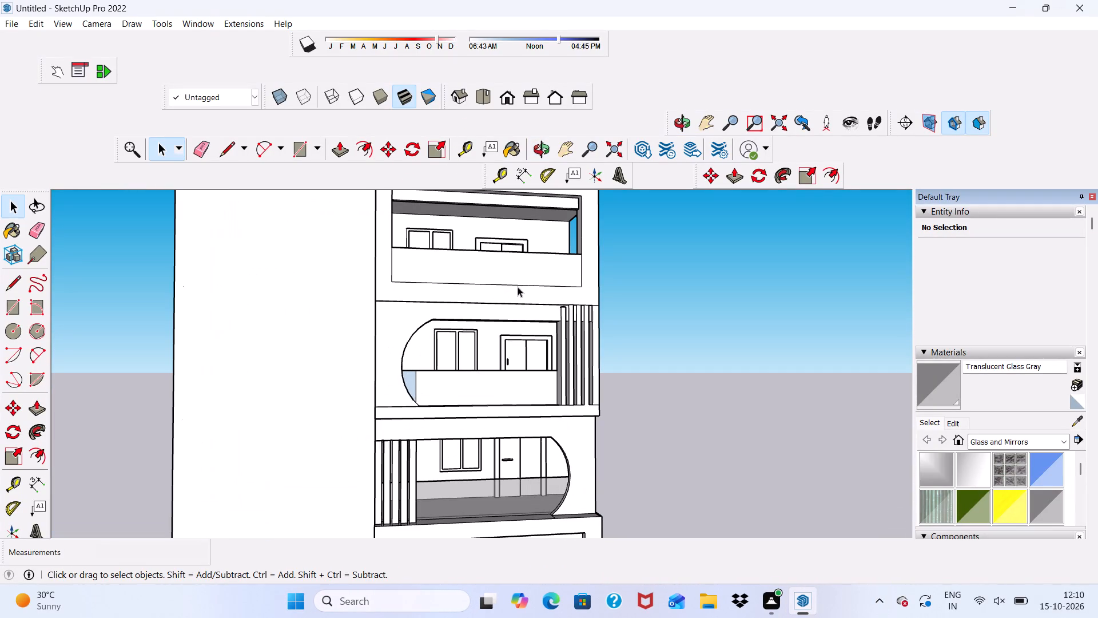
scroll(518, 287, up, 4)
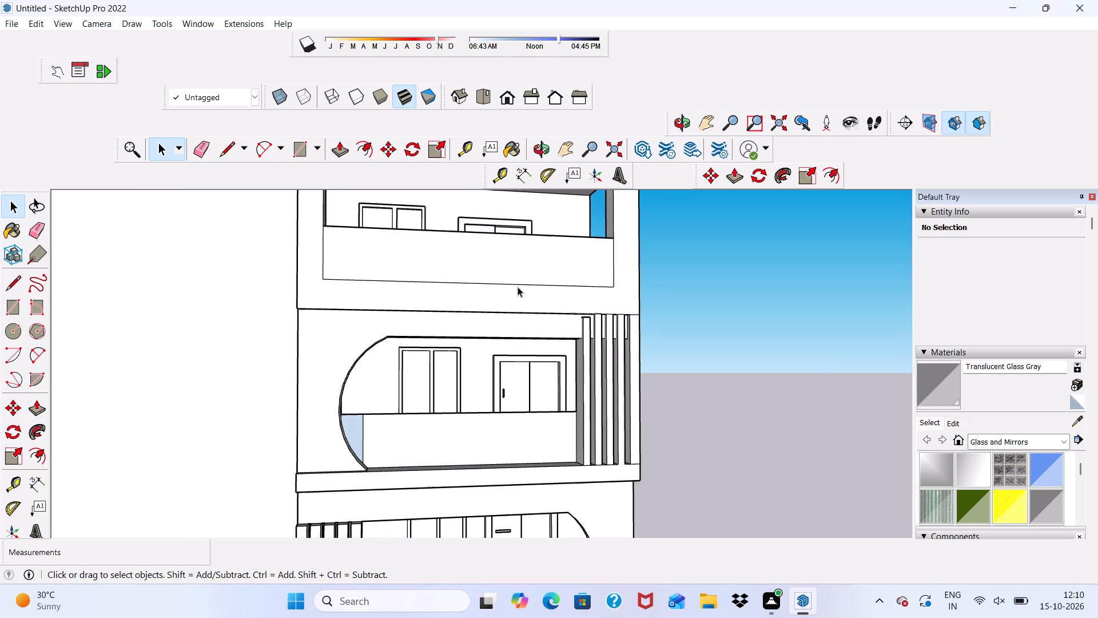
scroll(518, 286, down, 5)
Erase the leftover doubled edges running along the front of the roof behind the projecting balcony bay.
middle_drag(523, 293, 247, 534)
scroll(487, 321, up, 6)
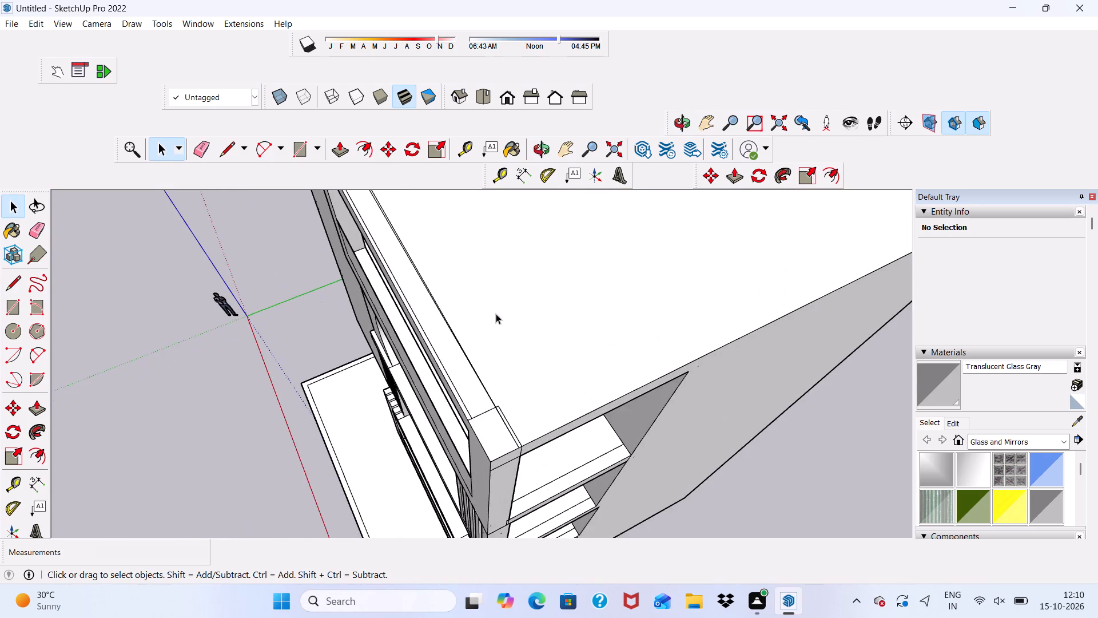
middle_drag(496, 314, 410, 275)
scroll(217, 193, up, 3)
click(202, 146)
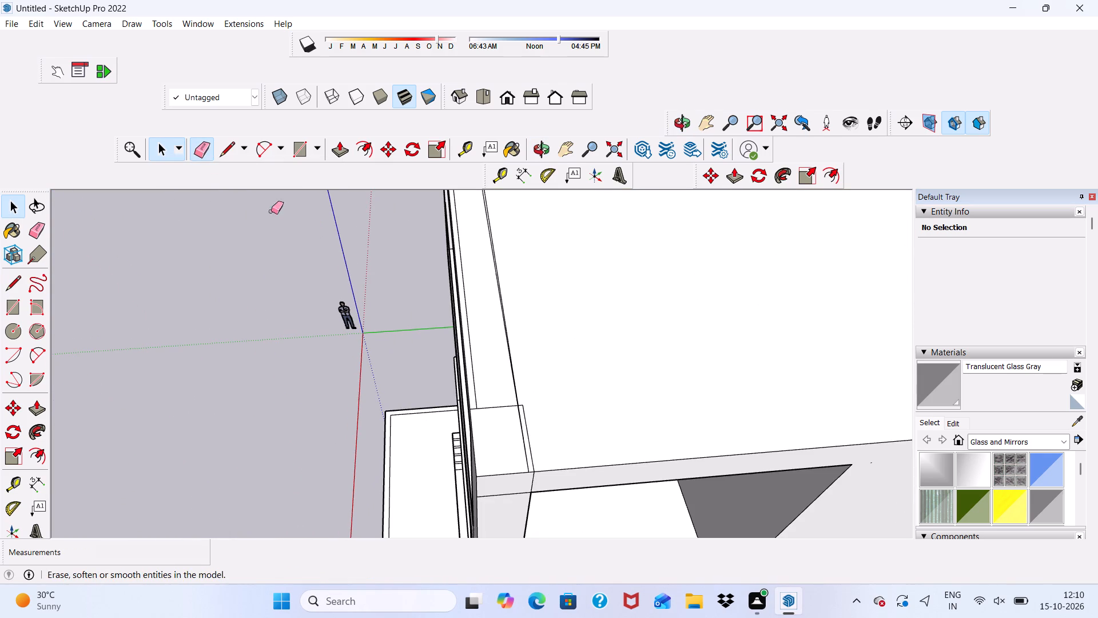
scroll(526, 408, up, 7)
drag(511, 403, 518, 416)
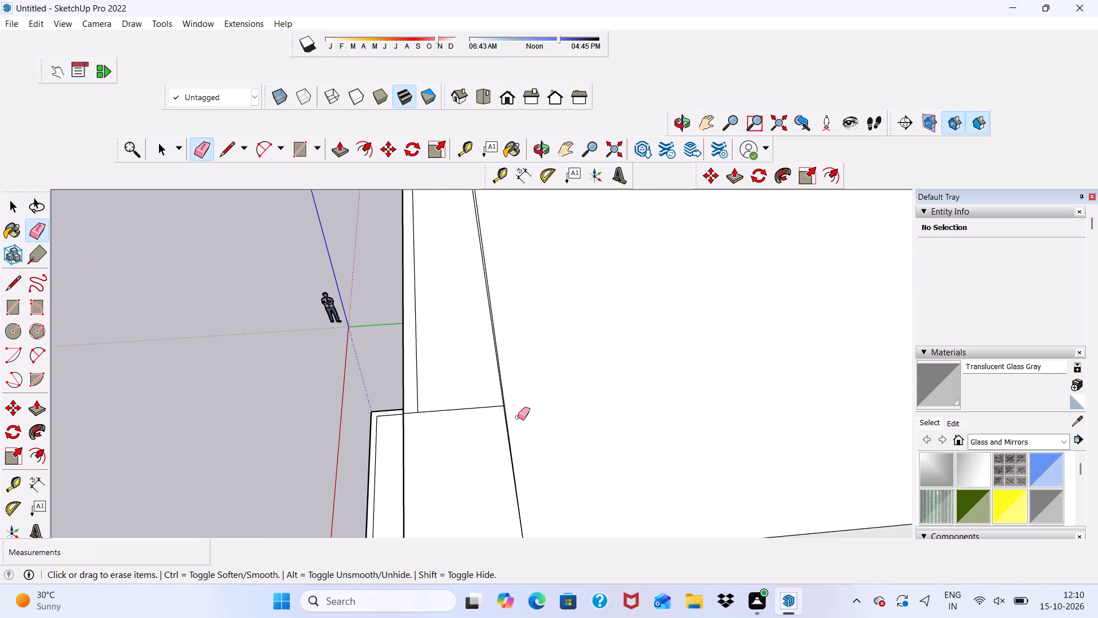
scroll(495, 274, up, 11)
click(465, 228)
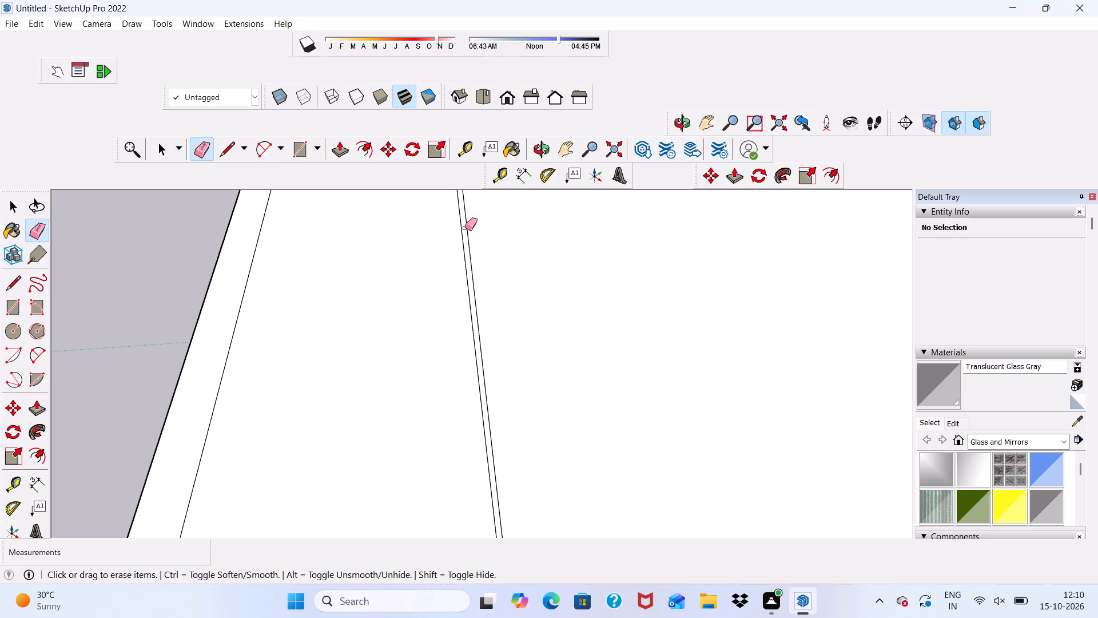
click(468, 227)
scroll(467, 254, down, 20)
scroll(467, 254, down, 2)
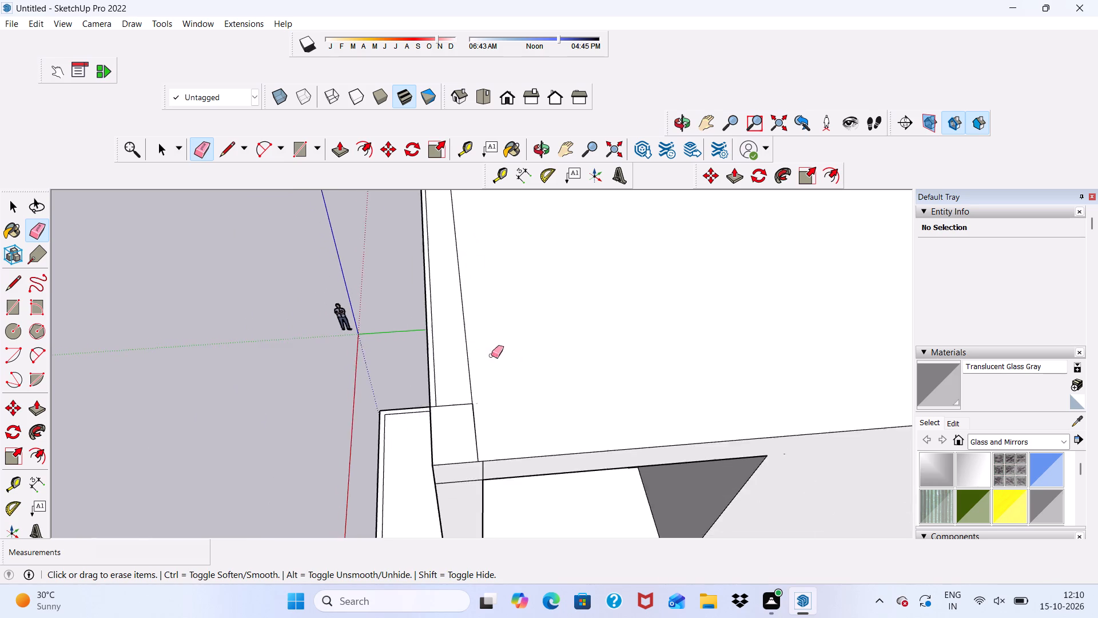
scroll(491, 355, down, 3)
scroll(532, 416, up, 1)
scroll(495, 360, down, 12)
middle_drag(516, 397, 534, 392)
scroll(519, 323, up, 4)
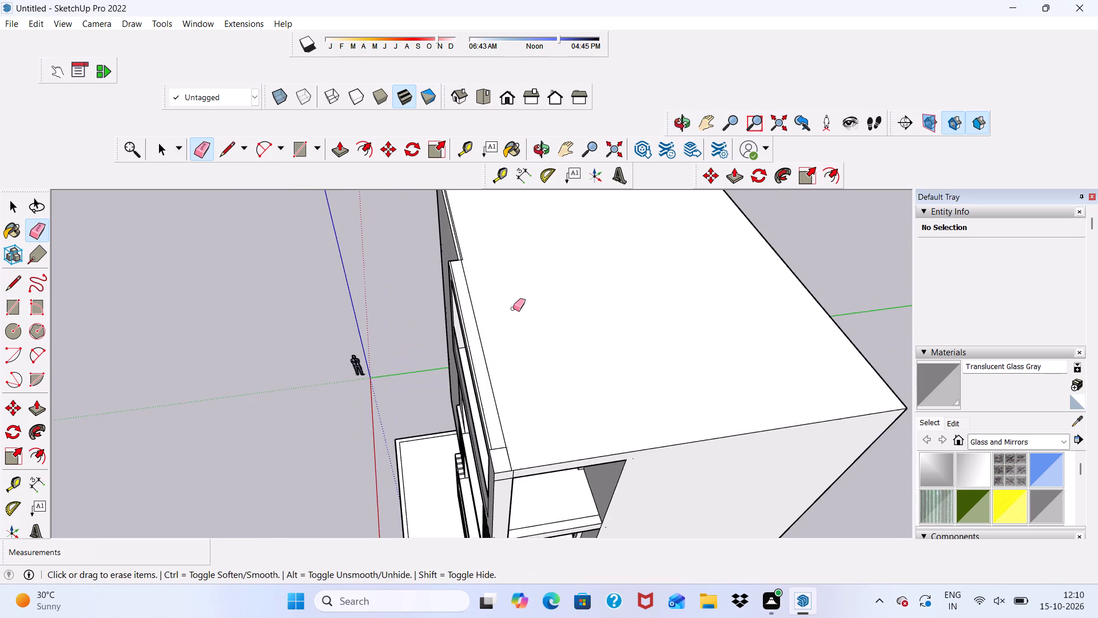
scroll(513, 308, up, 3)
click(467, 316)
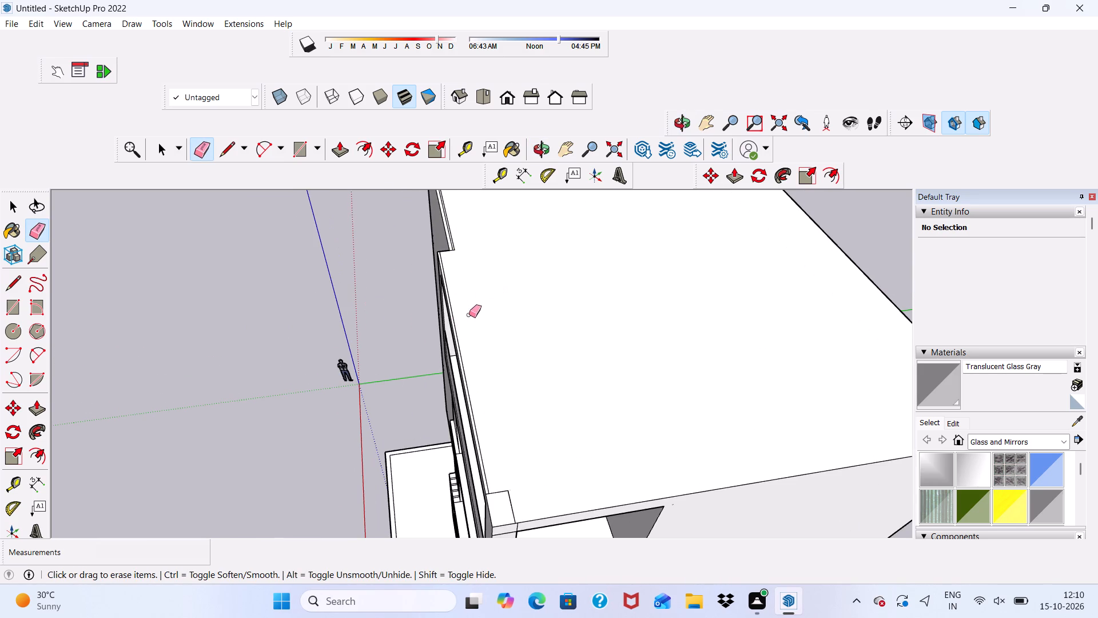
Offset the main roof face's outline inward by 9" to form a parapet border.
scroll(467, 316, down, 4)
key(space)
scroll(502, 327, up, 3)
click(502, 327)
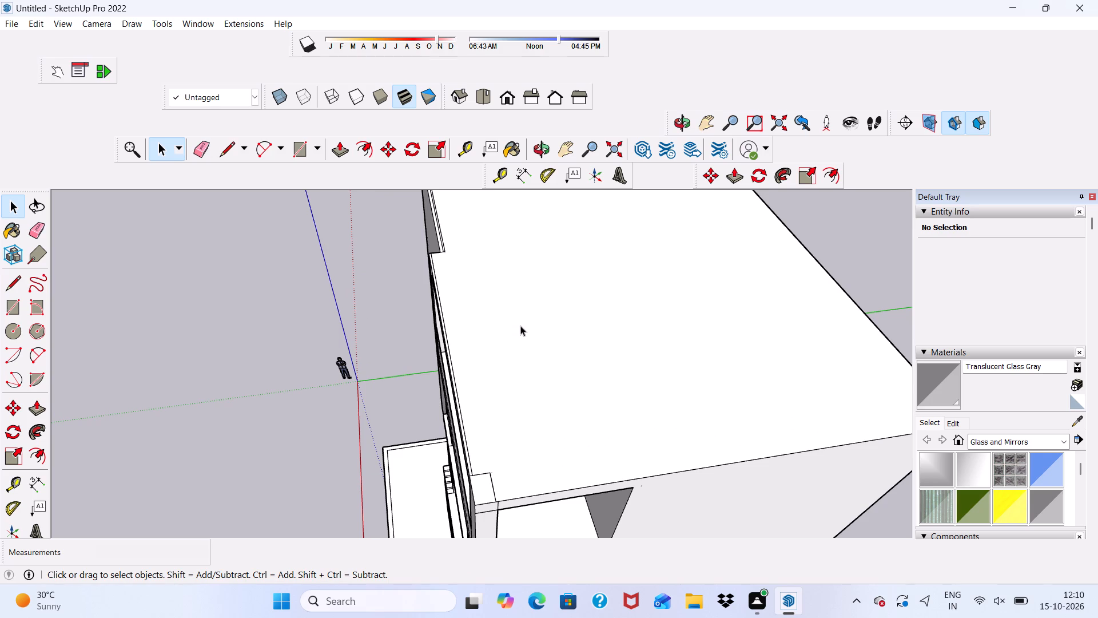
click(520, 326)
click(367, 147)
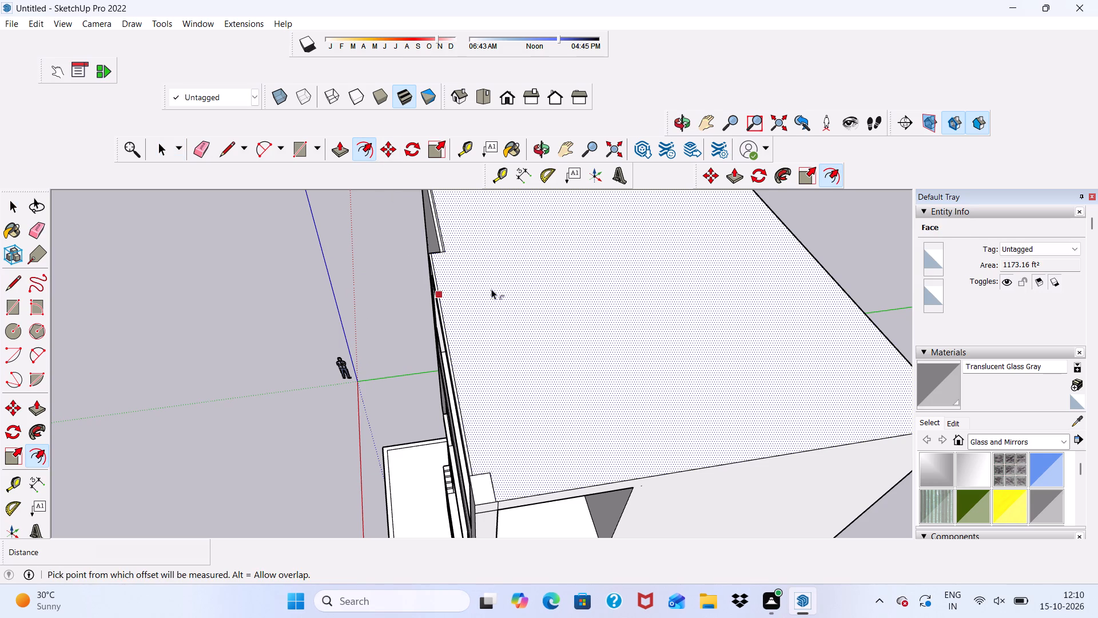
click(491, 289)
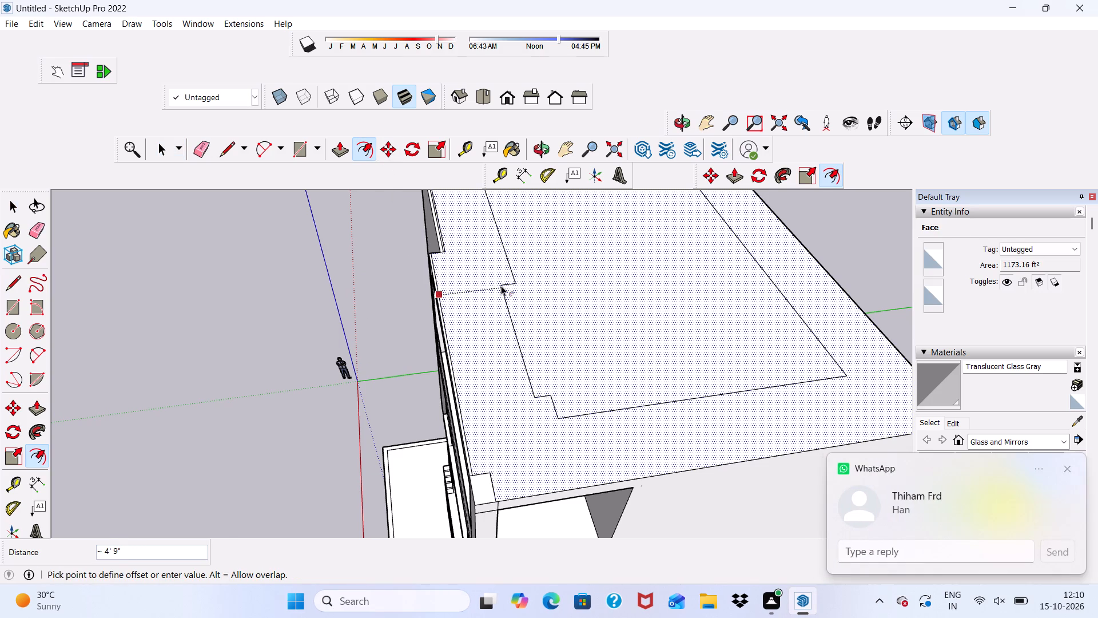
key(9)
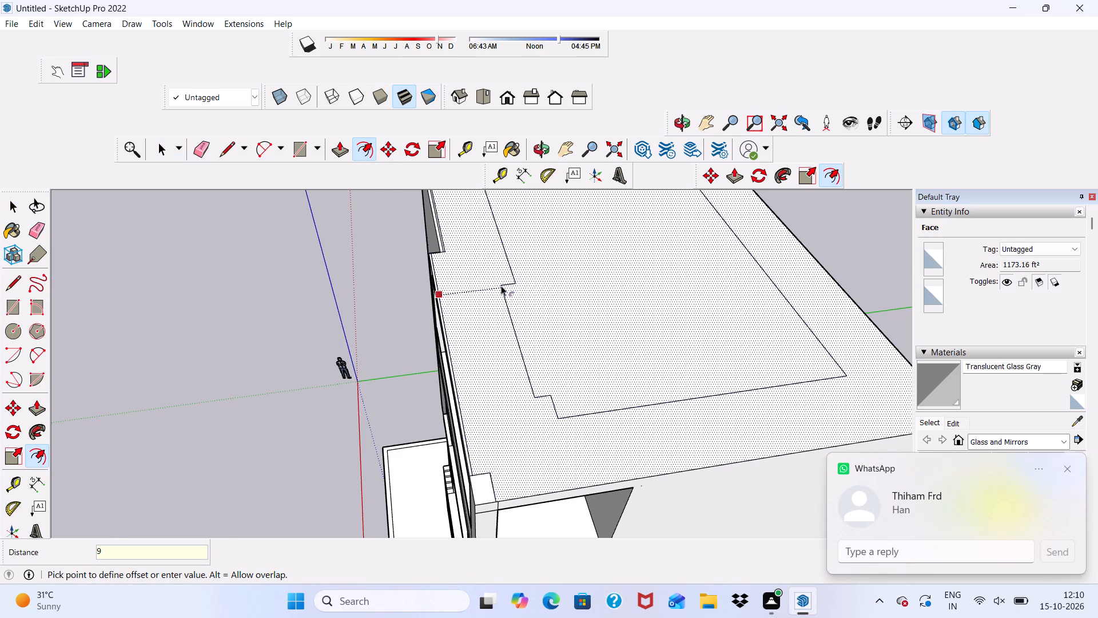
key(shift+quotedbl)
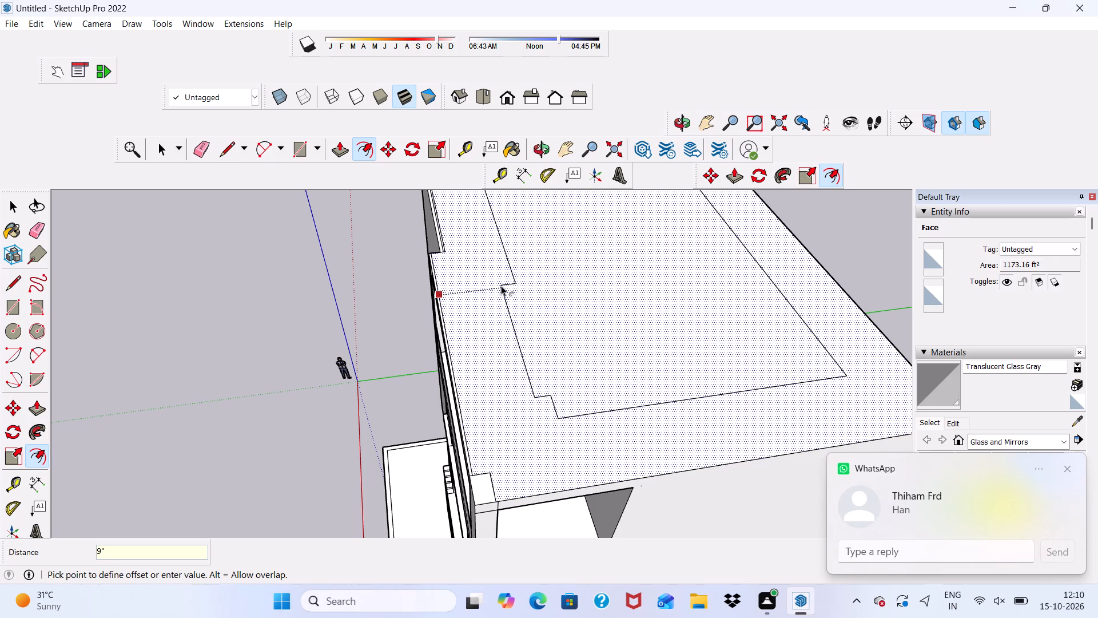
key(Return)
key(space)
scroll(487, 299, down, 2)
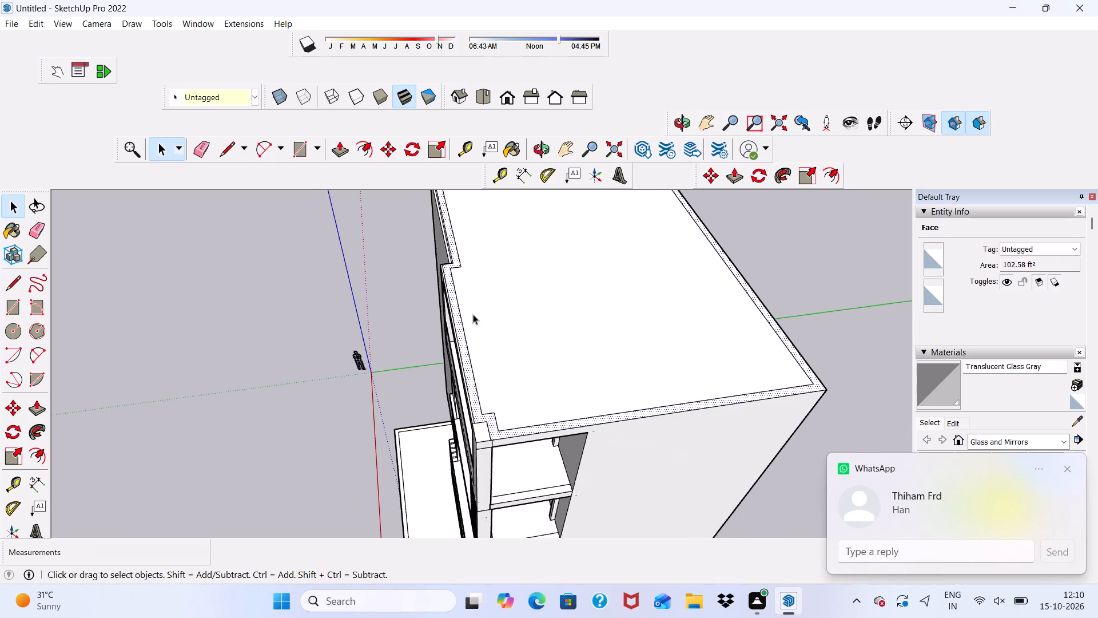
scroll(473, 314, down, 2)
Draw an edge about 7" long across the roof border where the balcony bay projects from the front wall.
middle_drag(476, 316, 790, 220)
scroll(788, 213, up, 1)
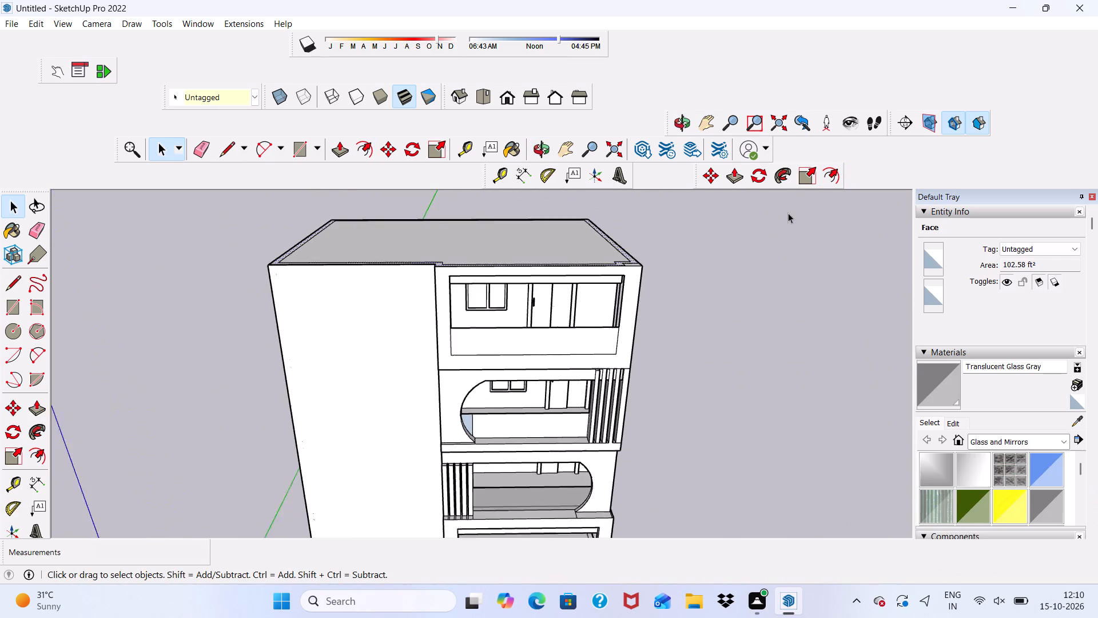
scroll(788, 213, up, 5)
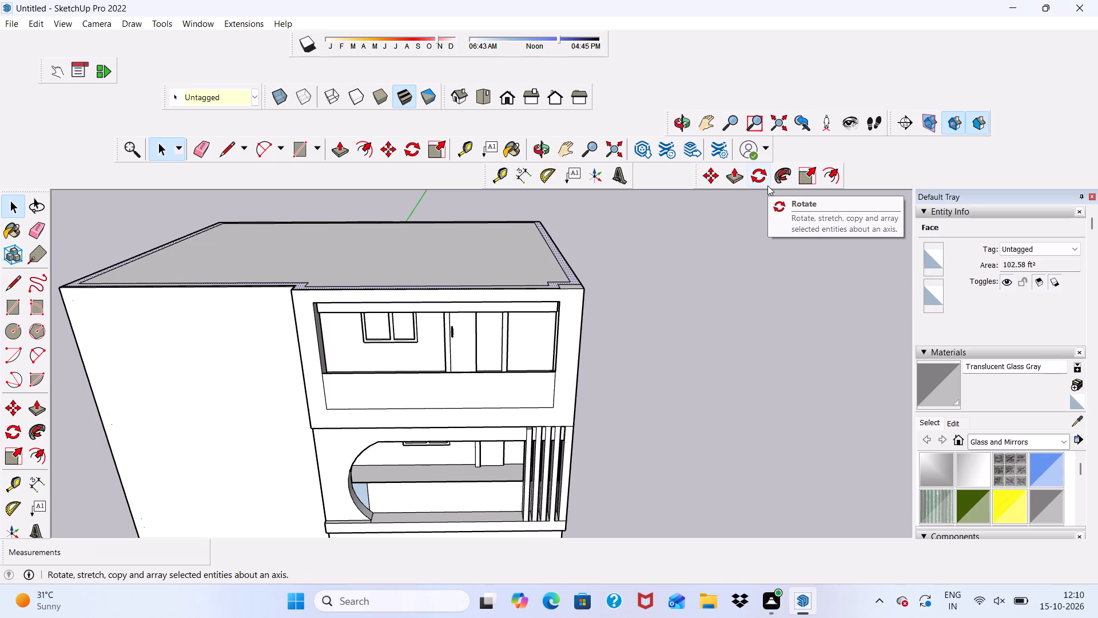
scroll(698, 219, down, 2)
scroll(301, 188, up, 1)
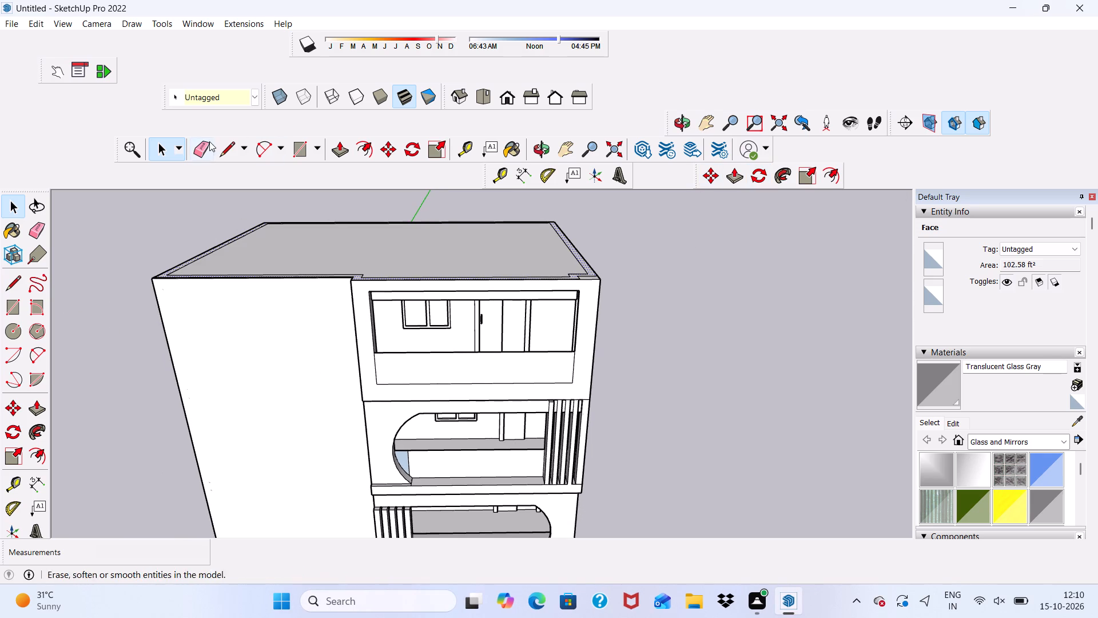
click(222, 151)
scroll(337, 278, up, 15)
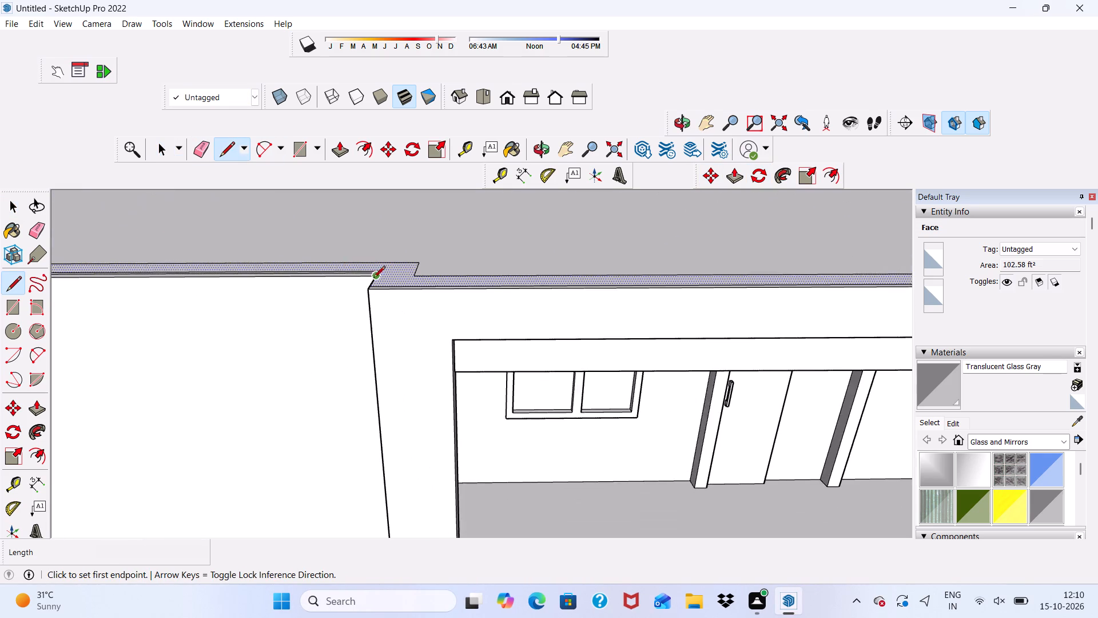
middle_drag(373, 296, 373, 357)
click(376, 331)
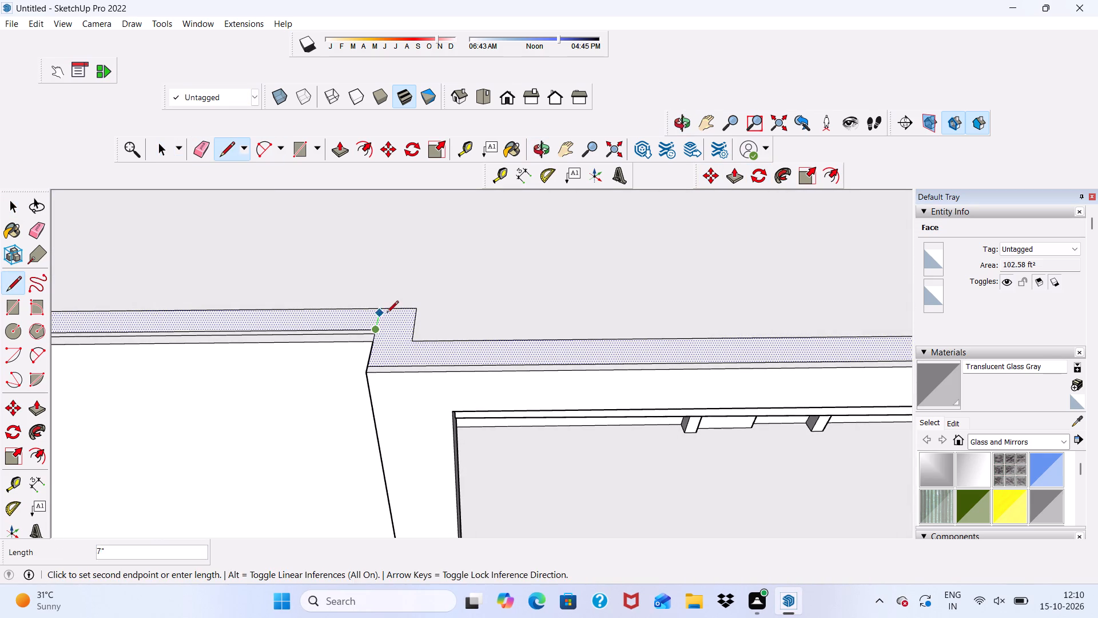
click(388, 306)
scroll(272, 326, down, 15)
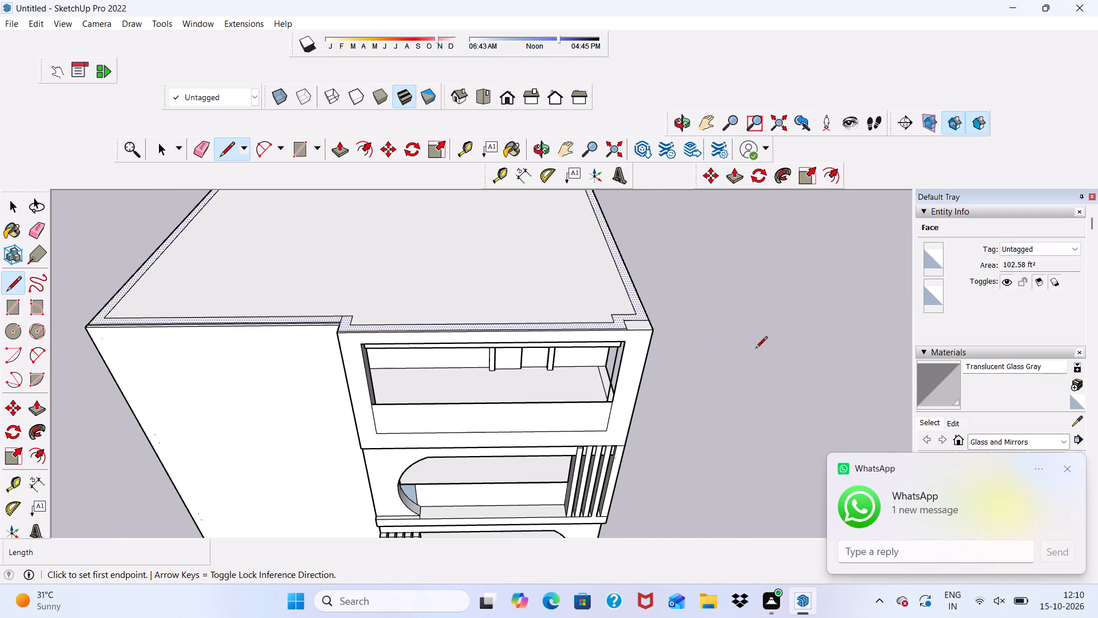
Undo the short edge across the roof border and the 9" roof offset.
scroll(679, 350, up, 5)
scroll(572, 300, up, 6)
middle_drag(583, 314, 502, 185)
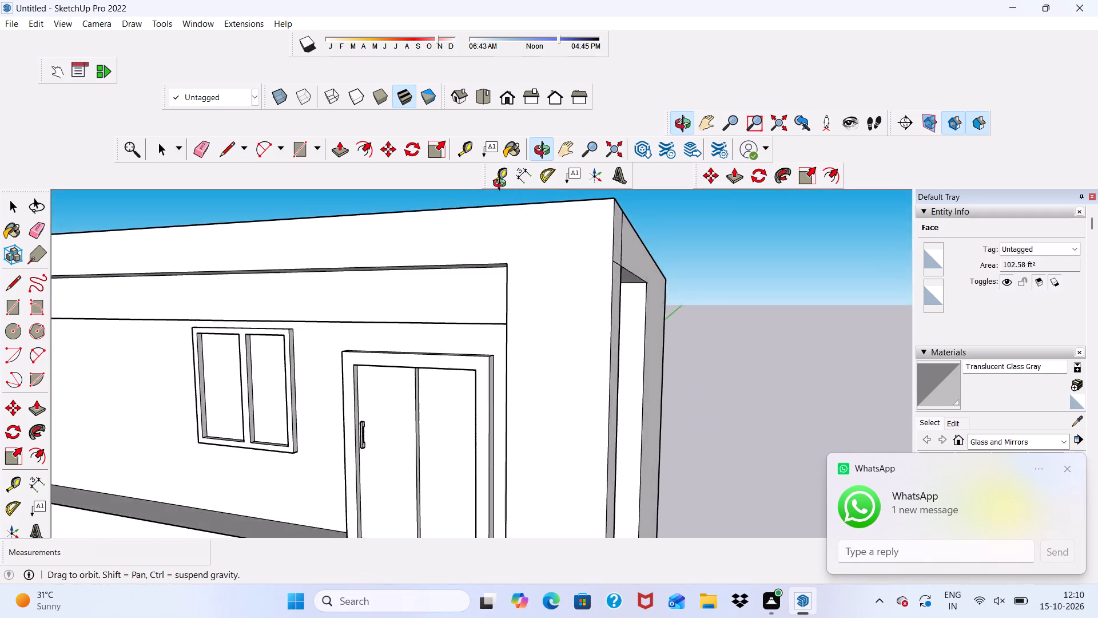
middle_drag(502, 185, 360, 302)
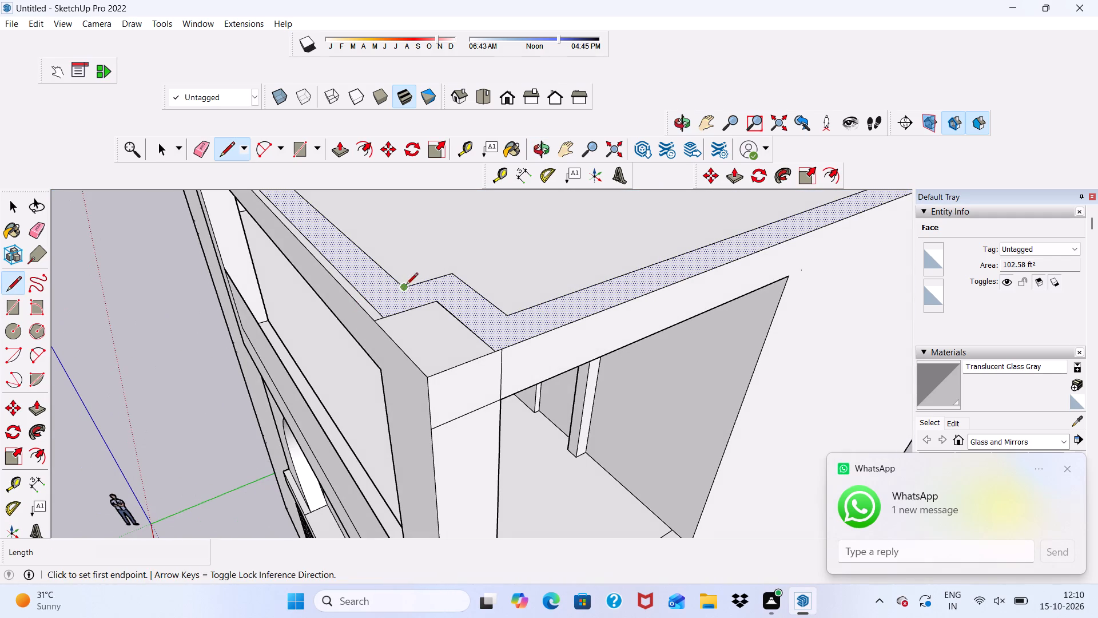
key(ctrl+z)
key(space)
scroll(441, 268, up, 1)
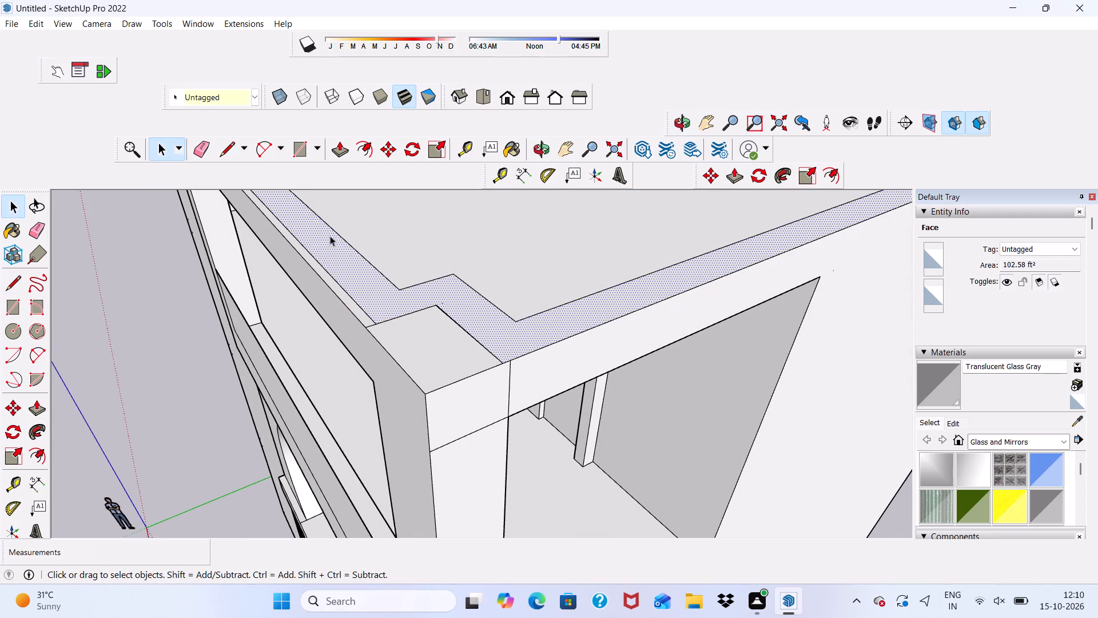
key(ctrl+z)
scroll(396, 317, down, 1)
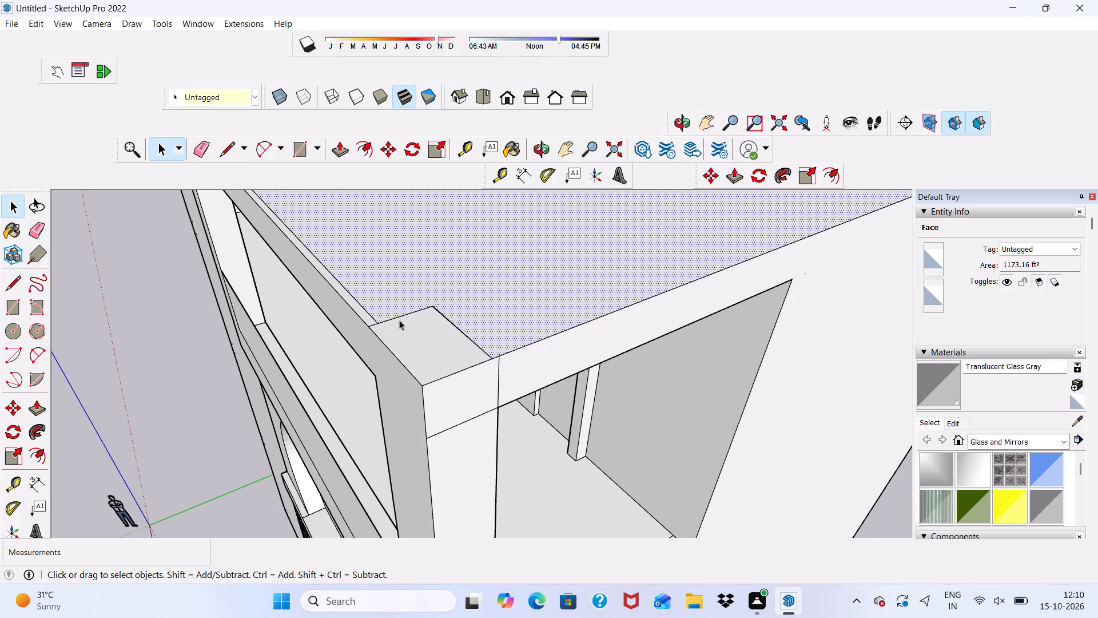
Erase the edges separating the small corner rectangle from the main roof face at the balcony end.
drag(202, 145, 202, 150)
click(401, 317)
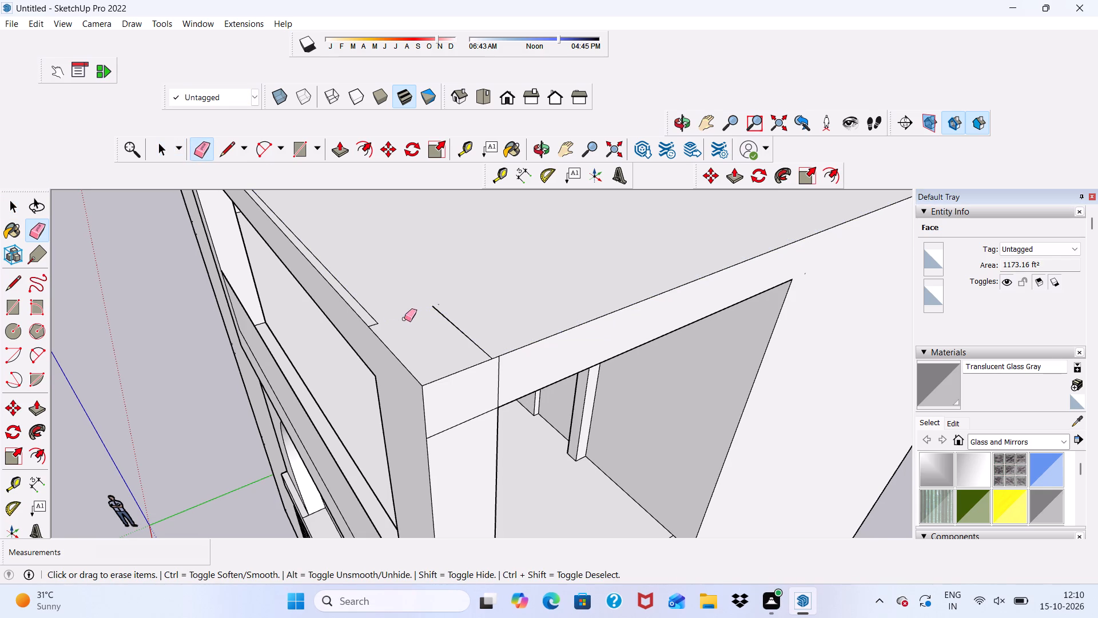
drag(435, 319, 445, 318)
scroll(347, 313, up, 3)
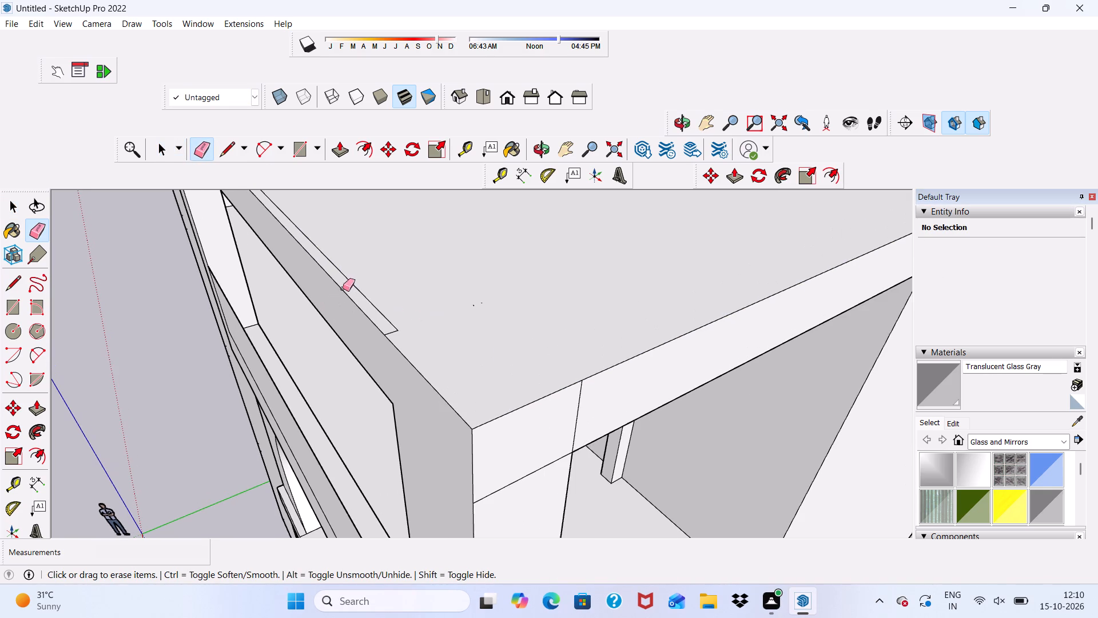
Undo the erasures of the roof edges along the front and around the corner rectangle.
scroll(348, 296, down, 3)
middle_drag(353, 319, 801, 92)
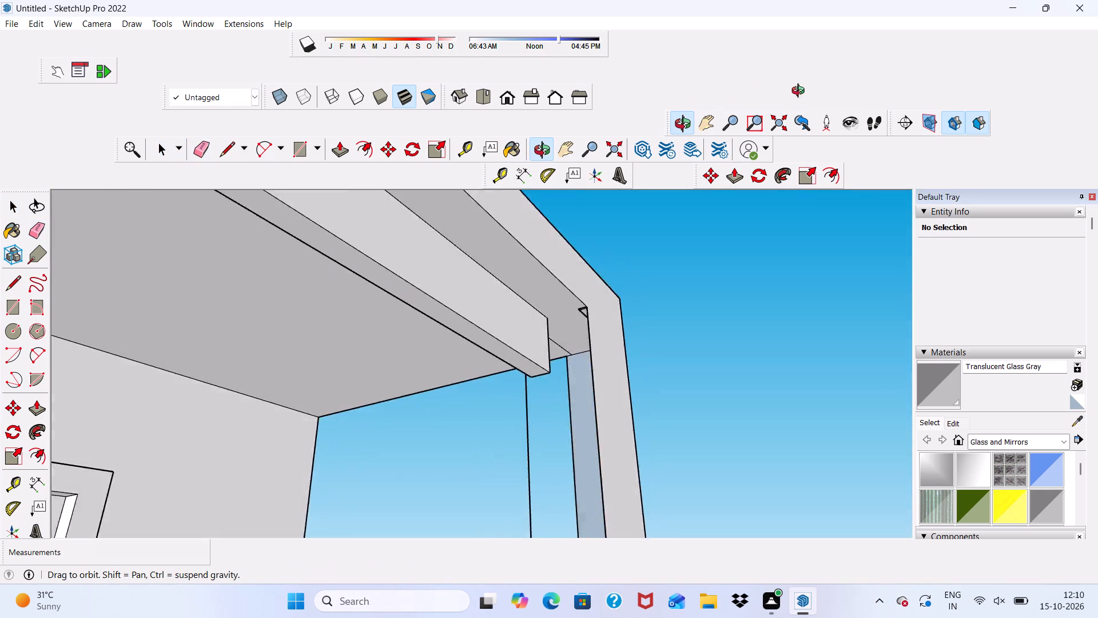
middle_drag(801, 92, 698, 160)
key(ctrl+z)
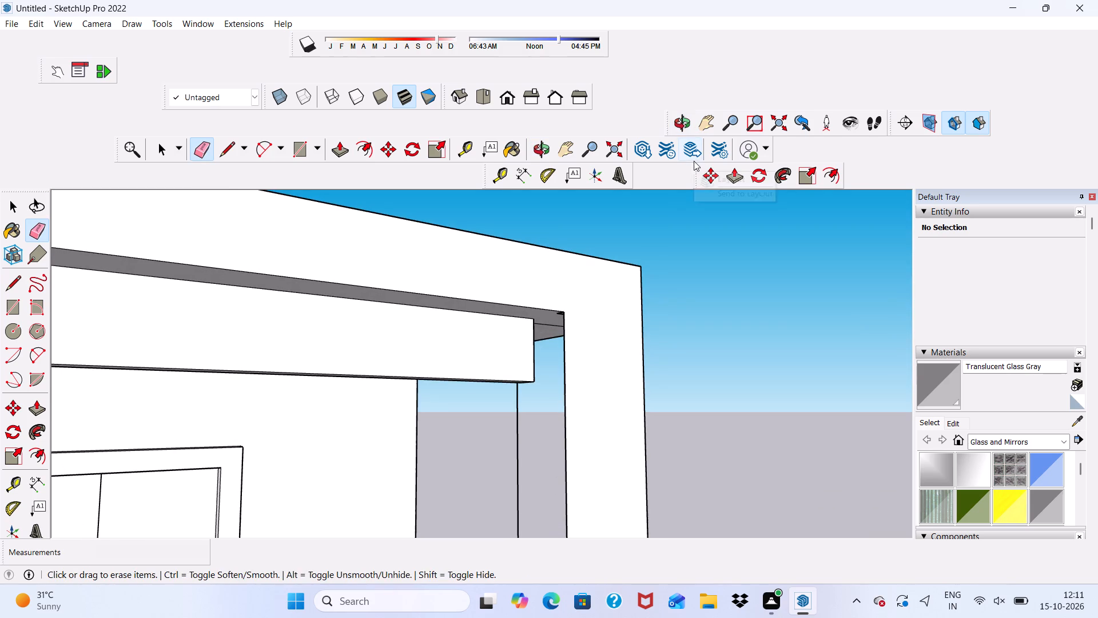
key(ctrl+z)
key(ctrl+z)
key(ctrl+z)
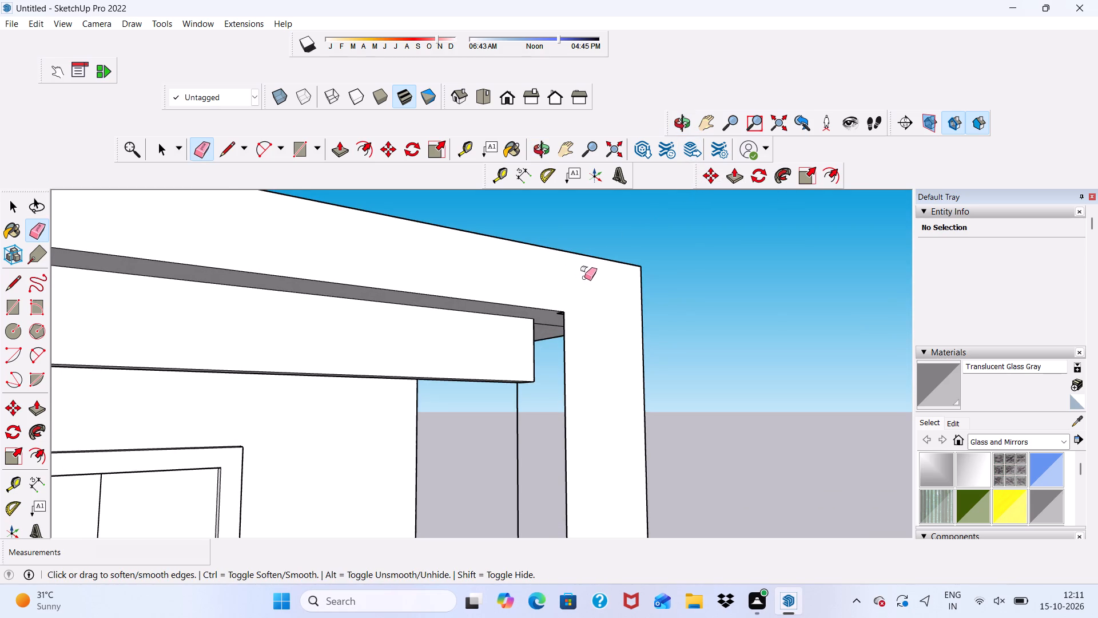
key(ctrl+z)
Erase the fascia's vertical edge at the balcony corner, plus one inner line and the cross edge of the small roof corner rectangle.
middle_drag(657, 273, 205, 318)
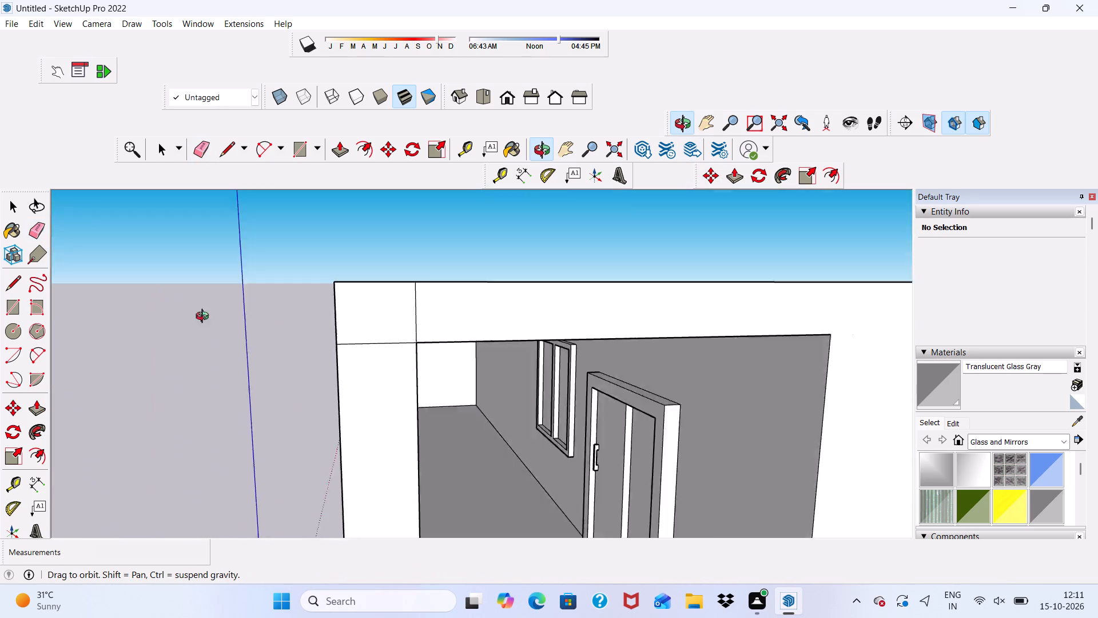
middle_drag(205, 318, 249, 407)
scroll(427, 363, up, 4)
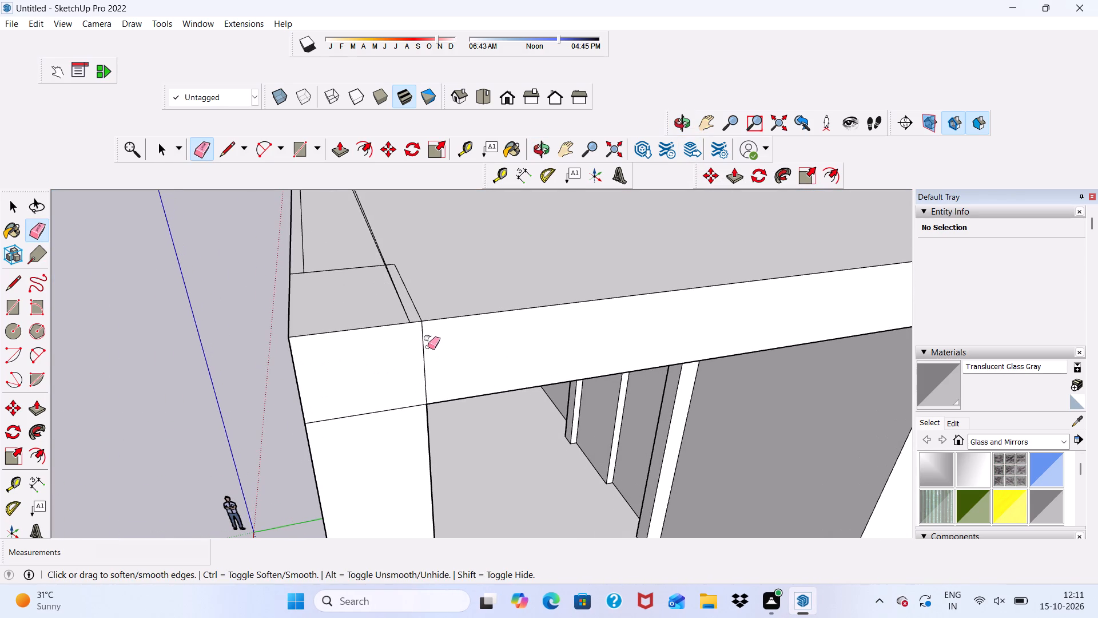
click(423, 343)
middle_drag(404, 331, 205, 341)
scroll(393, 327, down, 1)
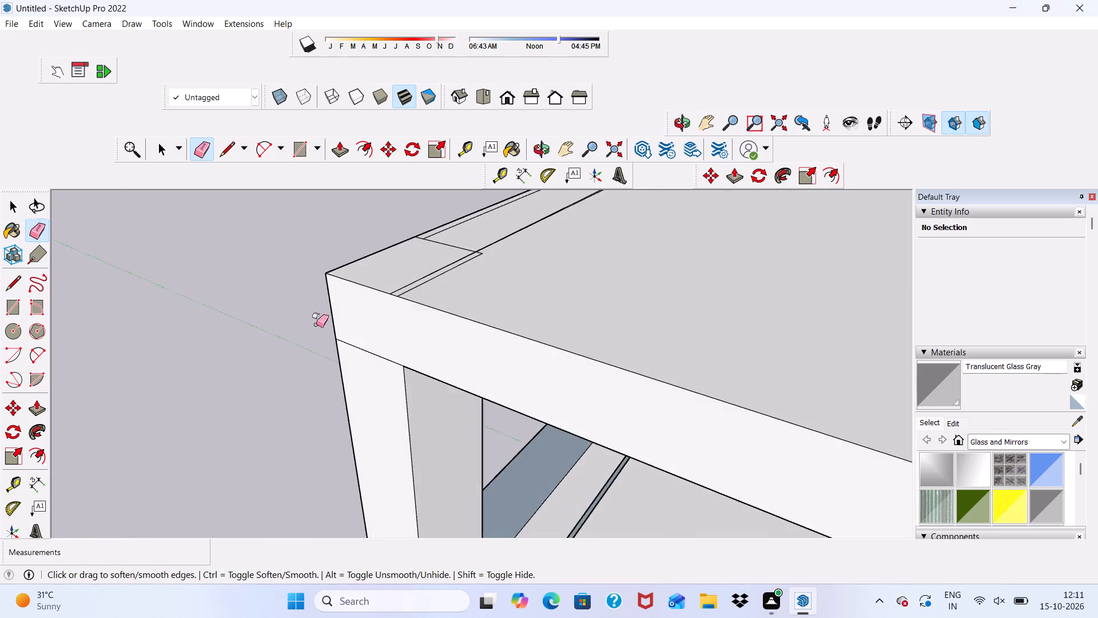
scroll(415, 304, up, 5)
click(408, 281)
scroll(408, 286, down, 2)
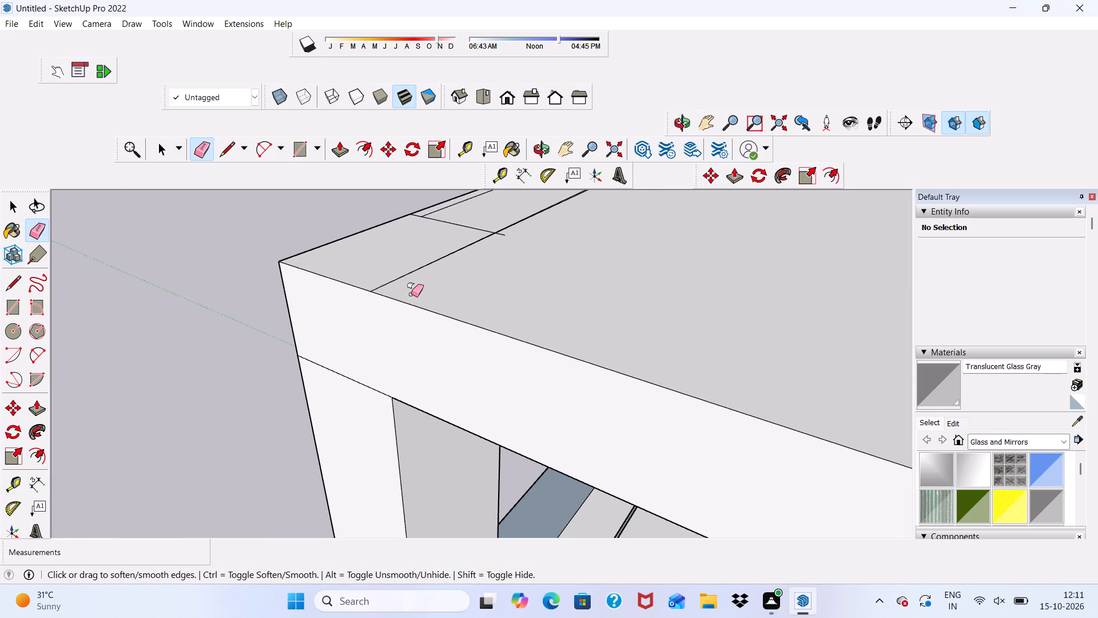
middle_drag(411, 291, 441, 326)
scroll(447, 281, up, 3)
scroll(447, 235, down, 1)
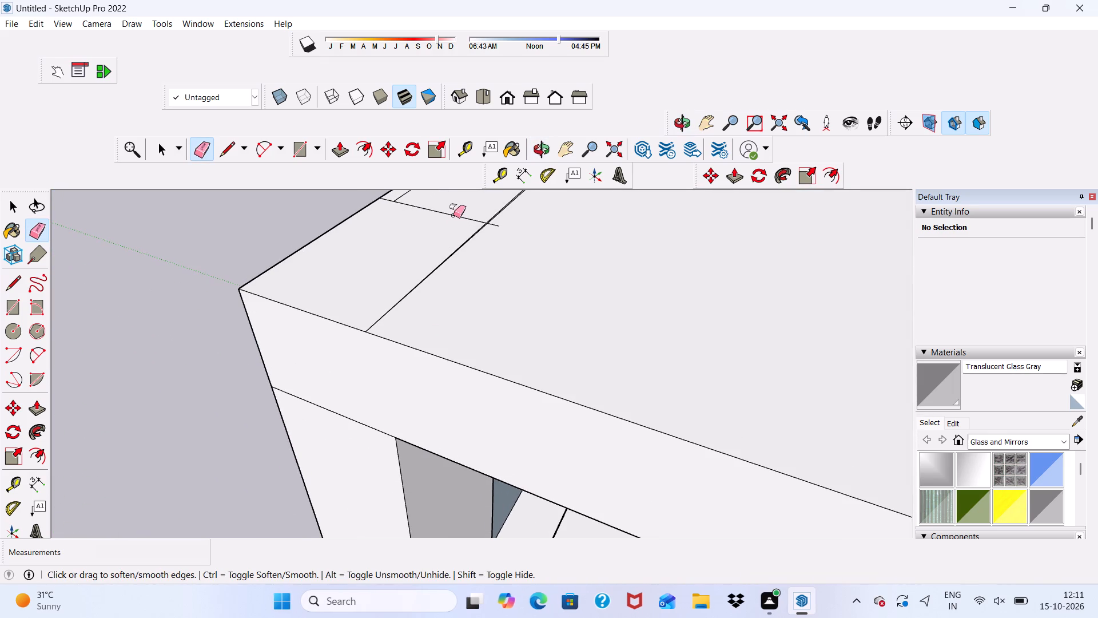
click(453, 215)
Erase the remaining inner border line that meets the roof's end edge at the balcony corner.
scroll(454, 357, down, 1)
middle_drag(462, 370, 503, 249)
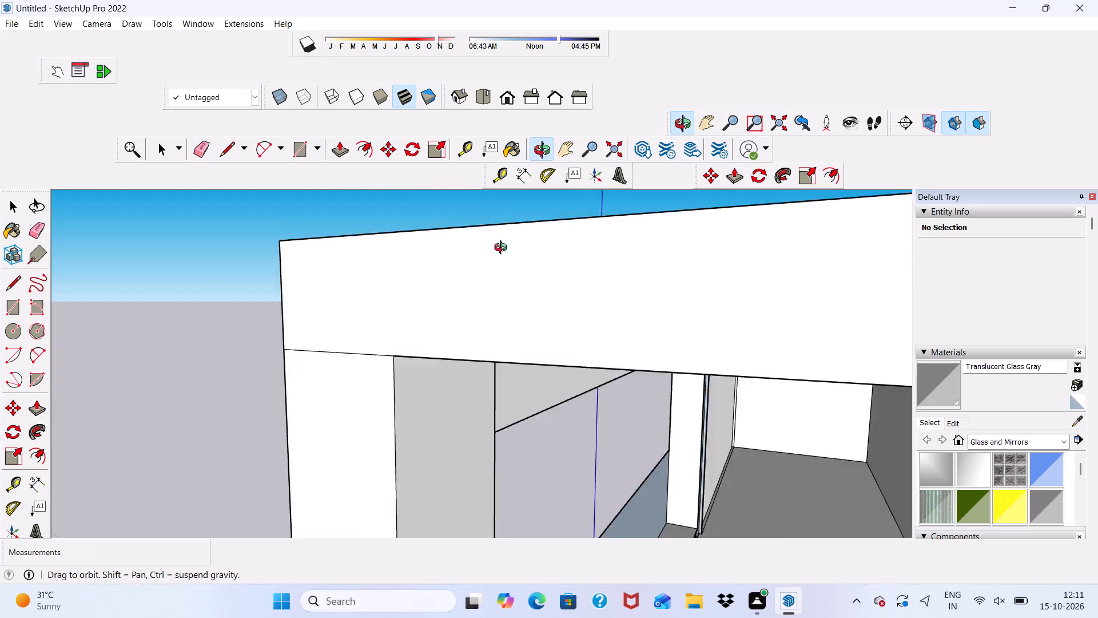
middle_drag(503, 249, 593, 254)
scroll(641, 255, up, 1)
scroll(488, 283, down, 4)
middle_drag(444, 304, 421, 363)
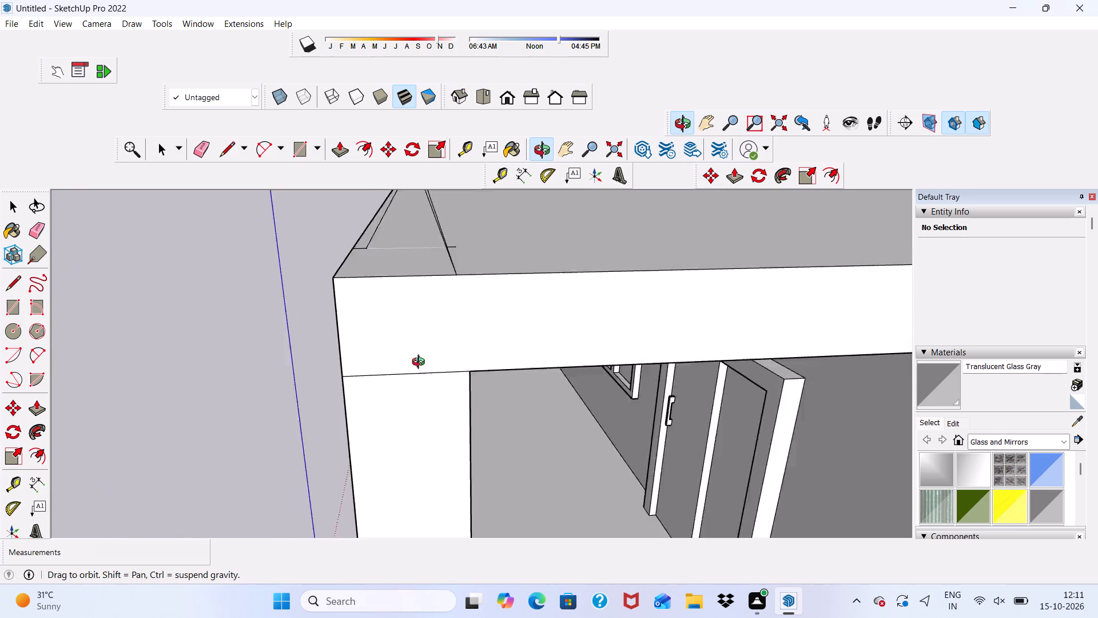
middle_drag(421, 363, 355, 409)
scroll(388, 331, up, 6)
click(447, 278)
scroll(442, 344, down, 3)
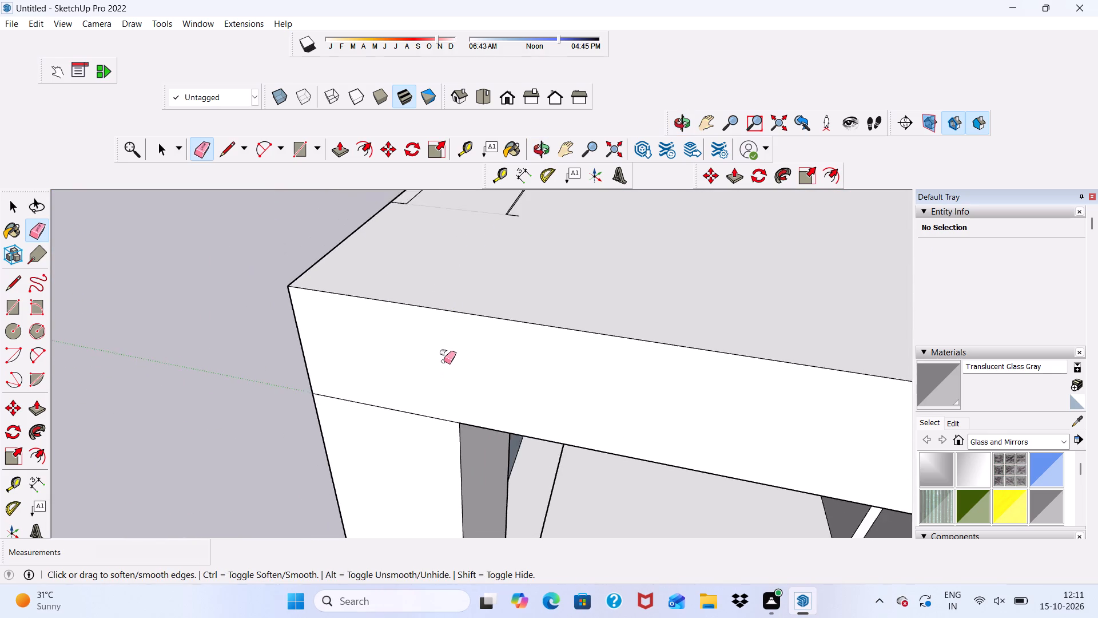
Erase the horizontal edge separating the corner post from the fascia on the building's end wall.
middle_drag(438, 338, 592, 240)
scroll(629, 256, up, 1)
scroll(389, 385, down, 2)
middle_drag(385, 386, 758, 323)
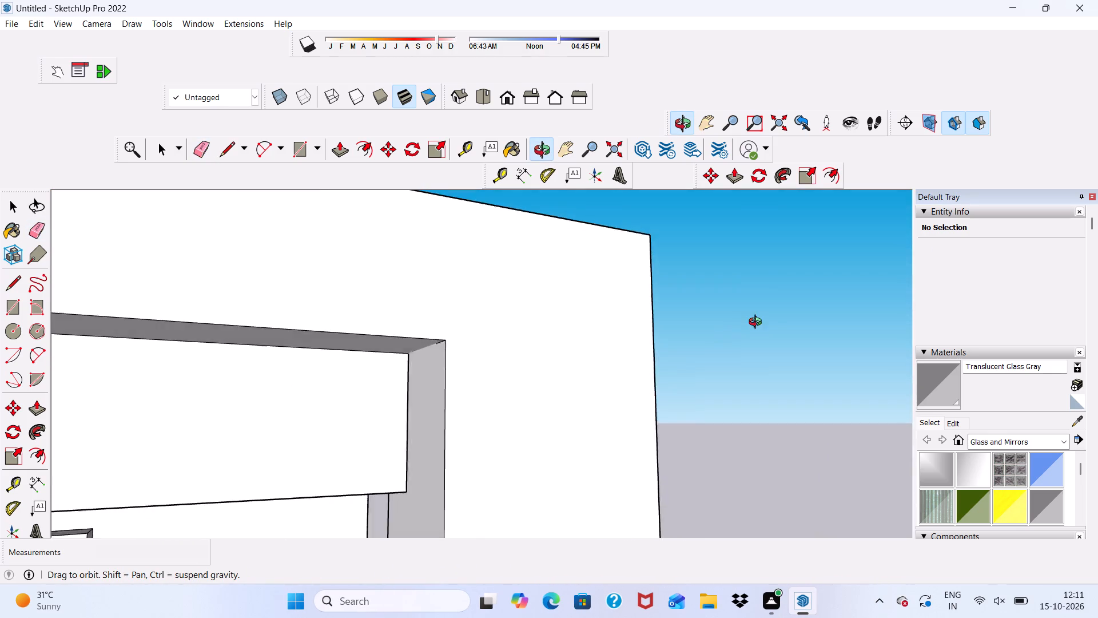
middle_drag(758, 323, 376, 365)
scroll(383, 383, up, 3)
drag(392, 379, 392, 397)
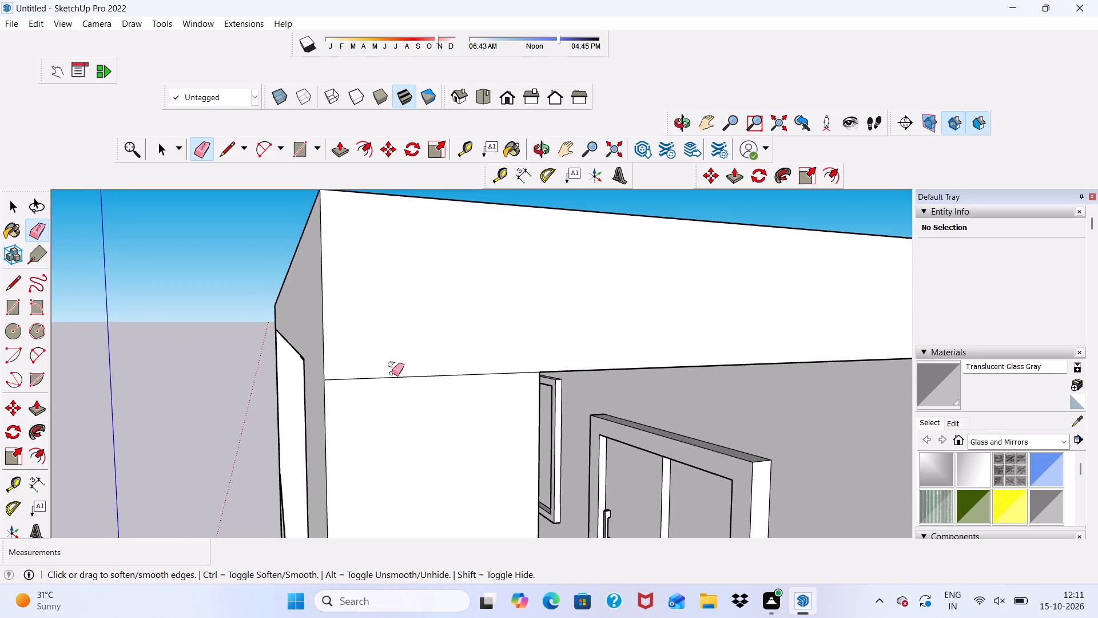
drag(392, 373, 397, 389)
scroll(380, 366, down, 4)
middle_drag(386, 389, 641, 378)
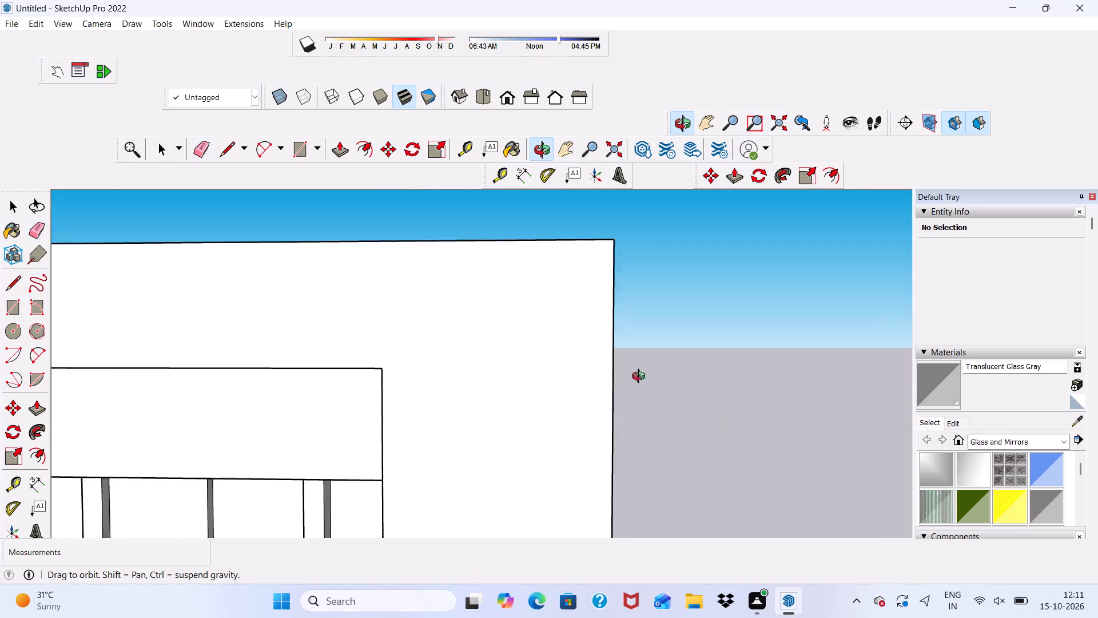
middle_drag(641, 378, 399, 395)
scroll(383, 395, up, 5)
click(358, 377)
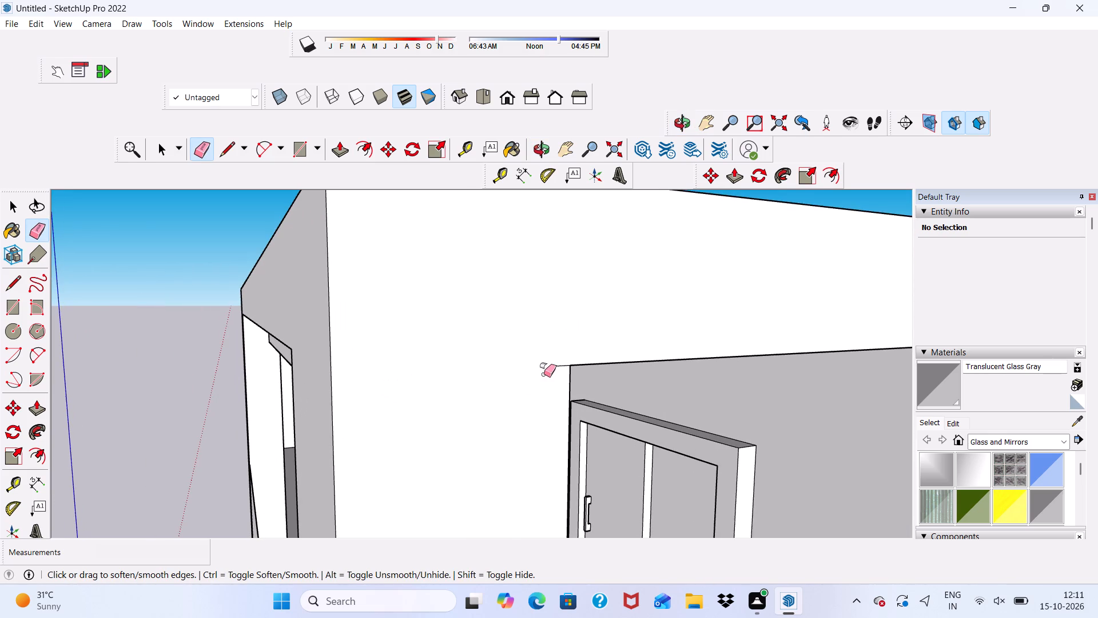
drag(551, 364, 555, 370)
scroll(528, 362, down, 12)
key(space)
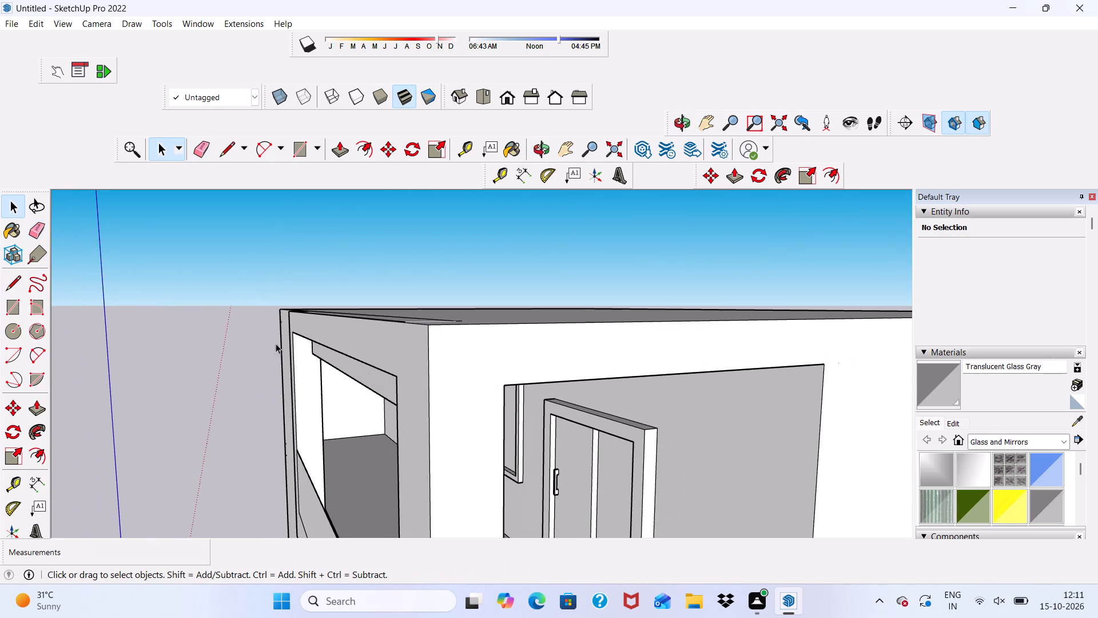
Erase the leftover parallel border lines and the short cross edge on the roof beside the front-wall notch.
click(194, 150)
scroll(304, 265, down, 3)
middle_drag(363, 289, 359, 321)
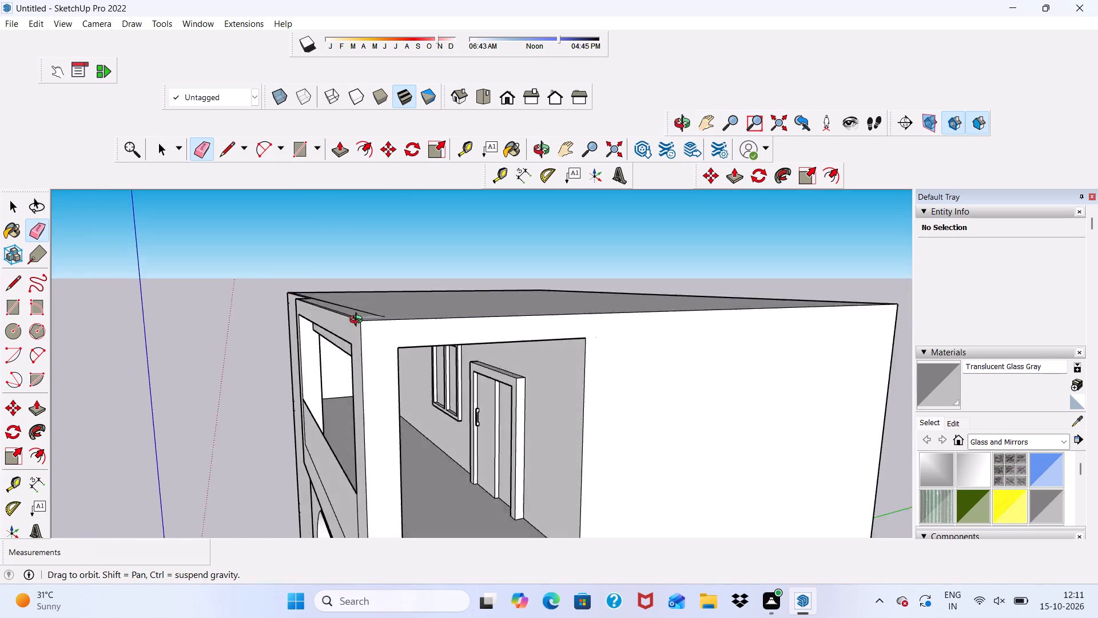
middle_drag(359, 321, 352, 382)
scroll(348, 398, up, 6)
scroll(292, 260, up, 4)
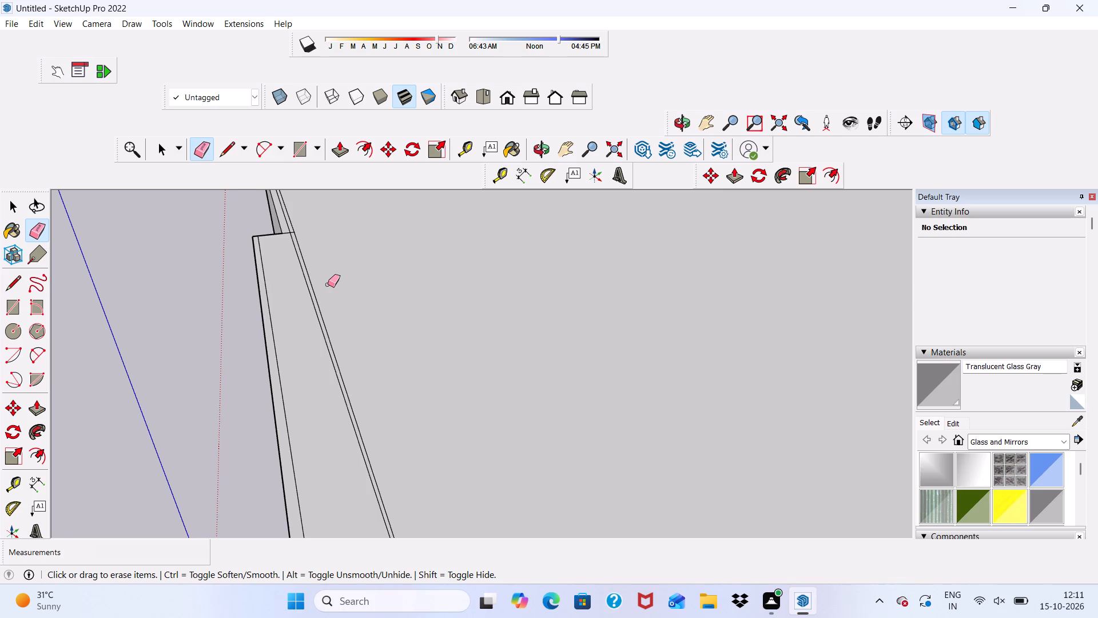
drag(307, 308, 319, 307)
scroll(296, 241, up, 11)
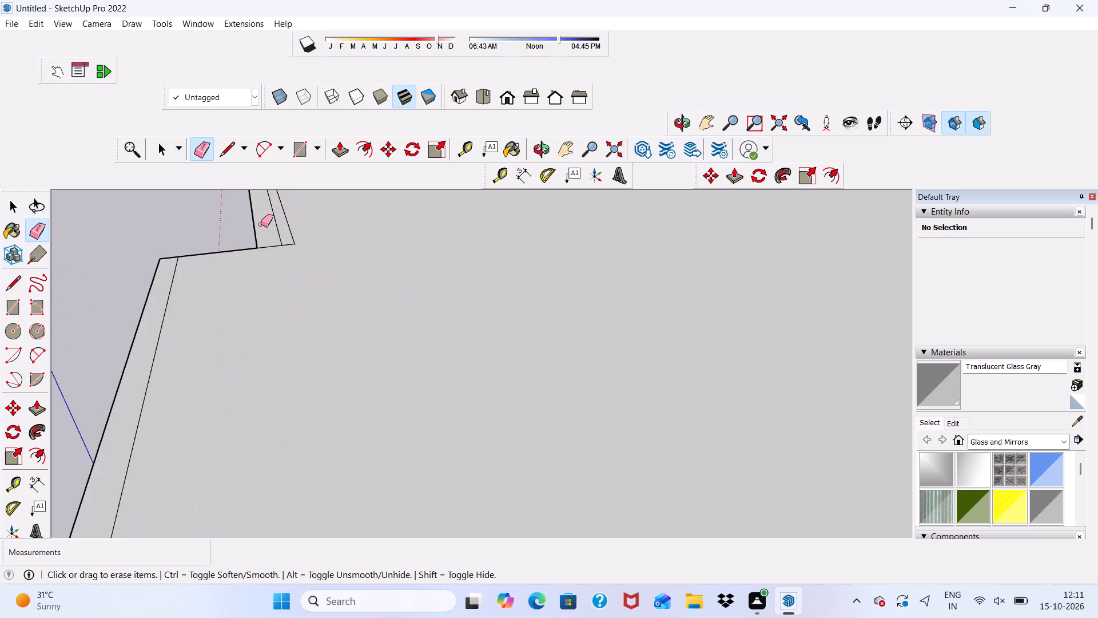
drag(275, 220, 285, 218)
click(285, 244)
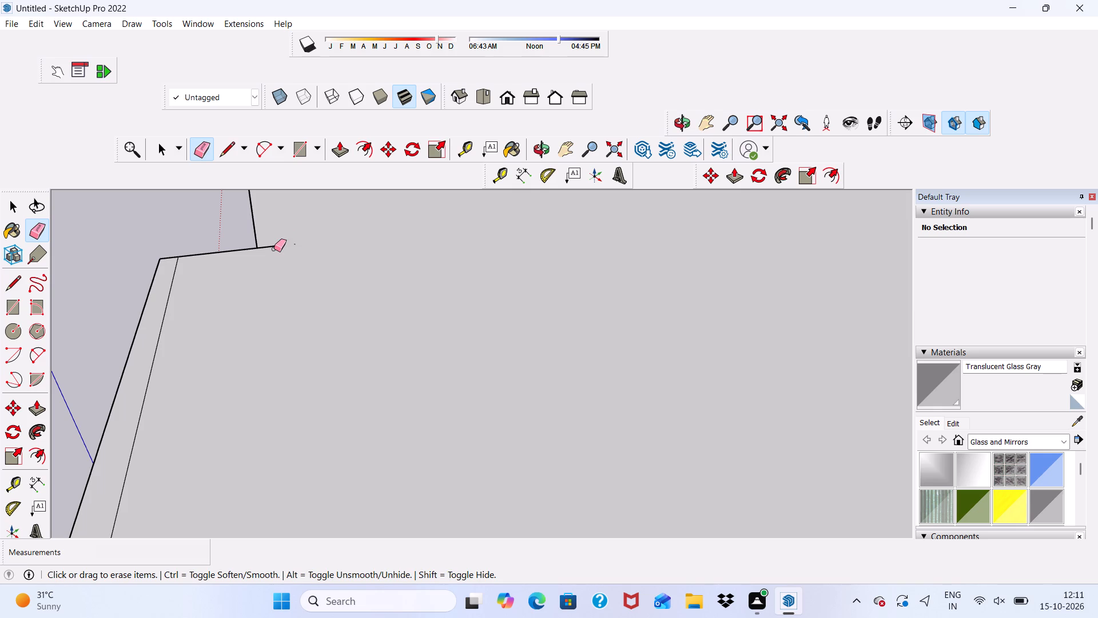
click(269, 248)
Examine the roof corner, the notch and the top-floor balcony interior beneath it.
scroll(267, 248, down, 10)
middle_drag(224, 312, 345, 266)
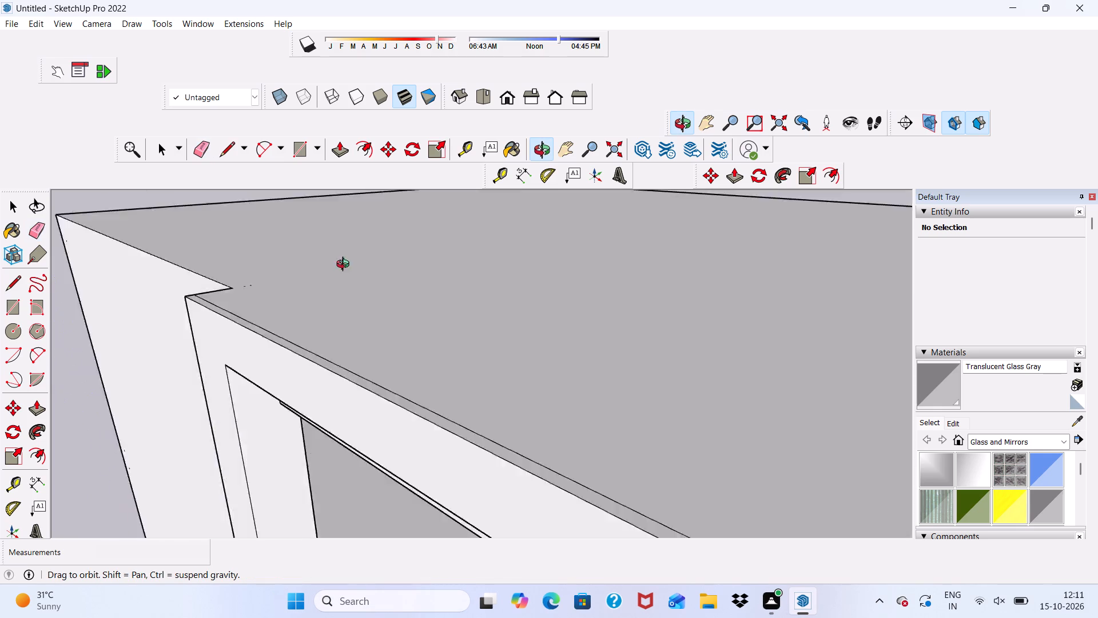
middle_drag(345, 266, 145, 188)
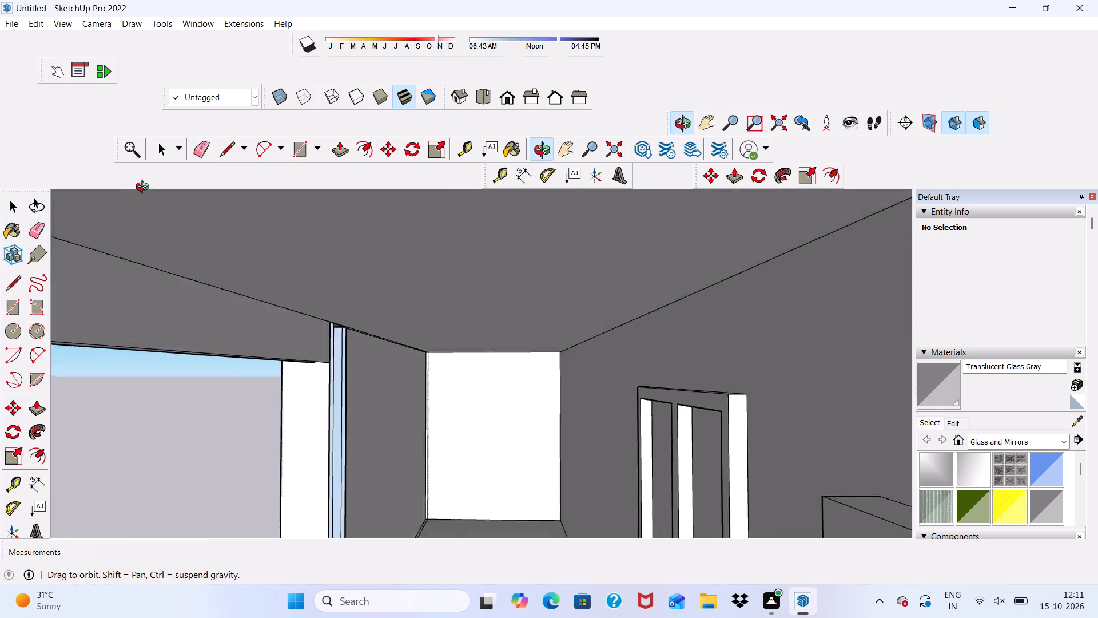
middle_drag(145, 188, 286, 242)
scroll(310, 260, up, 1)
scroll(240, 317, down, 12)
middle_drag(319, 386, 234, 299)
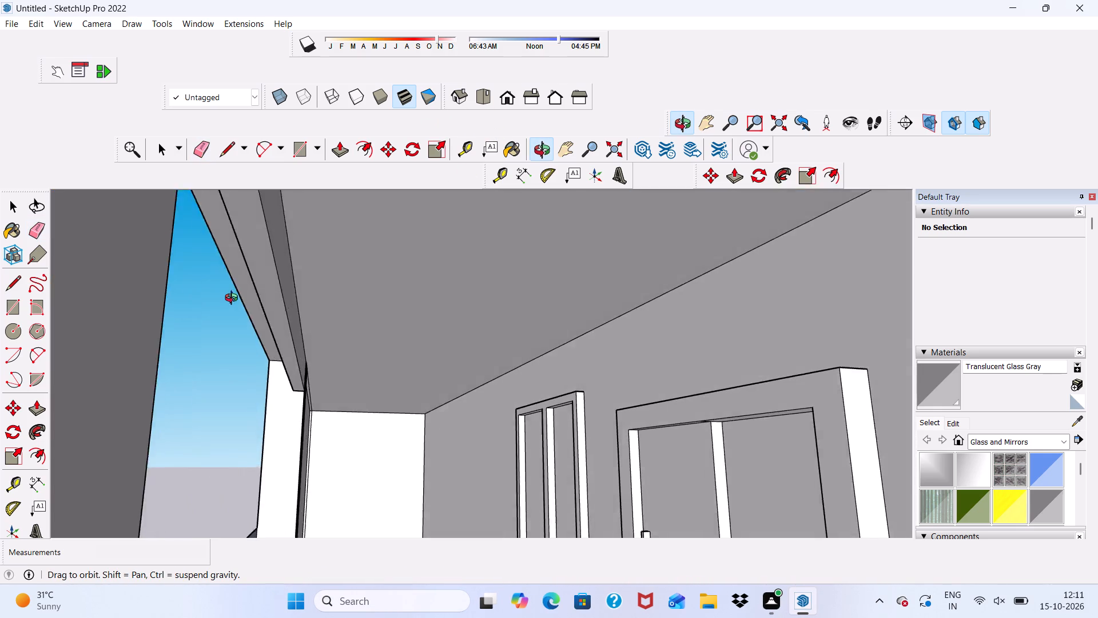
middle_drag(234, 299, 178, 328)
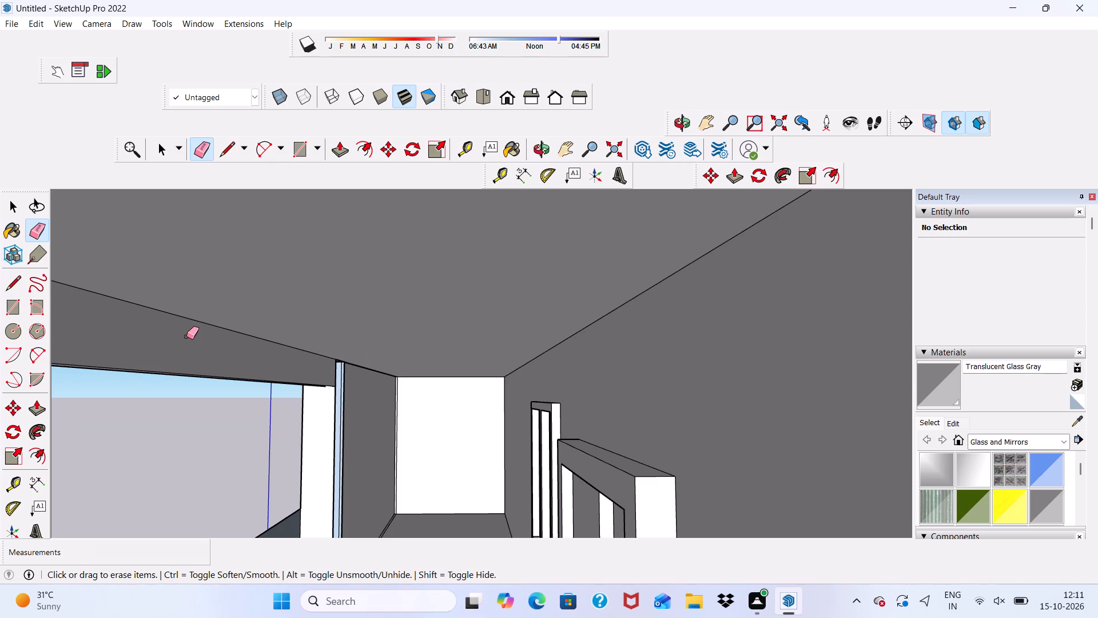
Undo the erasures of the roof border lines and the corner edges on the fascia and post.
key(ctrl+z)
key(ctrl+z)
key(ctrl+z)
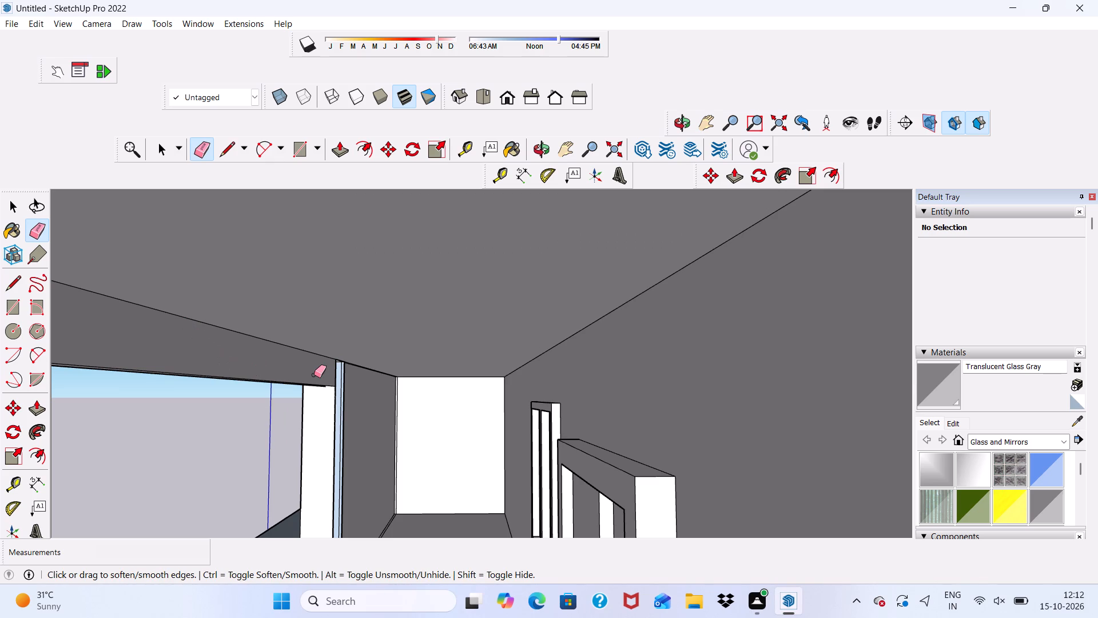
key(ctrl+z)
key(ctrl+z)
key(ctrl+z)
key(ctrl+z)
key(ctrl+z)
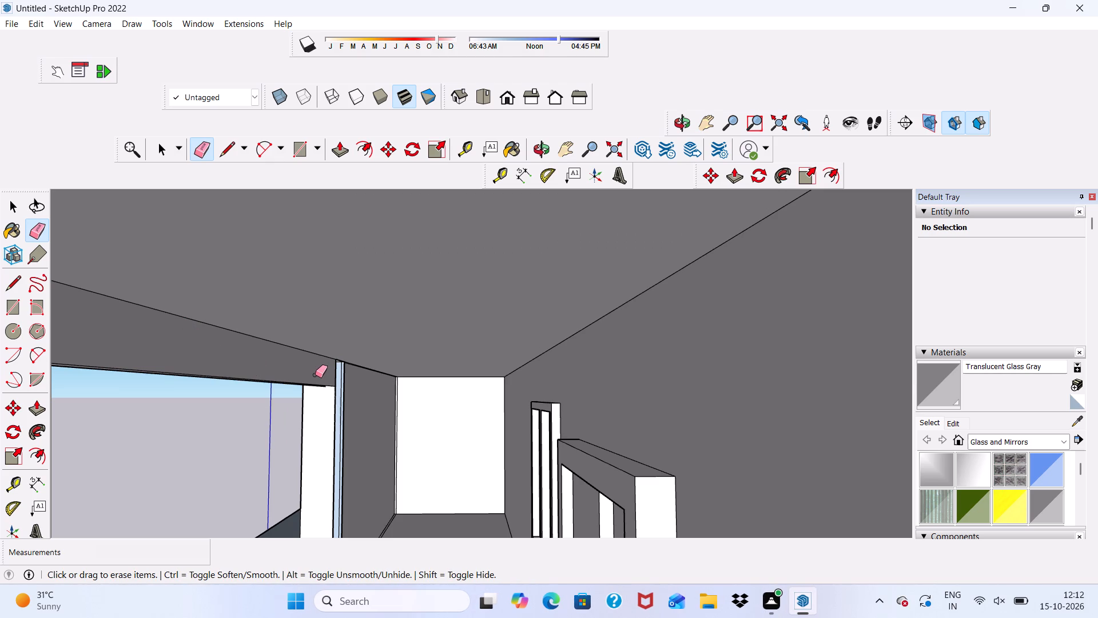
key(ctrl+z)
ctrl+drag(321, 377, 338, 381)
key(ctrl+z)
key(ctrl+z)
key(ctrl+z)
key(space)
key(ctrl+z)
Undo further back through the top-floor balcony's railing panel and inside window edits.
scroll(316, 351, down, 3)
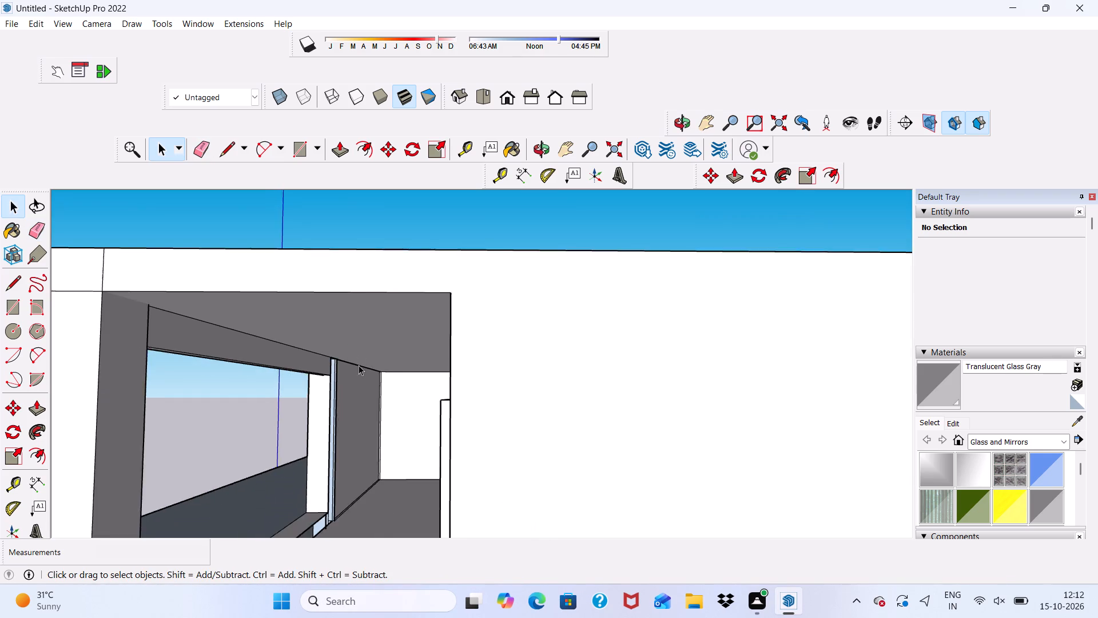
scroll(359, 365, down, 8)
middle_drag(380, 374, 354, 391)
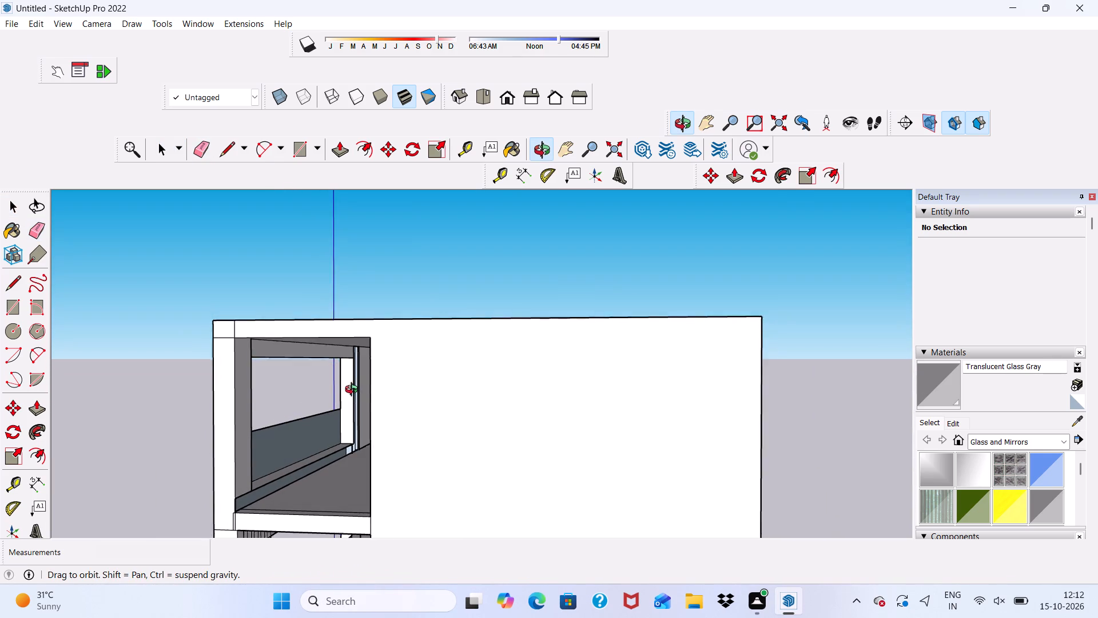
middle_drag(354, 391, 353, 394)
key(ctrl+z)
key(ctrl+z)
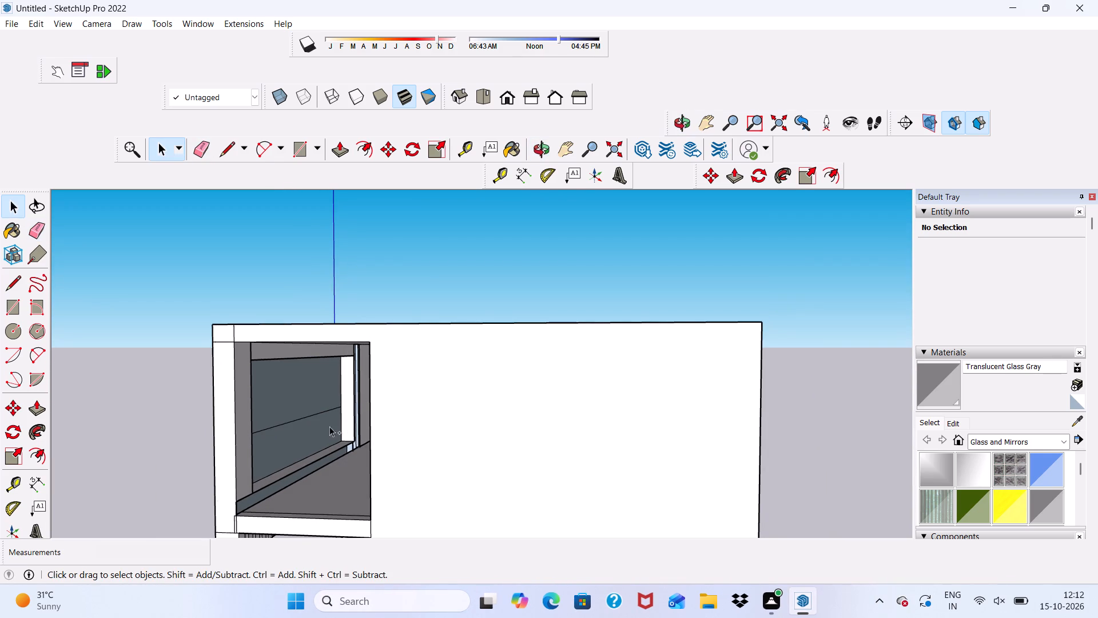
key(ctrl+z)
key(ctrl+z)
key(ctrl+z)
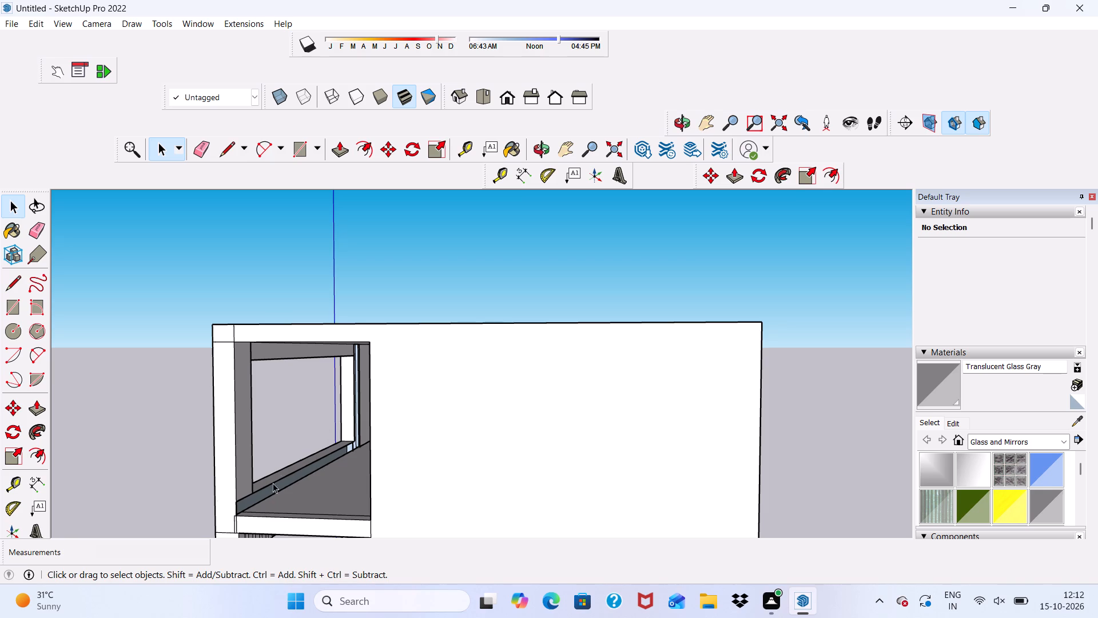
scroll(259, 498, up, 6)
key(ctrl+z)
key(z)
key(ctrl+z)
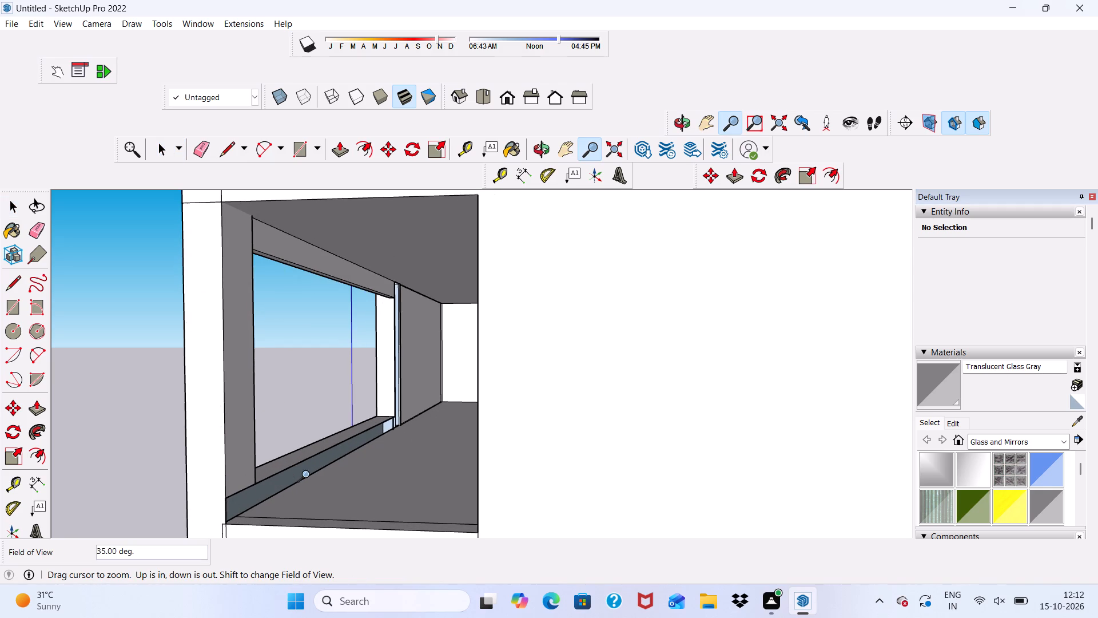
scroll(308, 474, up, 3)
key(z)
key(ctrl+z)
Push/Pull the dark strip face along the foot of the top-floor balcony's front opening by 1' 2".
ctrl+scroll(319, 470, up, 6)
key(space)
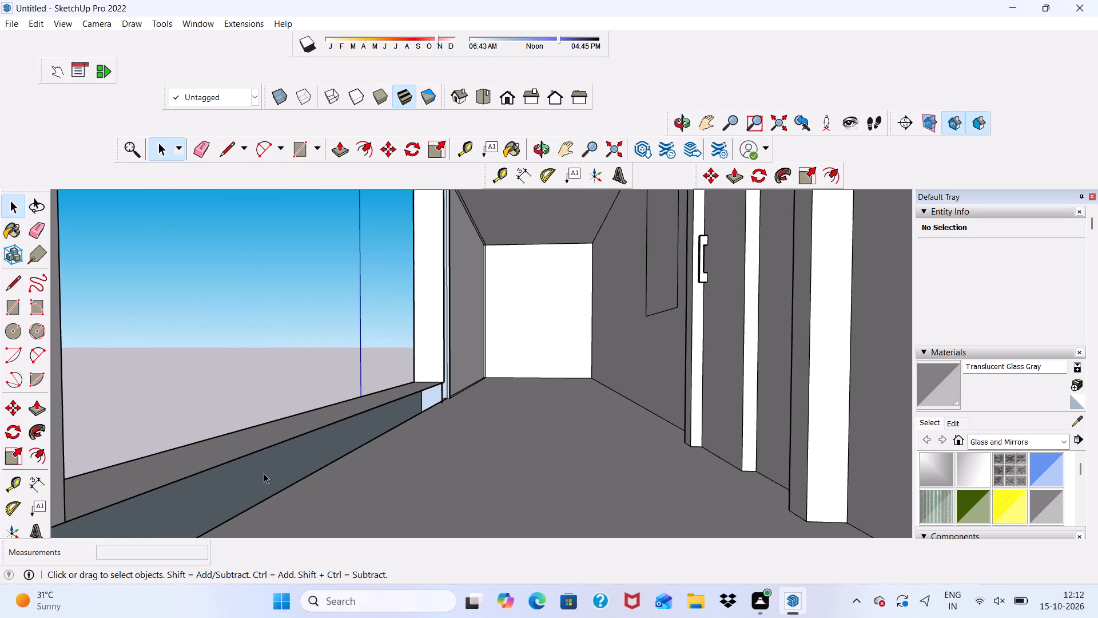
click(264, 473)
click(336, 151)
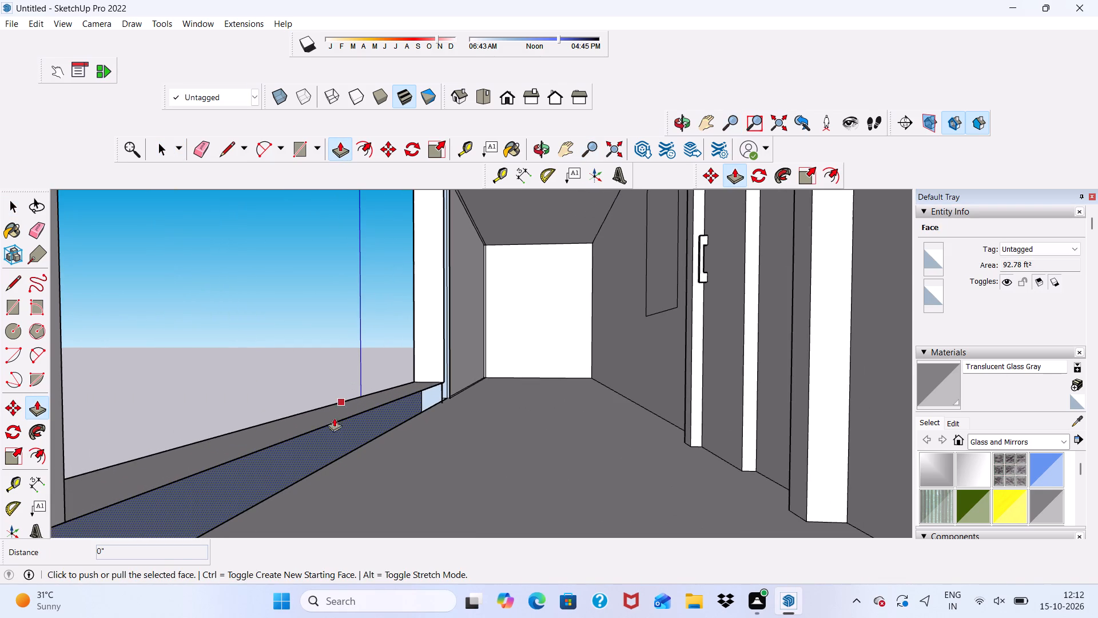
click(324, 441)
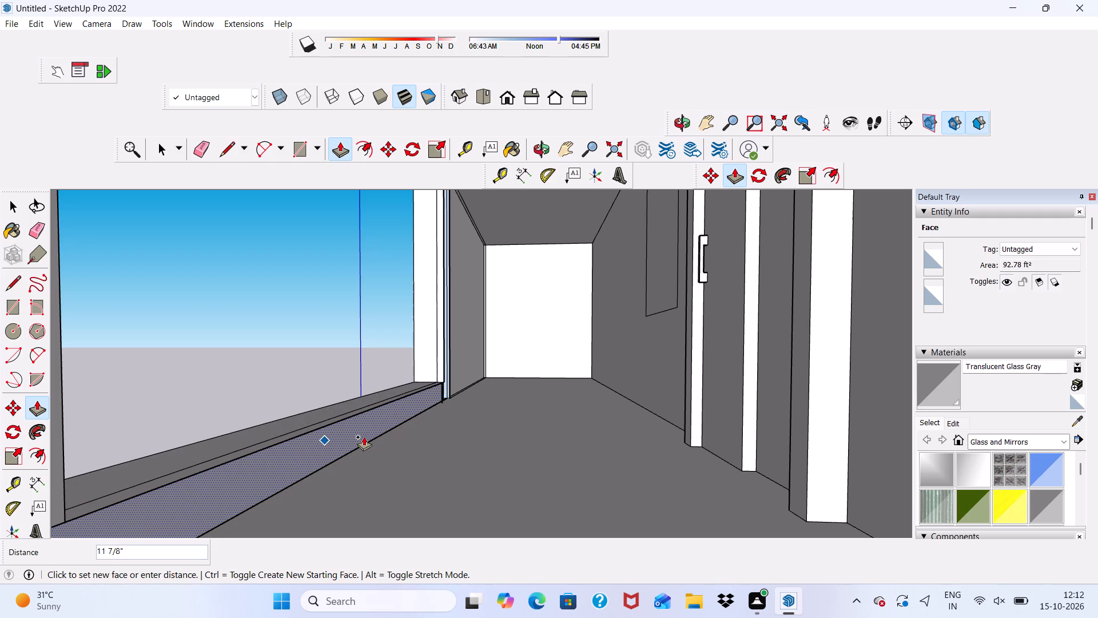
click(371, 423)
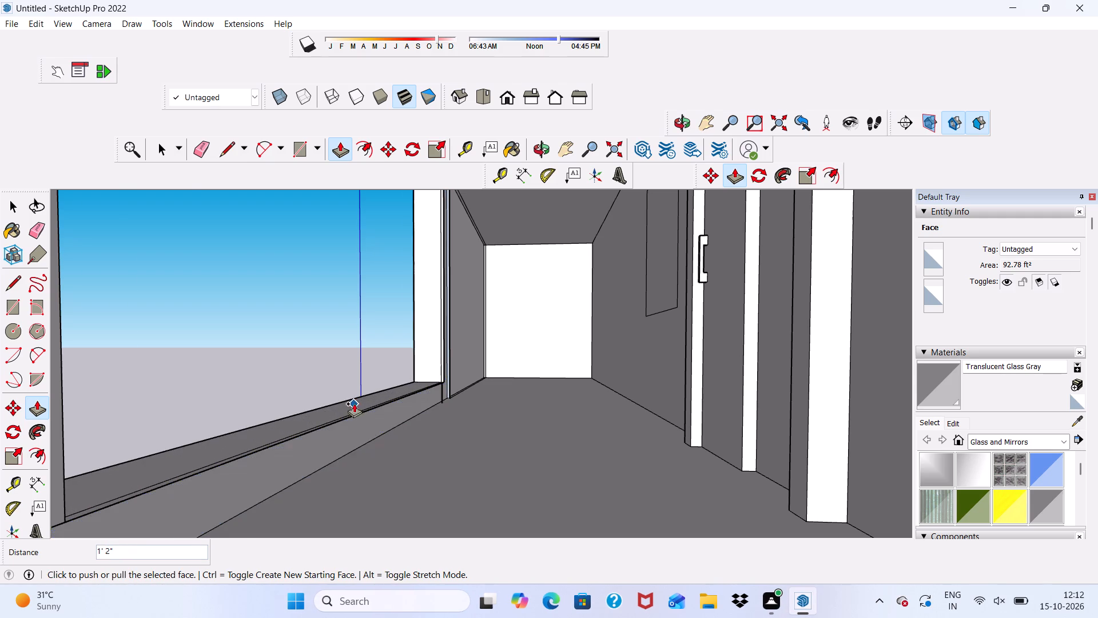
Push/Pull the narrow vertical strip face beside the top-floor balcony's front opening, at the window end, by about 1' 6 3/16".
scroll(354, 403, down, 4)
middle_drag(389, 447, 381, 438)
scroll(453, 274, up, 17)
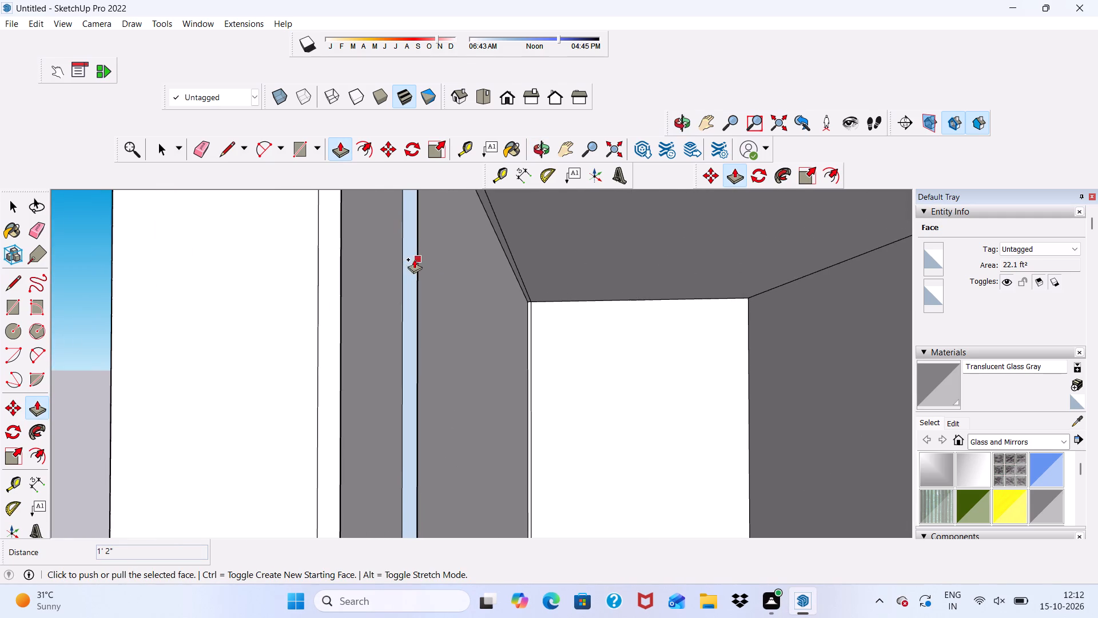
key(space)
click(413, 262)
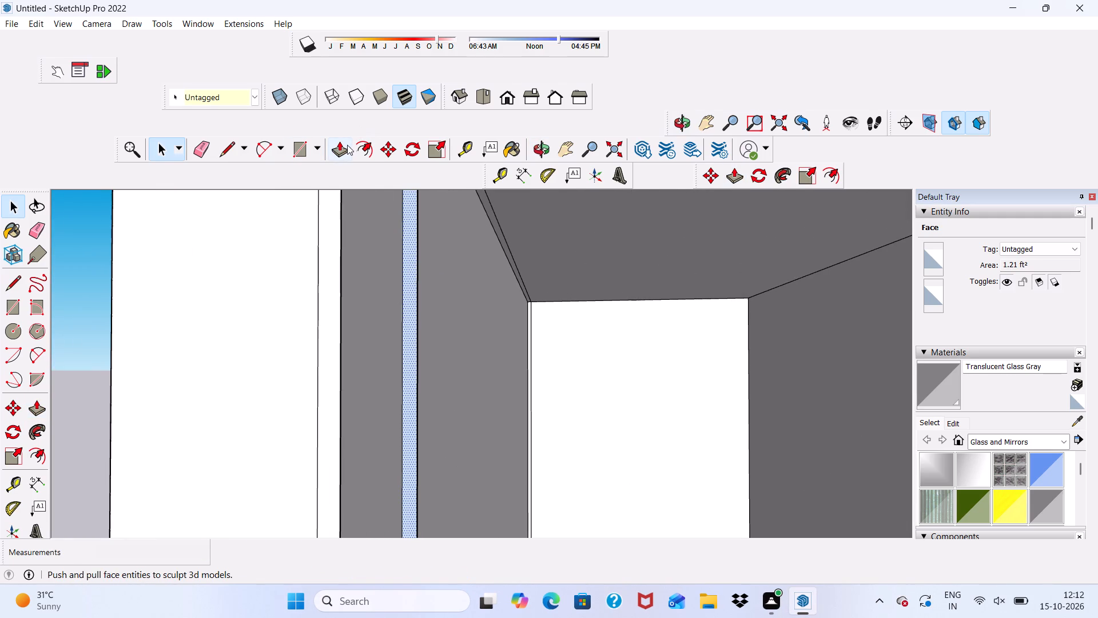
click(340, 153)
click(414, 292)
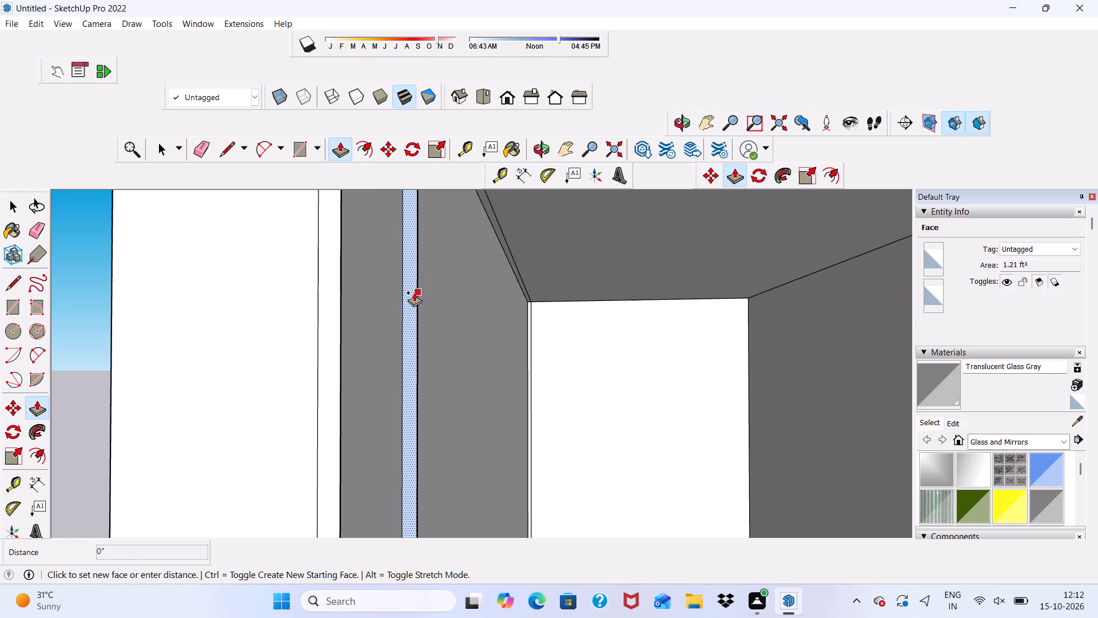
click(340, 243)
scroll(376, 258, down, 4)
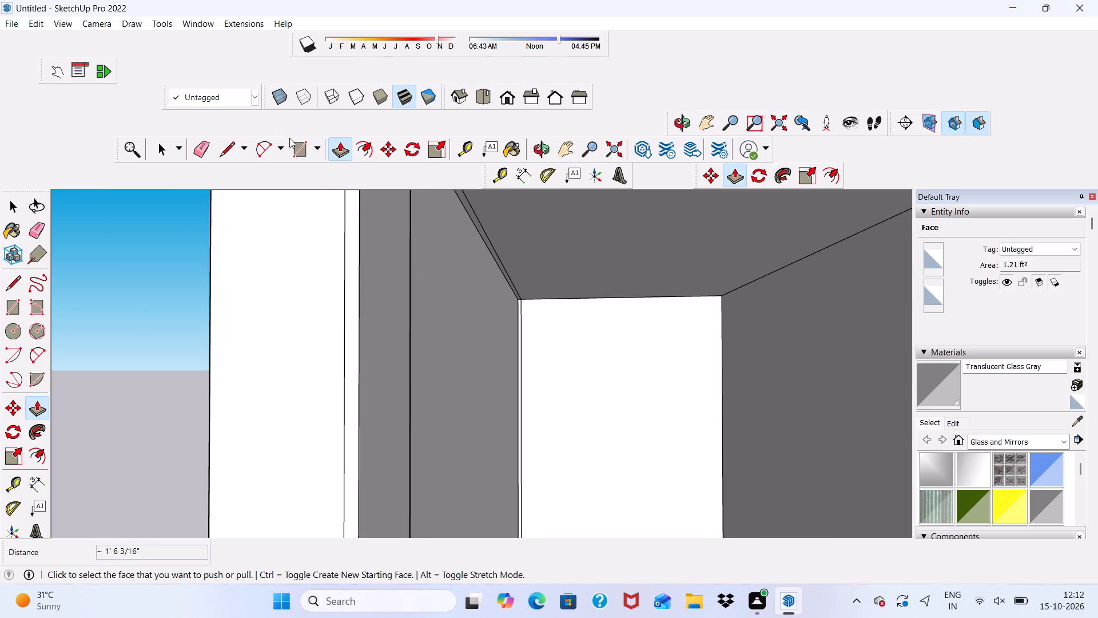
Erase the leftover vertical edge on the window-end post's inner face, try erasing the neighbouring corner edge, and undo that last erasure.
click(207, 144)
scroll(387, 216, up, 2)
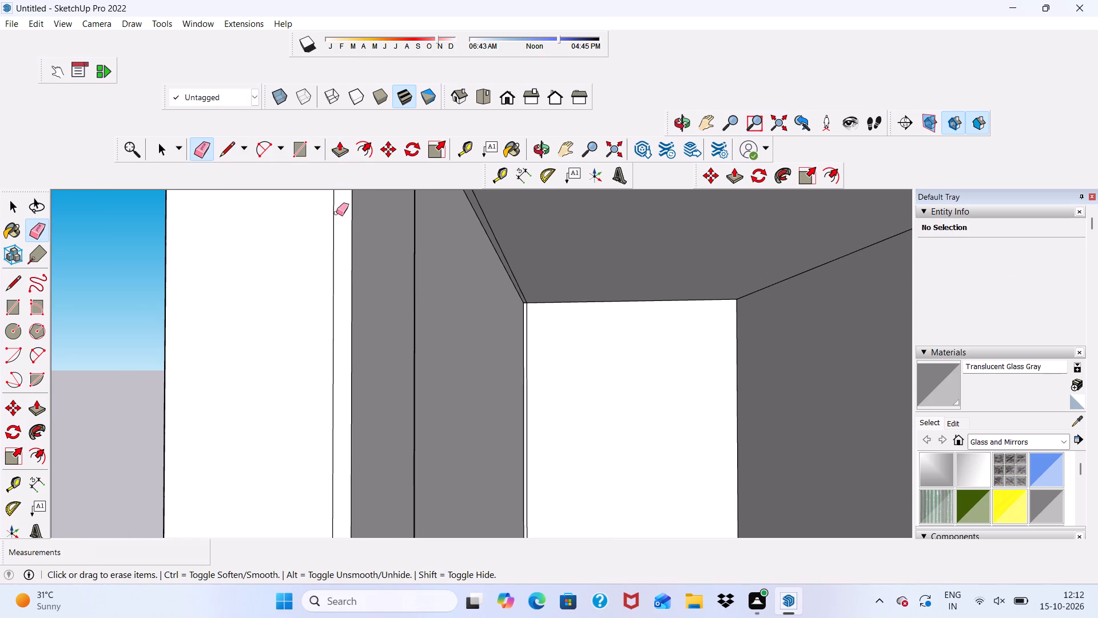
click(333, 215)
drag(403, 240, 421, 249)
scroll(396, 236, down, 2)
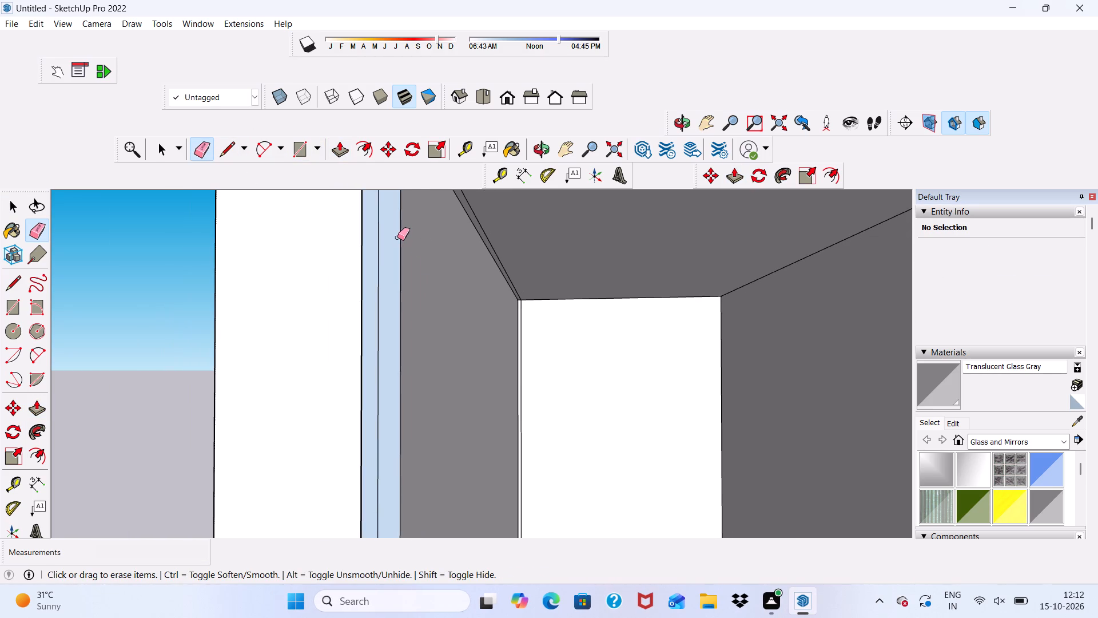
key(ctrl+z)
Erase the vertical line on the inner face of the post at the top-floor balcony's open end.
scroll(399, 240, down, 5)
scroll(305, 274, down, 13)
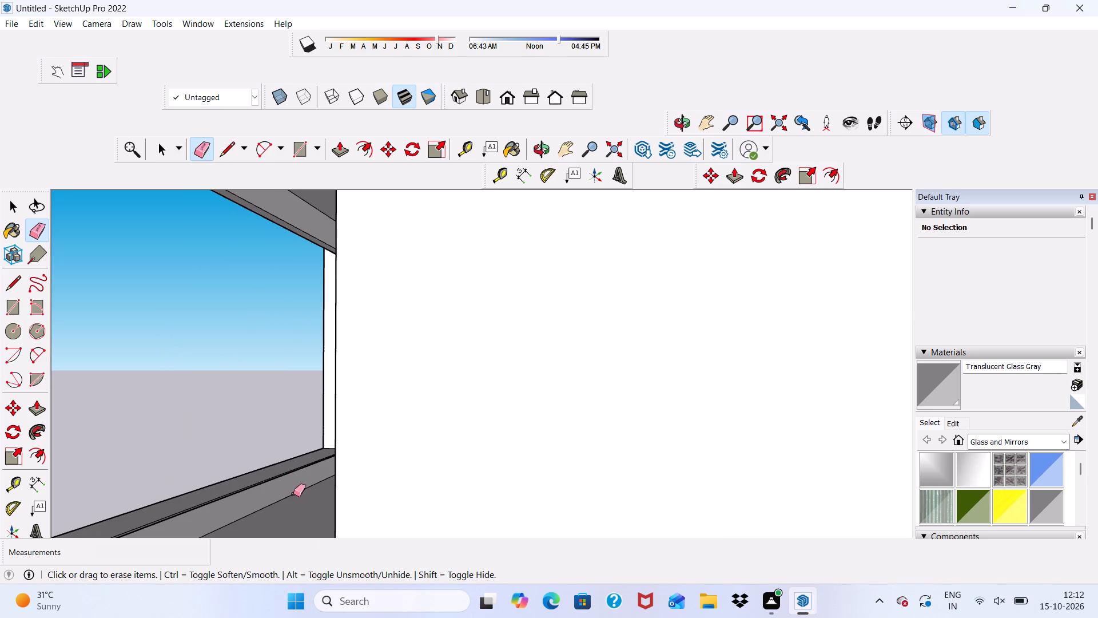
middle_drag(289, 490, 457, 451)
scroll(320, 426, down, 2)
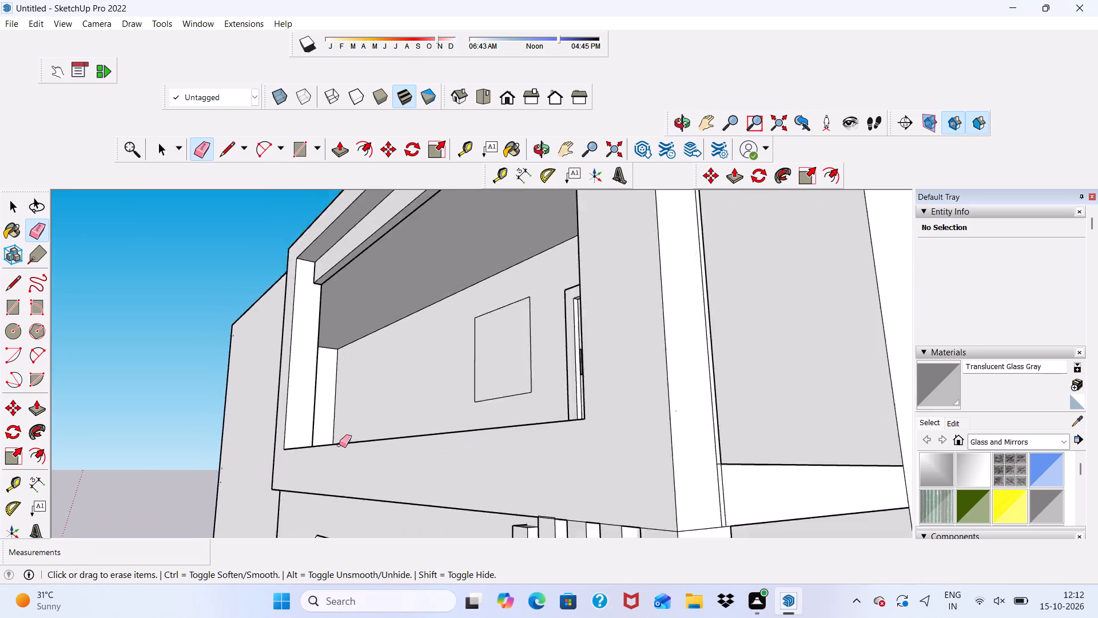
scroll(339, 445, down, 2)
middle_drag(357, 459, 690, 521)
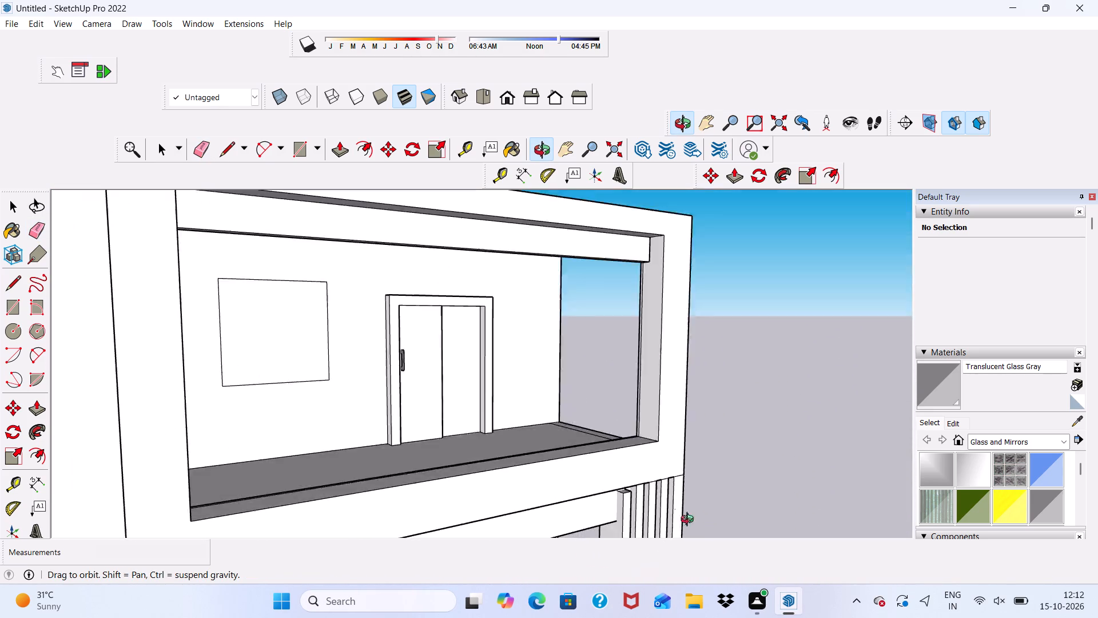
middle_drag(690, 521, 706, 491)
scroll(677, 431, up, 11)
click(726, 369)
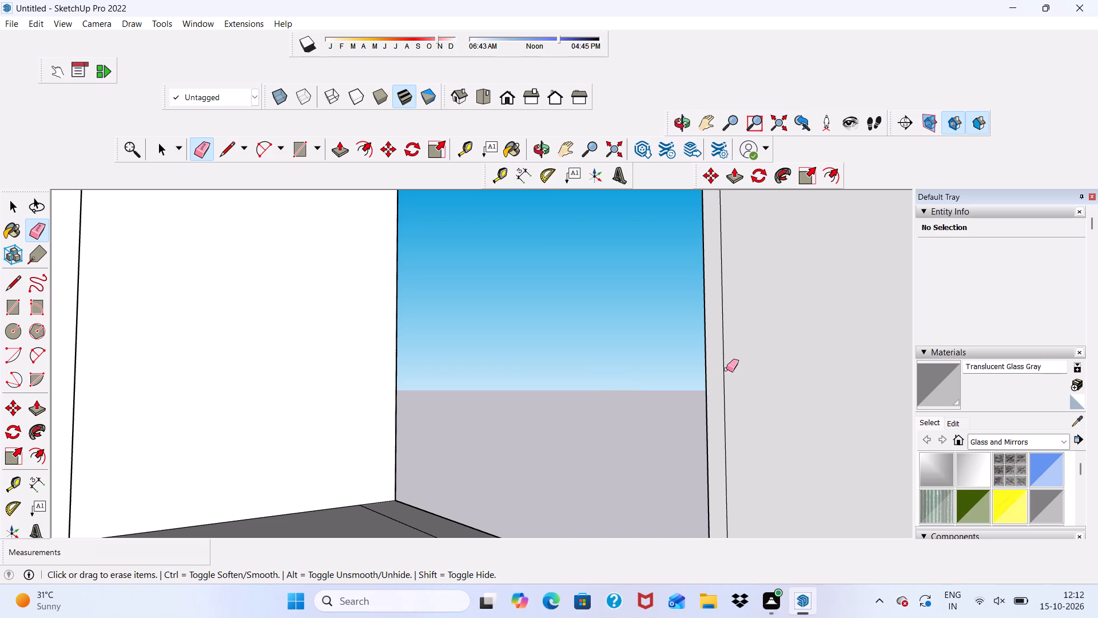
drag(726, 369, 721, 372)
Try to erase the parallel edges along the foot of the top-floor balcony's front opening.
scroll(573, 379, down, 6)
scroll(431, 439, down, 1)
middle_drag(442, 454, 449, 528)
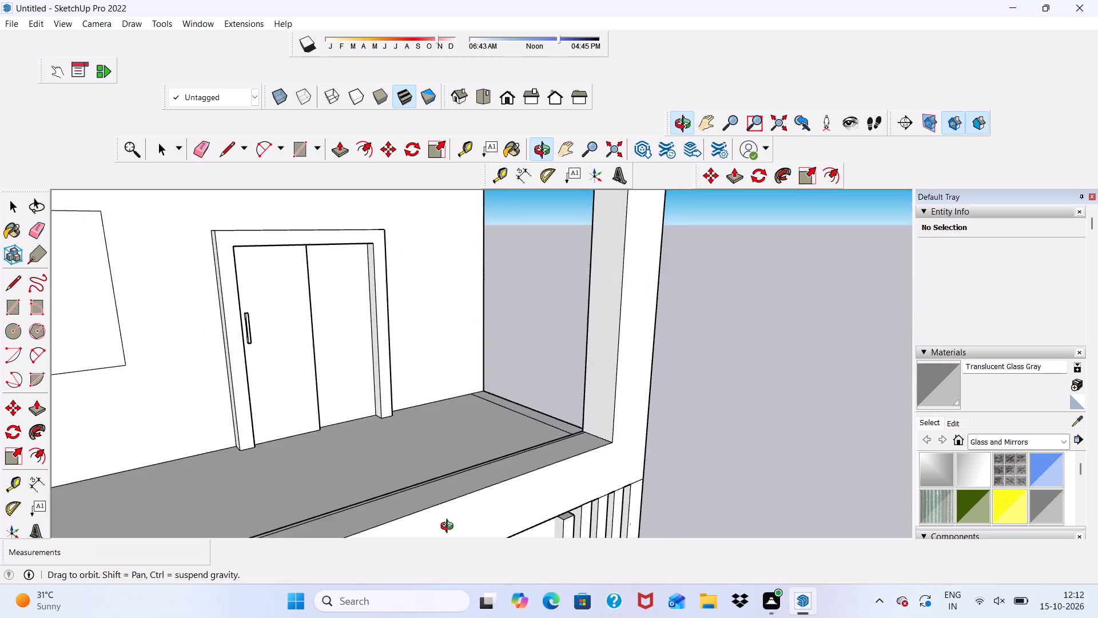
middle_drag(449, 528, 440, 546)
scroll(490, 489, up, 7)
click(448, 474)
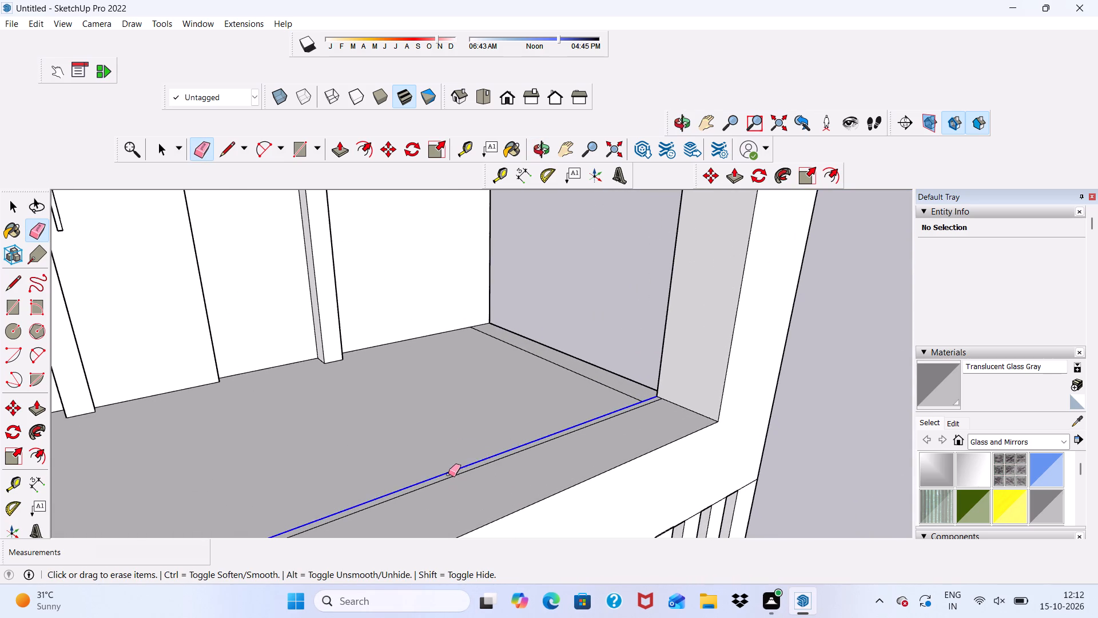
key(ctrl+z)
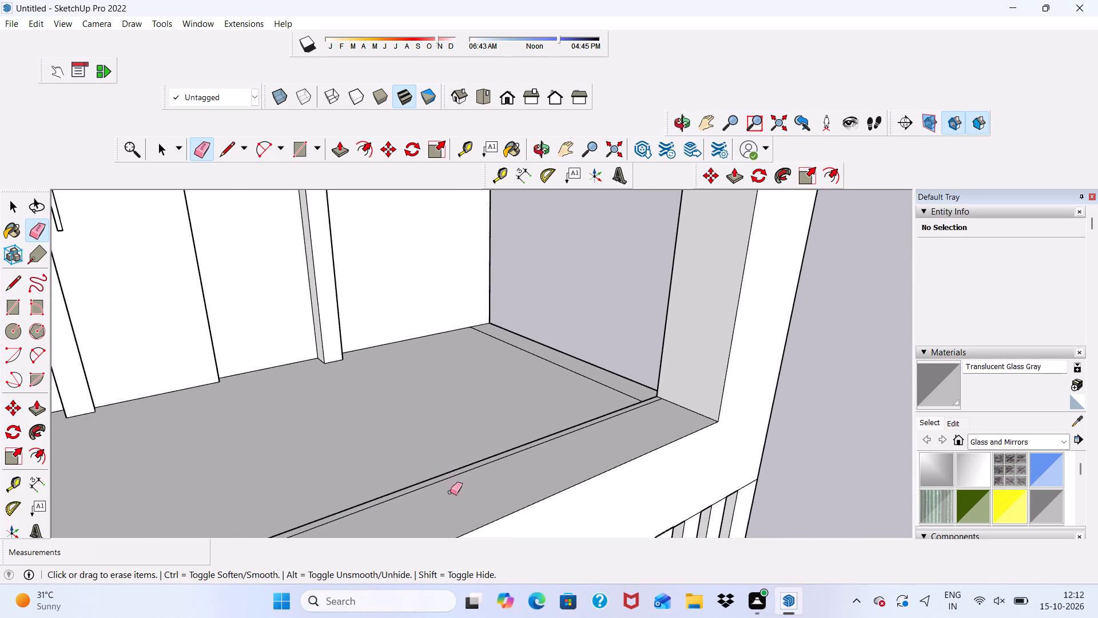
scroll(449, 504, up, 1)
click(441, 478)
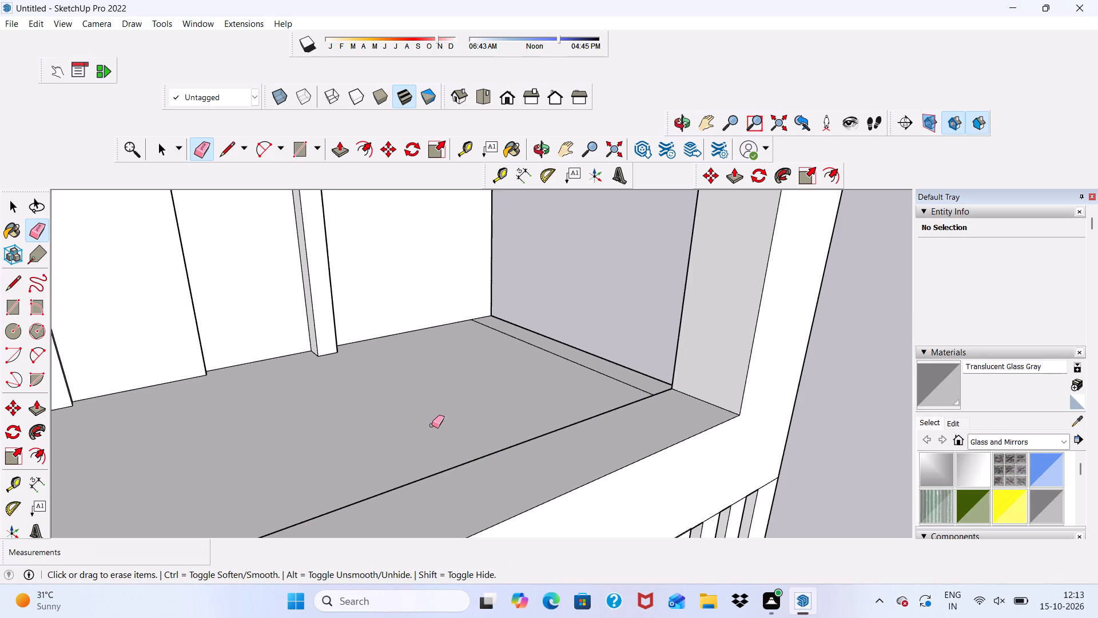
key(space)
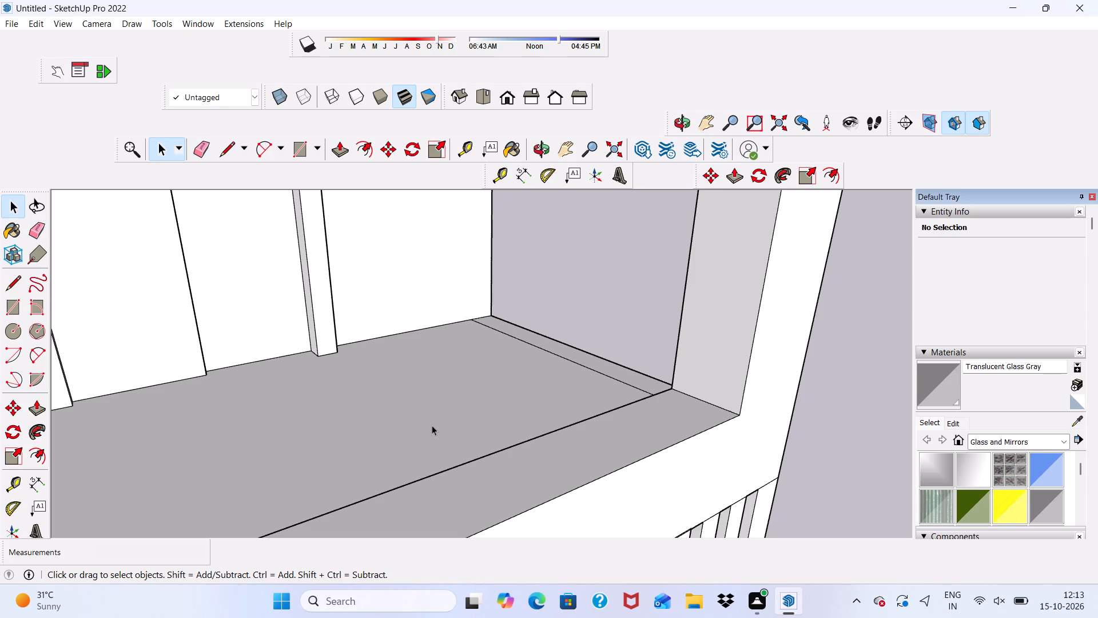
Examine the top-floor balcony from the front and open side, down to the inner foot of its front opening.
scroll(423, 455, down, 14)
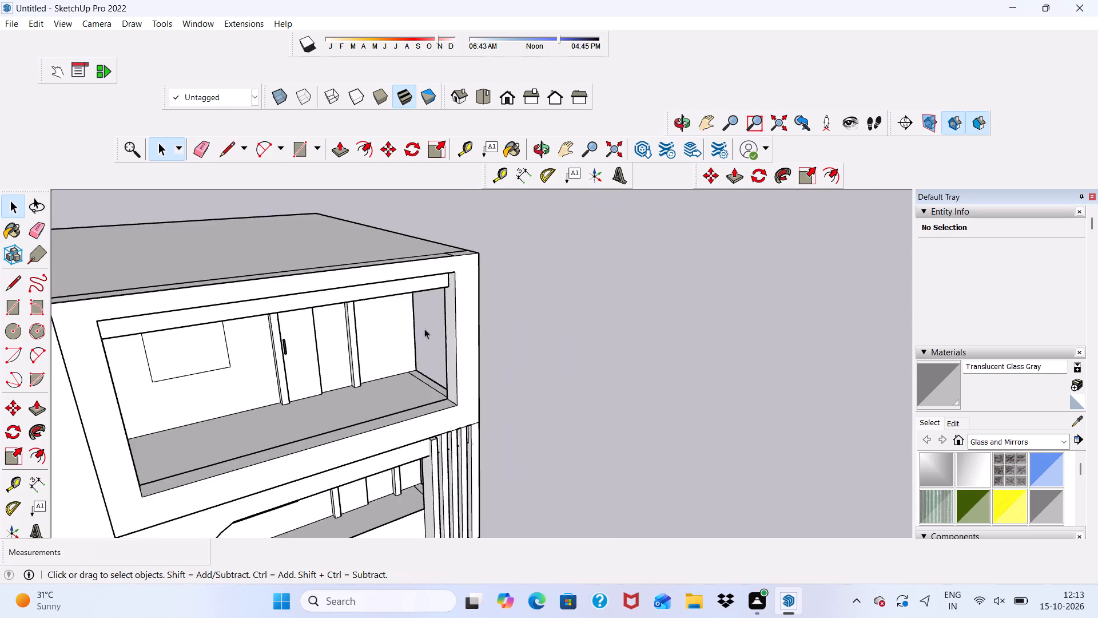
scroll(424, 328, down, 3)
middle_drag(437, 374, 71, 374)
scroll(80, 380, up, 2)
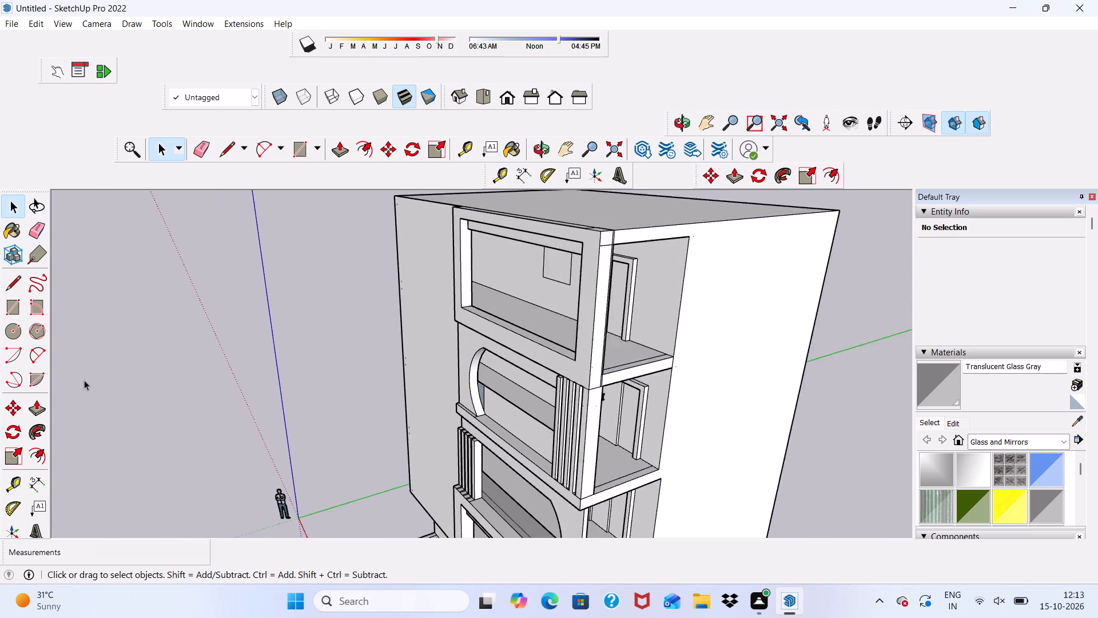
scroll(84, 380, up, 2)
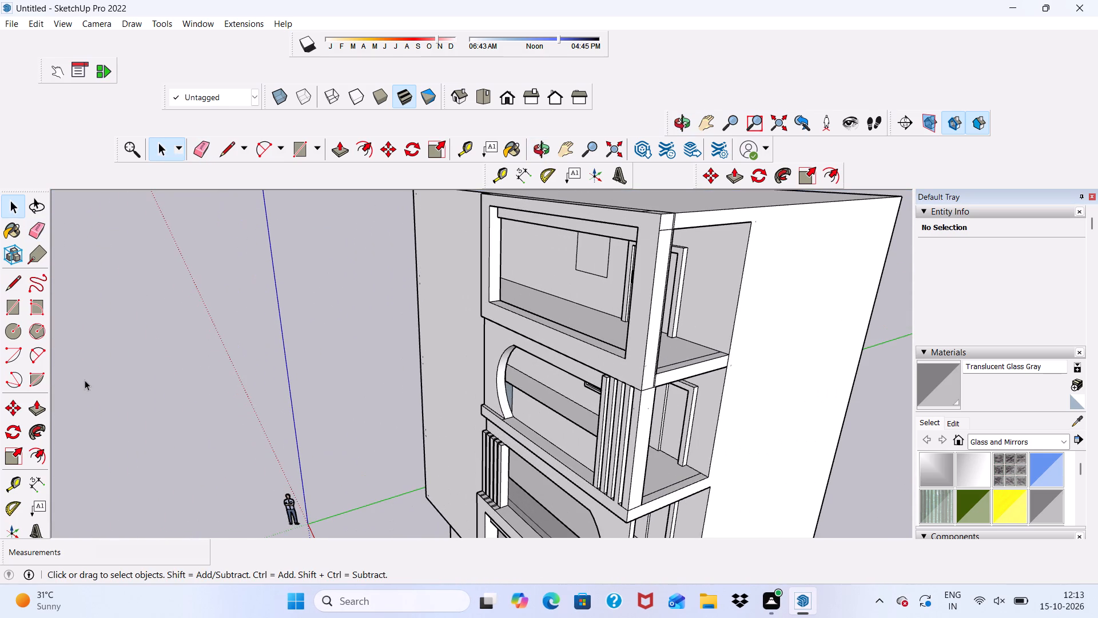
scroll(259, 482, down, 3)
scroll(613, 285, down, 1)
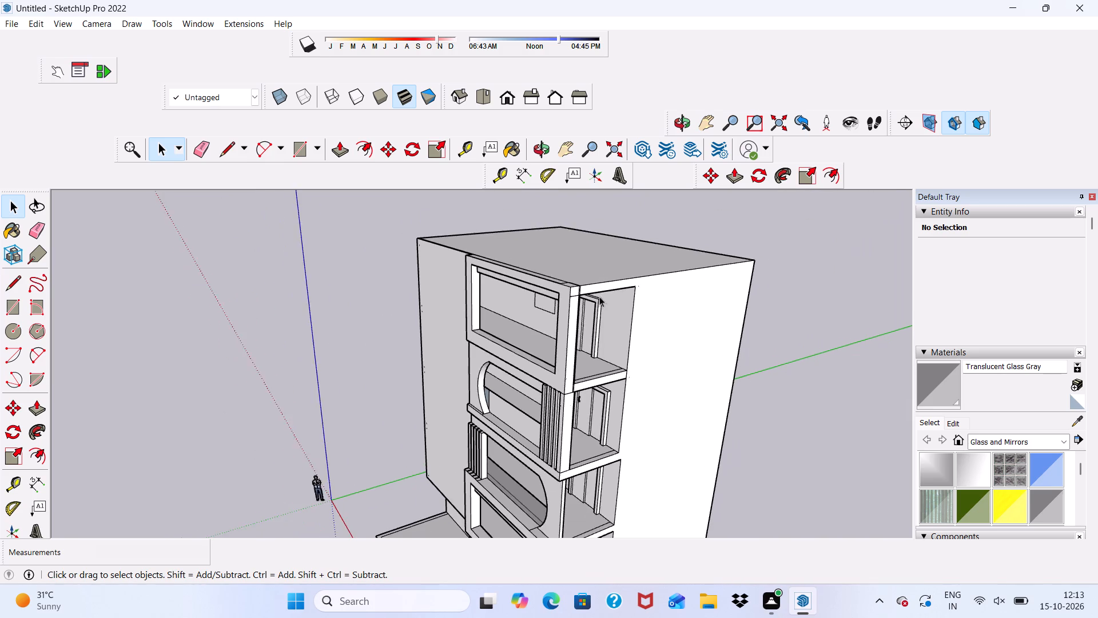
scroll(599, 296, down, 1)
middle_drag(599, 296, 357, 298)
scroll(387, 374, up, 6)
scroll(472, 359, up, 6)
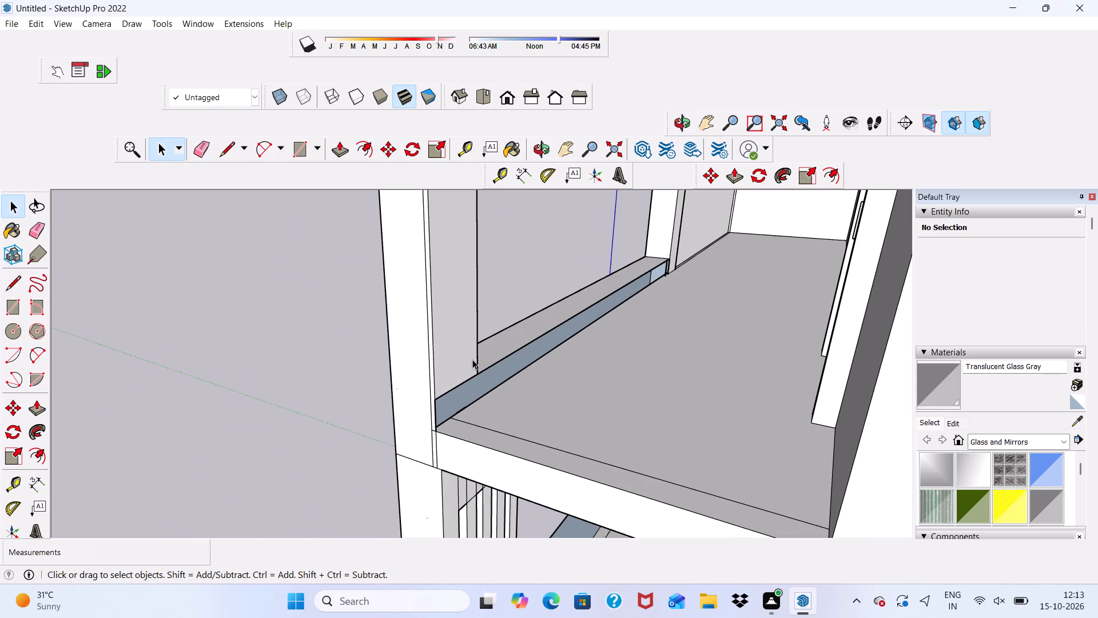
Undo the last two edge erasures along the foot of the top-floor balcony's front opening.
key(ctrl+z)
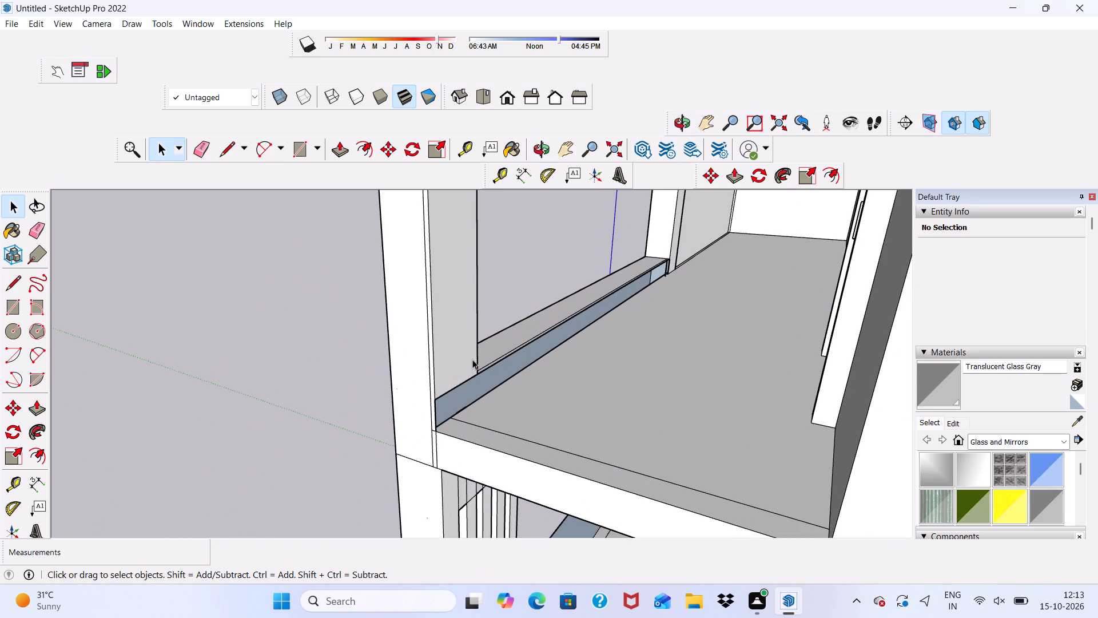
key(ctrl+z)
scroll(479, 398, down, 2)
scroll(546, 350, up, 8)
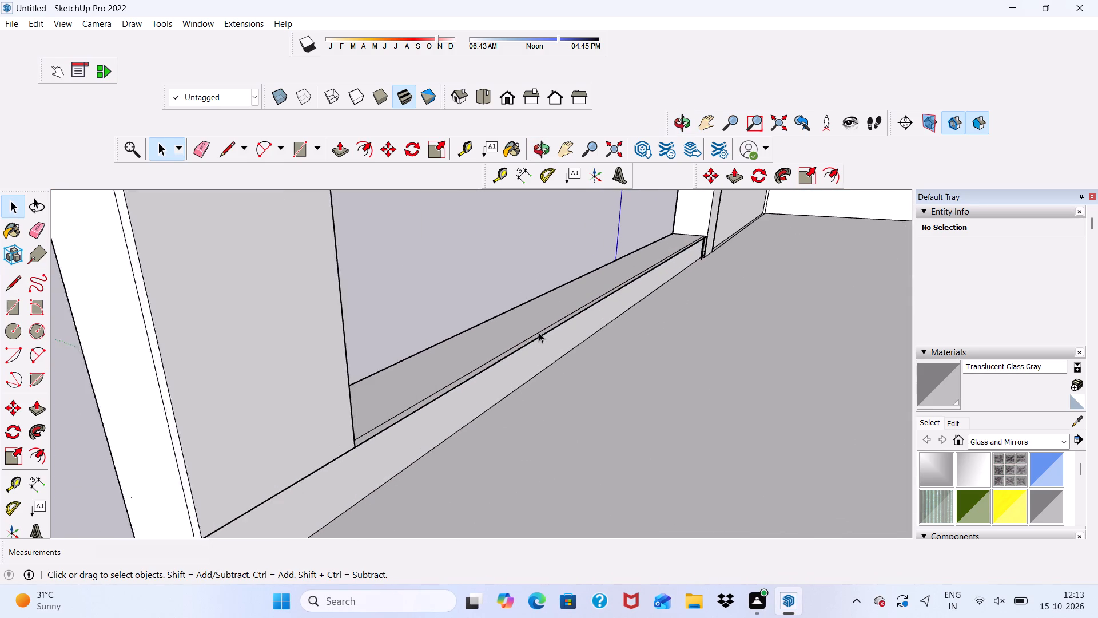
Erase the extra parallel edge along the inner side of the top-floor balcony's front sill, undoing any erasure that removes its face.
scroll(539, 332, up, 1)
drag(196, 152, 209, 168)
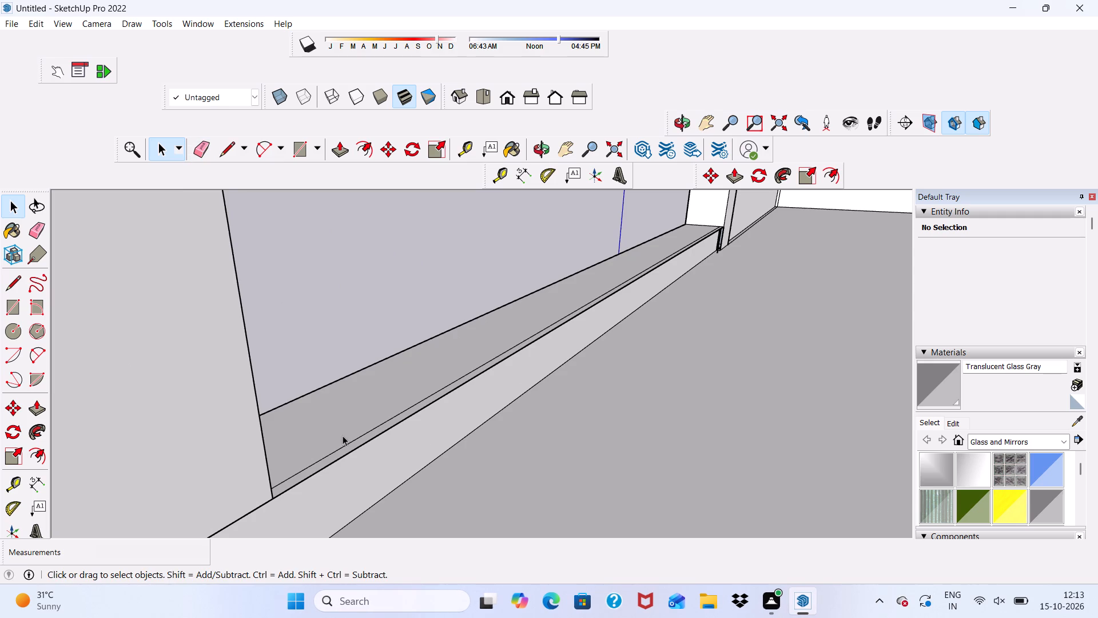
click(193, 150)
scroll(318, 473, up, 3)
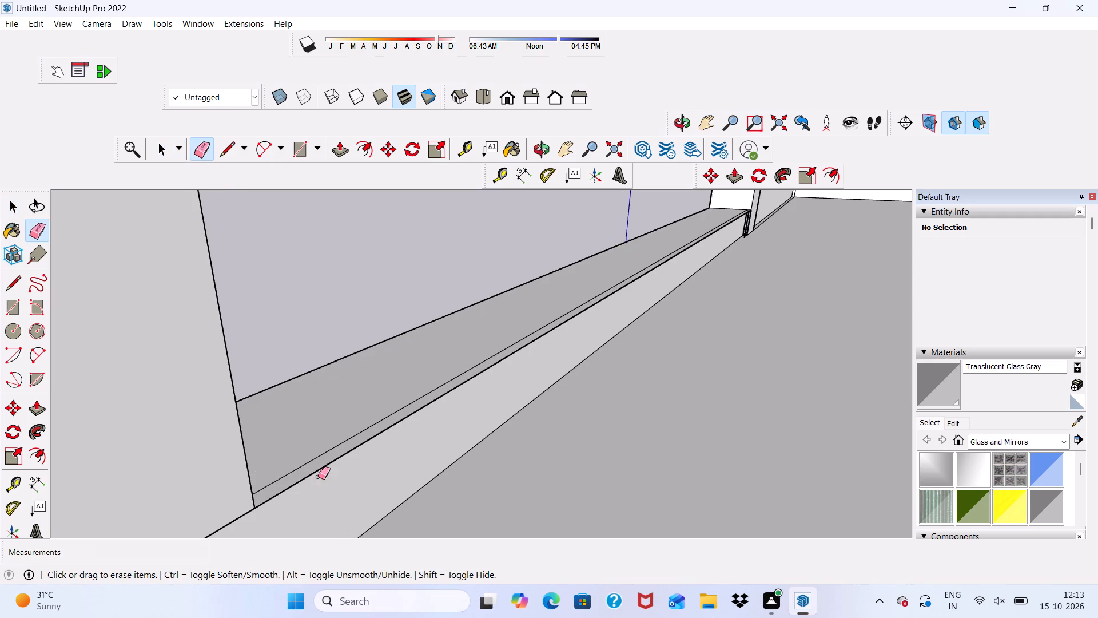
click(317, 456)
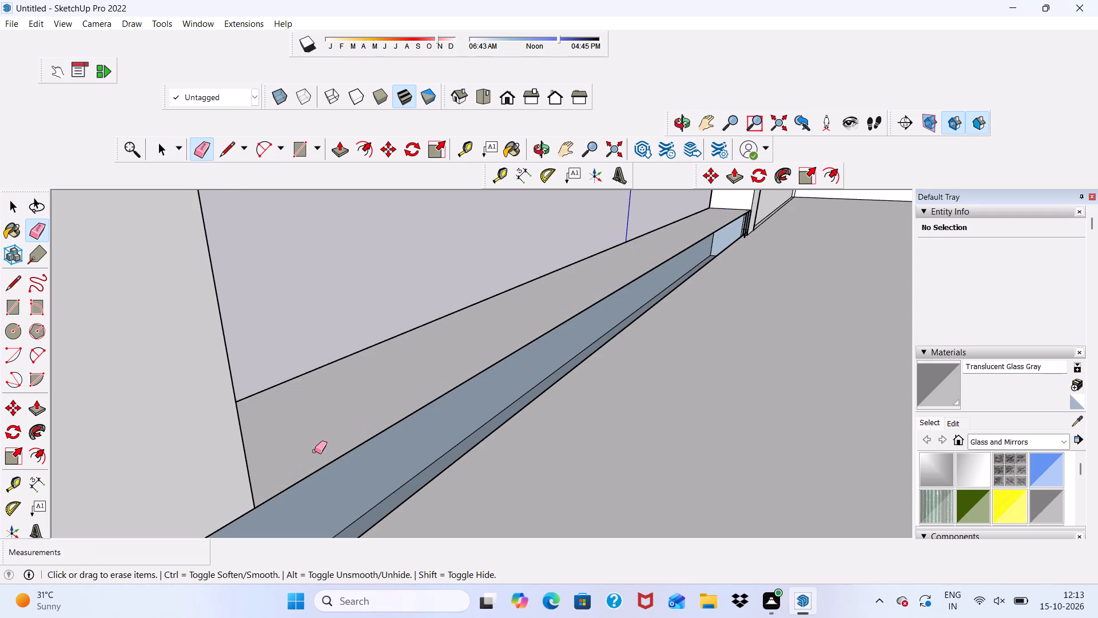
key(ctrl+z)
scroll(331, 464, up, 4)
click(332, 464)
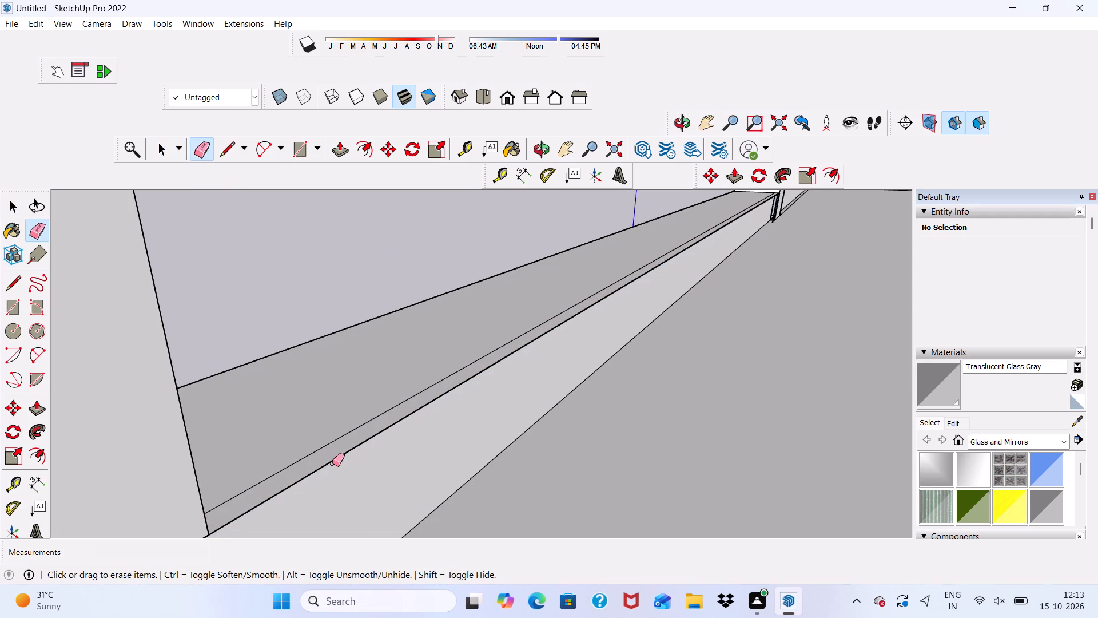
click(335, 461)
scroll(335, 468, down, 5)
scroll(295, 437, down, 7)
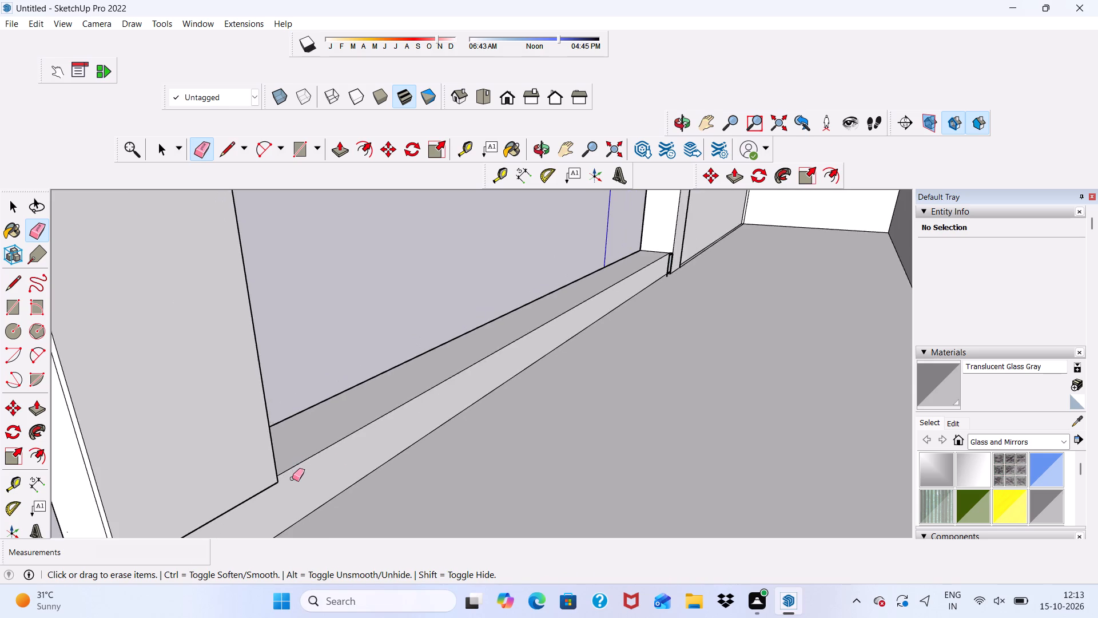
Erase the stray L-shaped edges on the inner sill face at the window-end corner of the top-floor balcony.
middle_drag(292, 478, 200, 484)
middle_drag(194, 434, 173, 405)
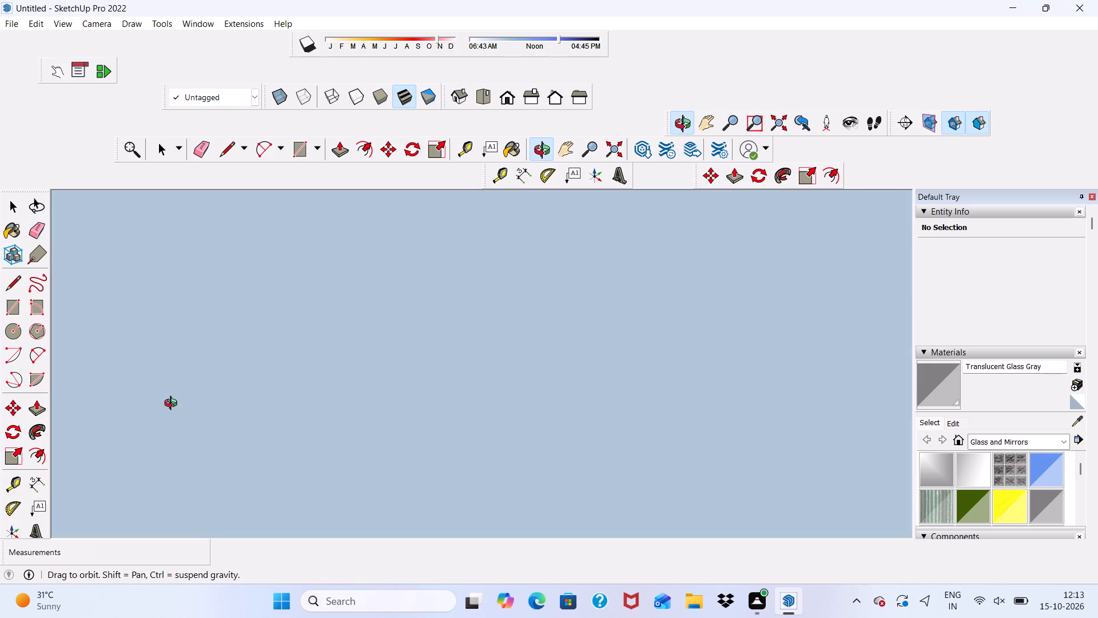
middle_drag(173, 405, 233, 446)
scroll(702, 246, up, 6)
key(space)
scroll(816, 266, up, 3)
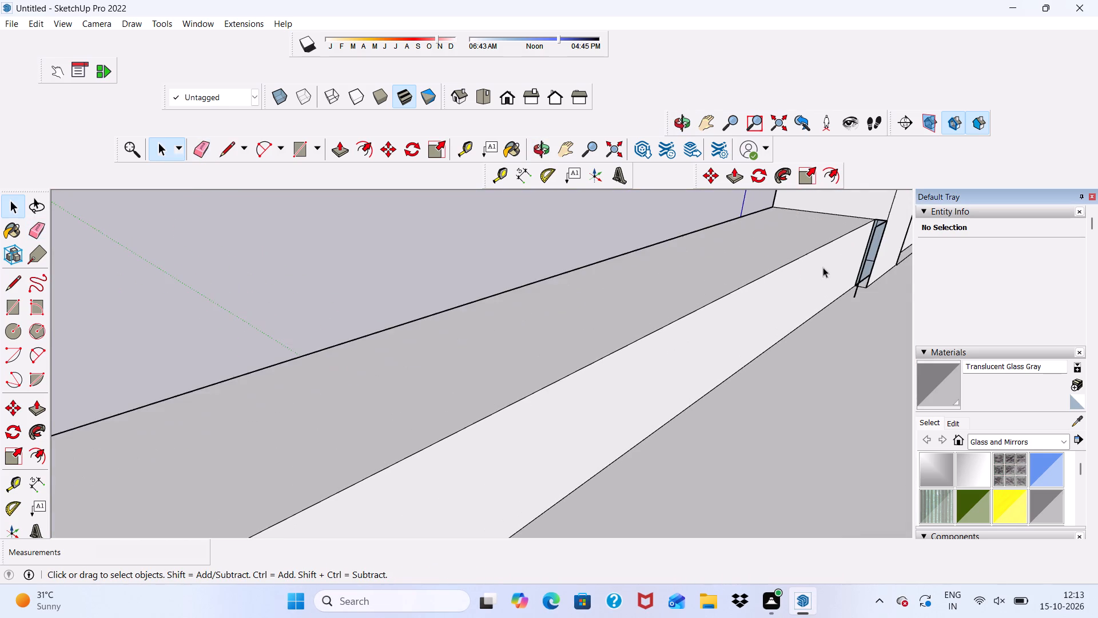
scroll(823, 267, up, 1)
scroll(866, 243, up, 9)
middle_drag(817, 243, 638, 256)
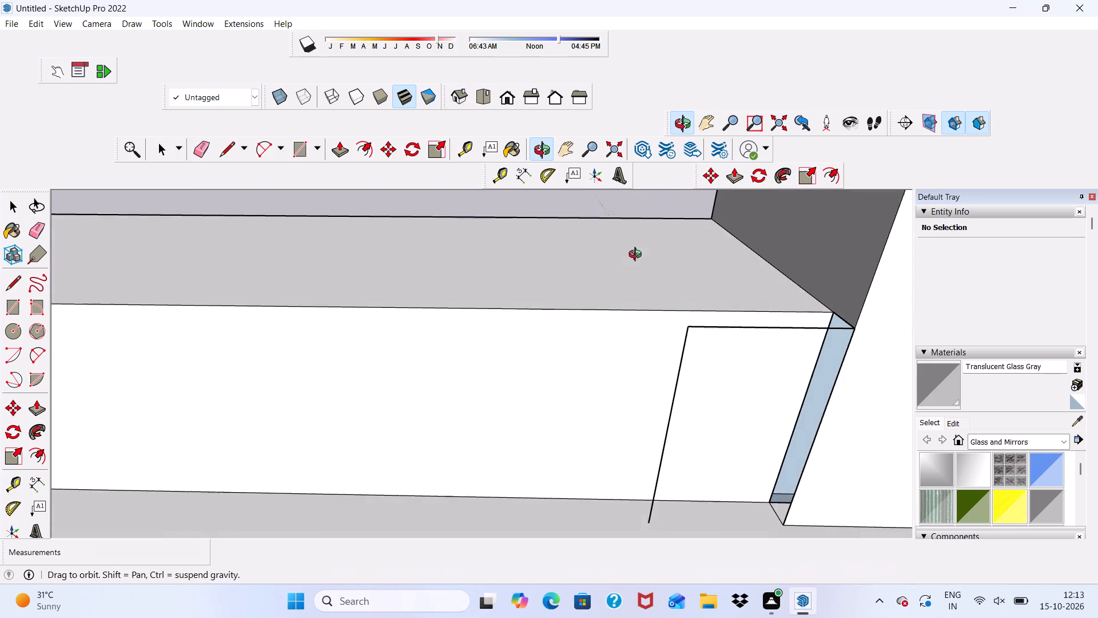
middle_drag(638, 256, 637, 254)
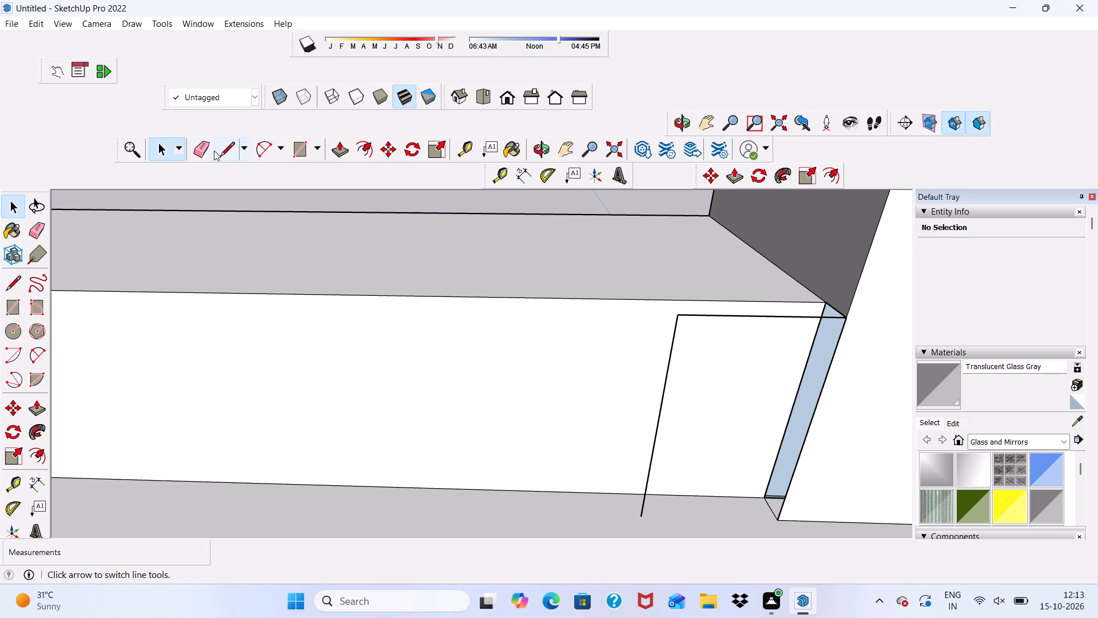
click(201, 150)
scroll(693, 353, up, 1)
drag(674, 346, 664, 348)
click(714, 310)
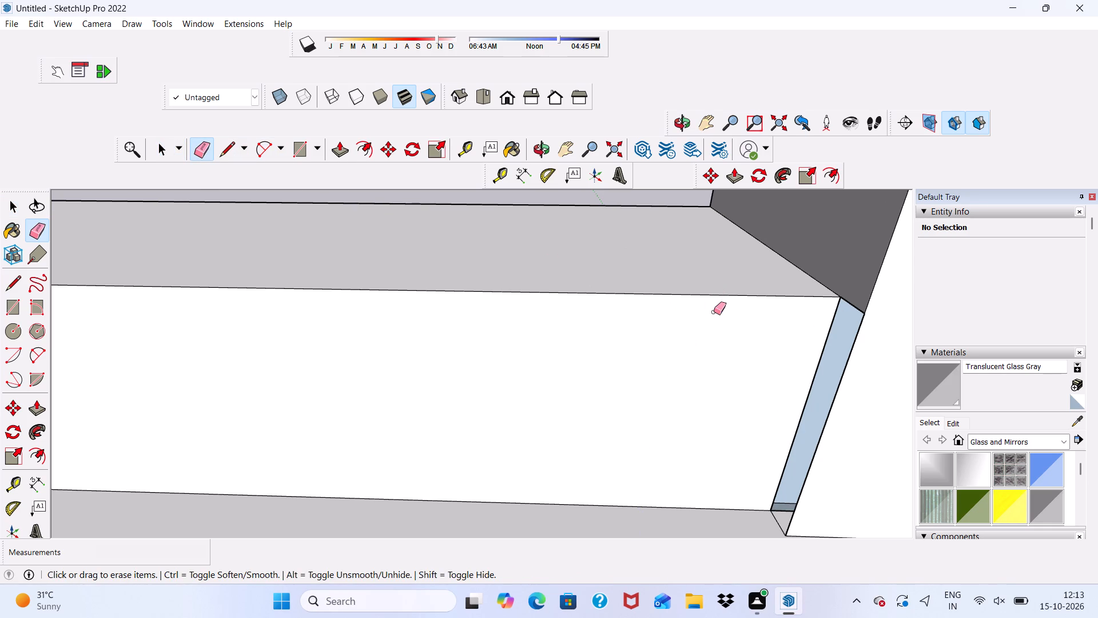
Push/pull the blue face exposed at the sill corner of the top-floor balcony by about 1 7/16".
key(space)
click(853, 344)
click(842, 336)
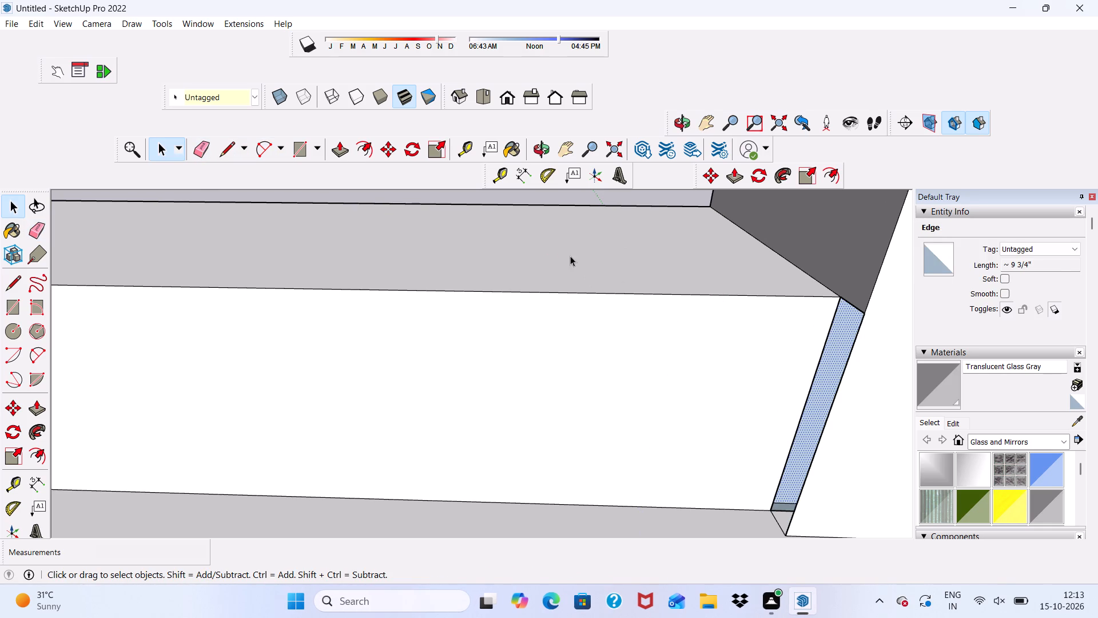
click(345, 142)
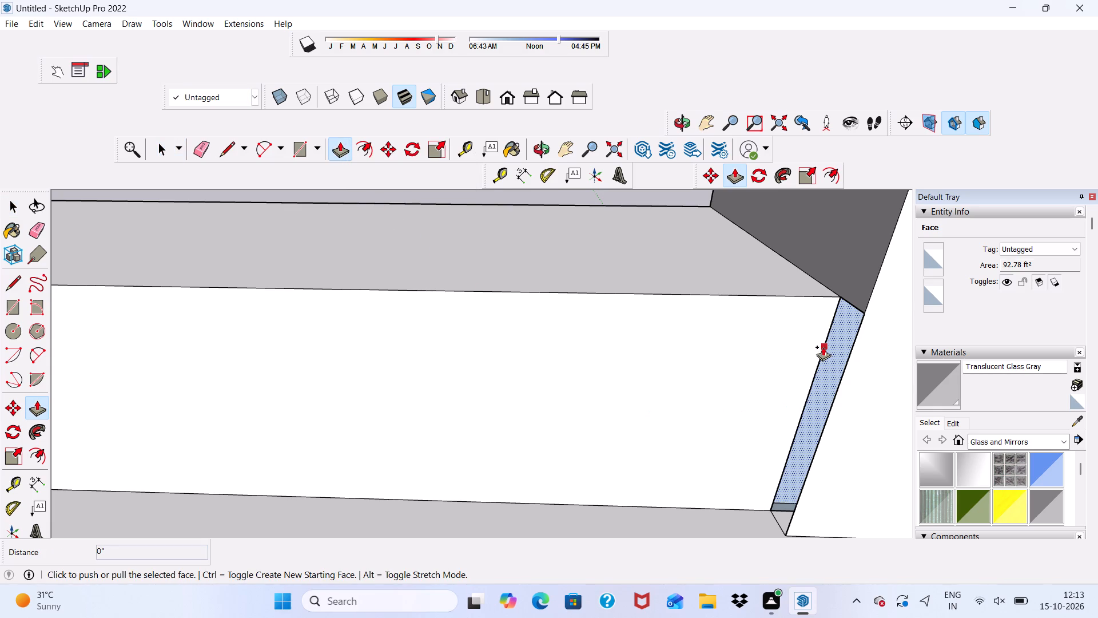
click(825, 346)
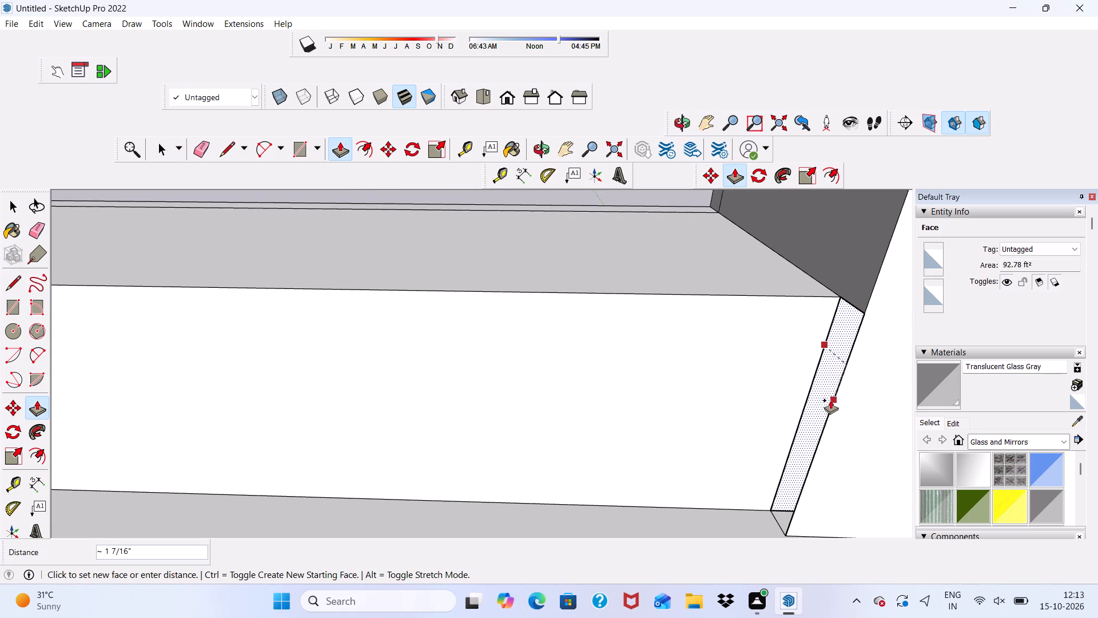
click(830, 409)
Push/pull the small white end face in the top-floor balcony's corner gap about 10 1/2" along the gap to its far end.
middle_drag(729, 359, 828, 462)
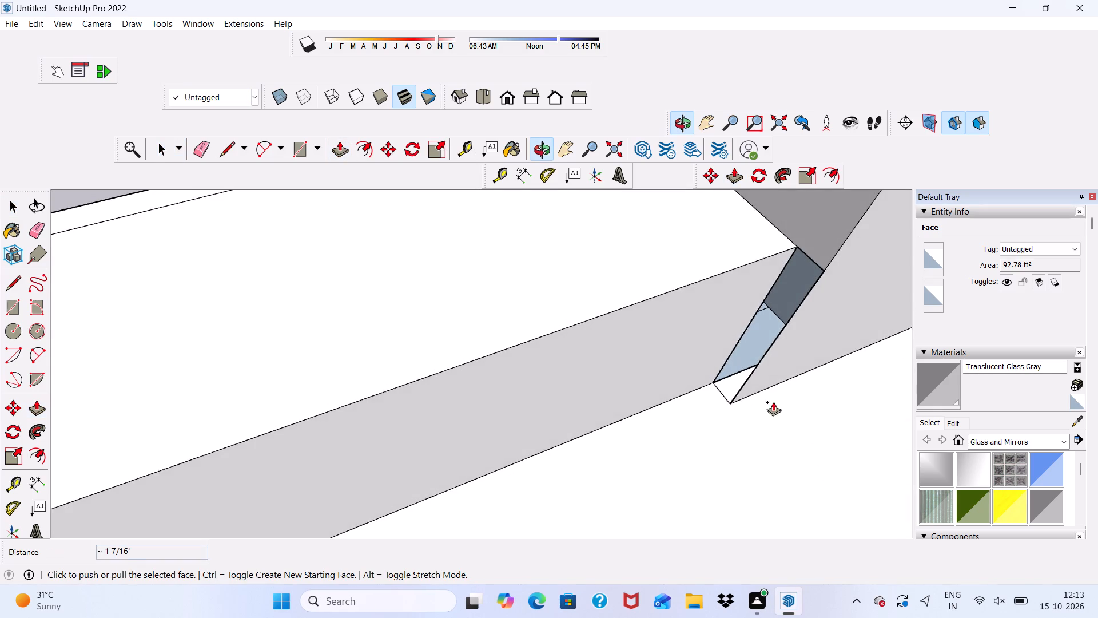
scroll(773, 376, up, 5)
key(space)
click(739, 340)
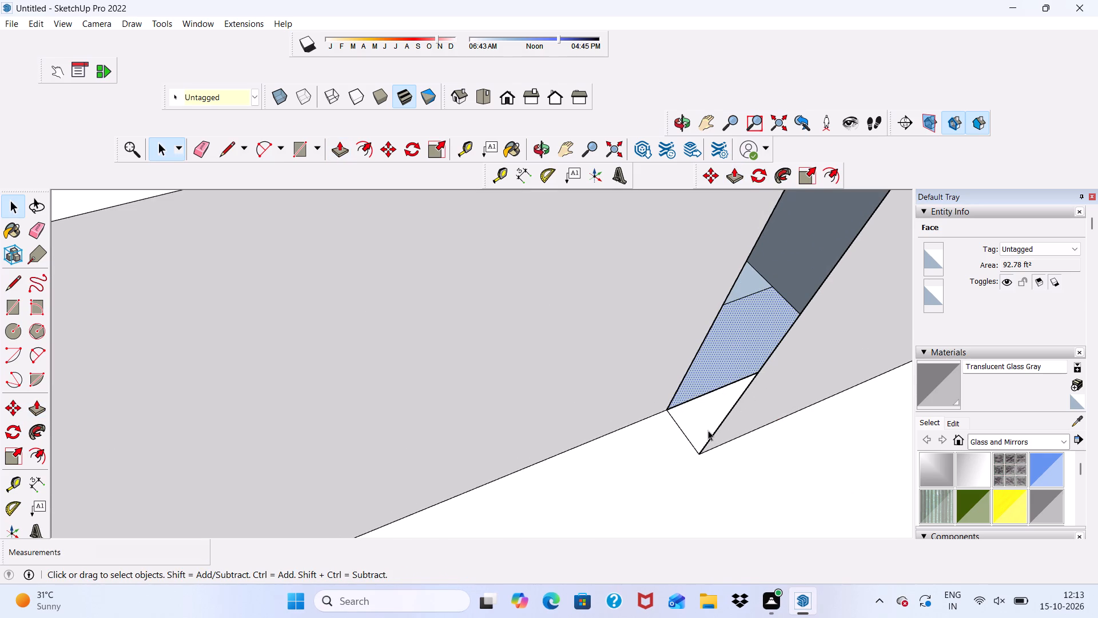
click(708, 426)
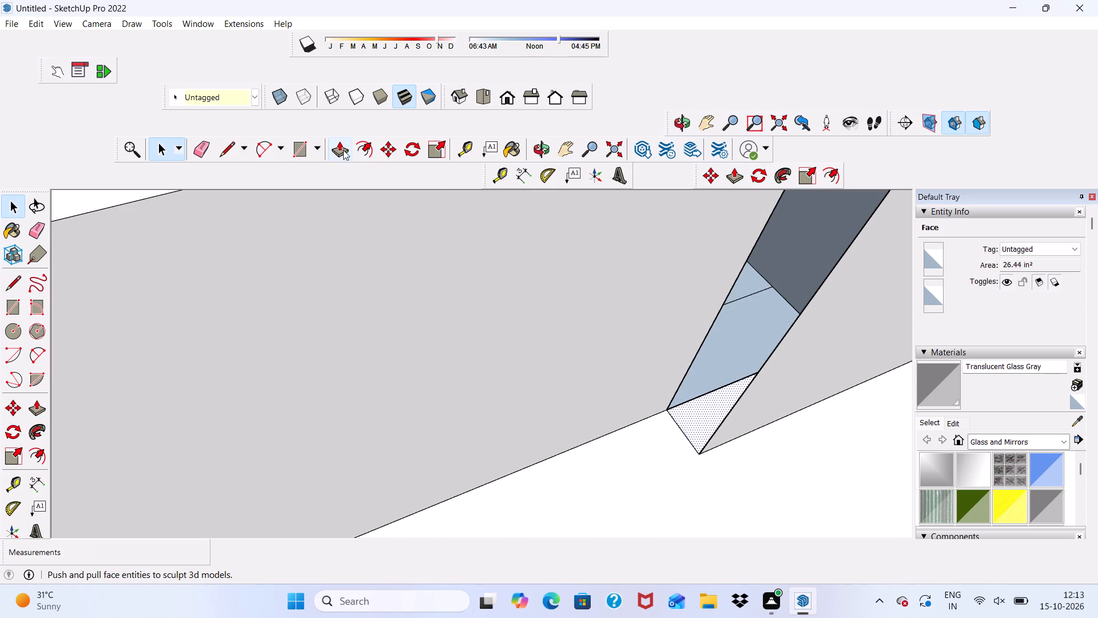
click(343, 150)
click(708, 410)
scroll(666, 274, down, 4)
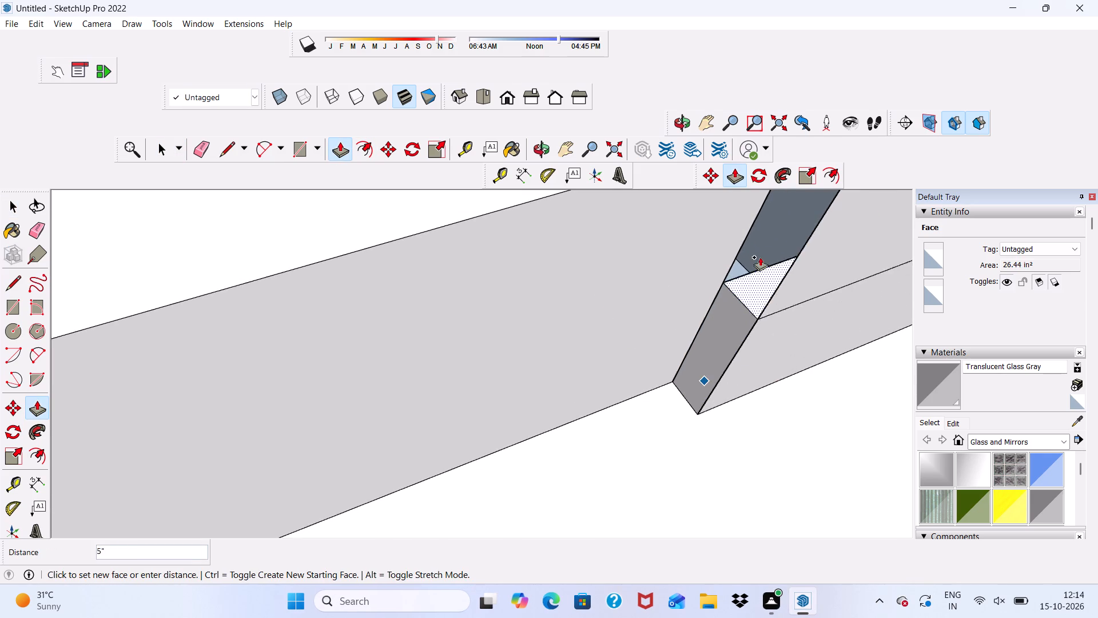
scroll(746, 237, down, 15)
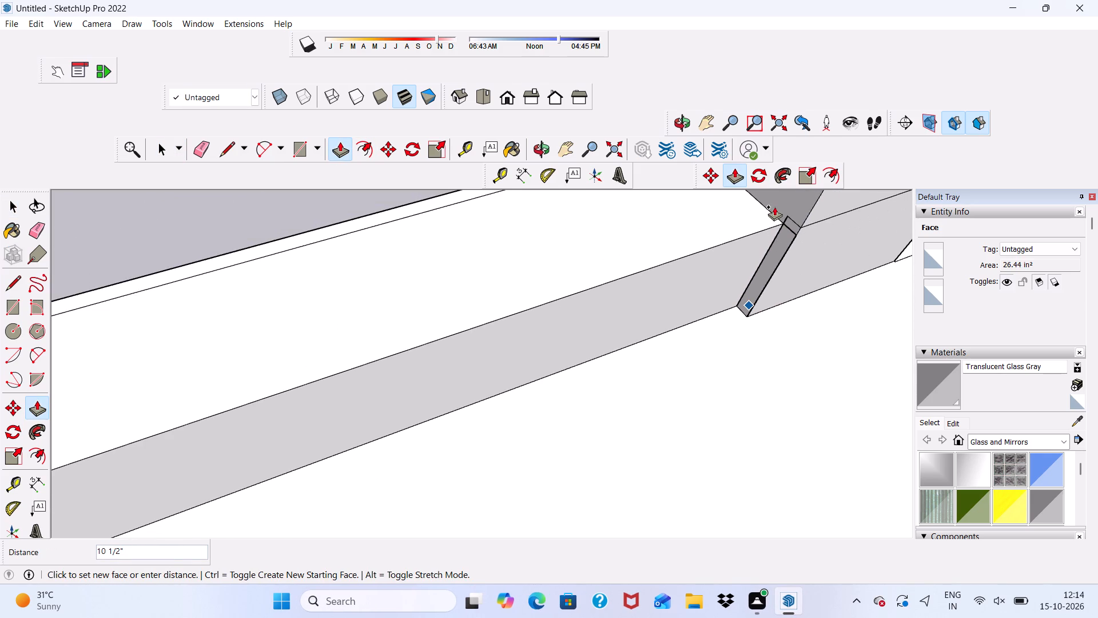
click(774, 207)
key(space)
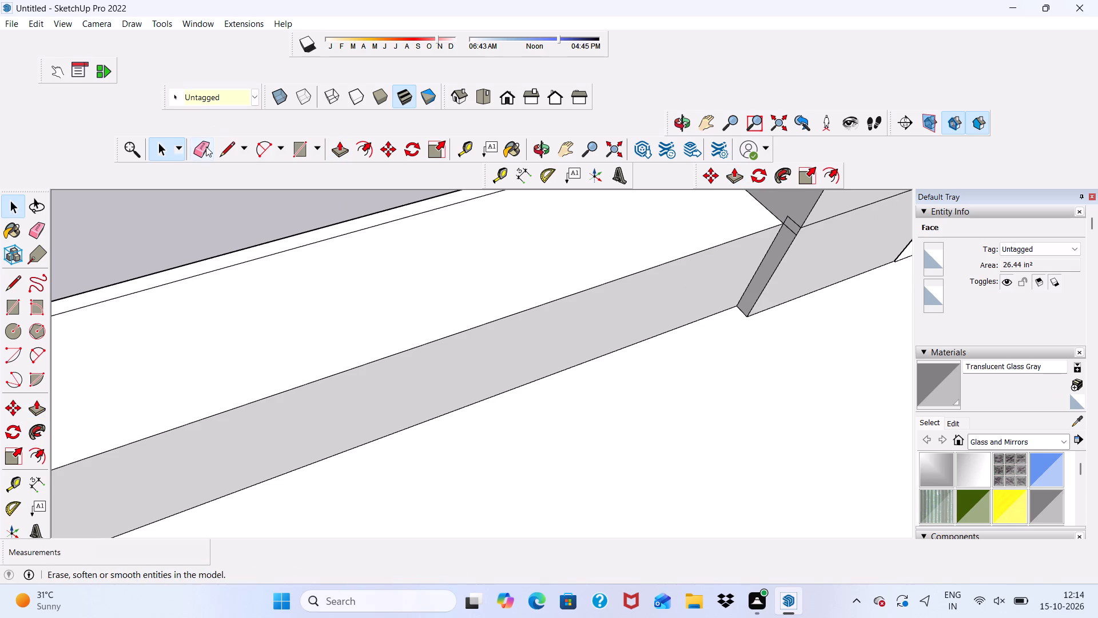
Erase the leftover short edges across the far end of the filled corner strip on the top-floor balcony.
click(206, 145)
scroll(690, 294, up, 1)
drag(851, 207, 848, 215)
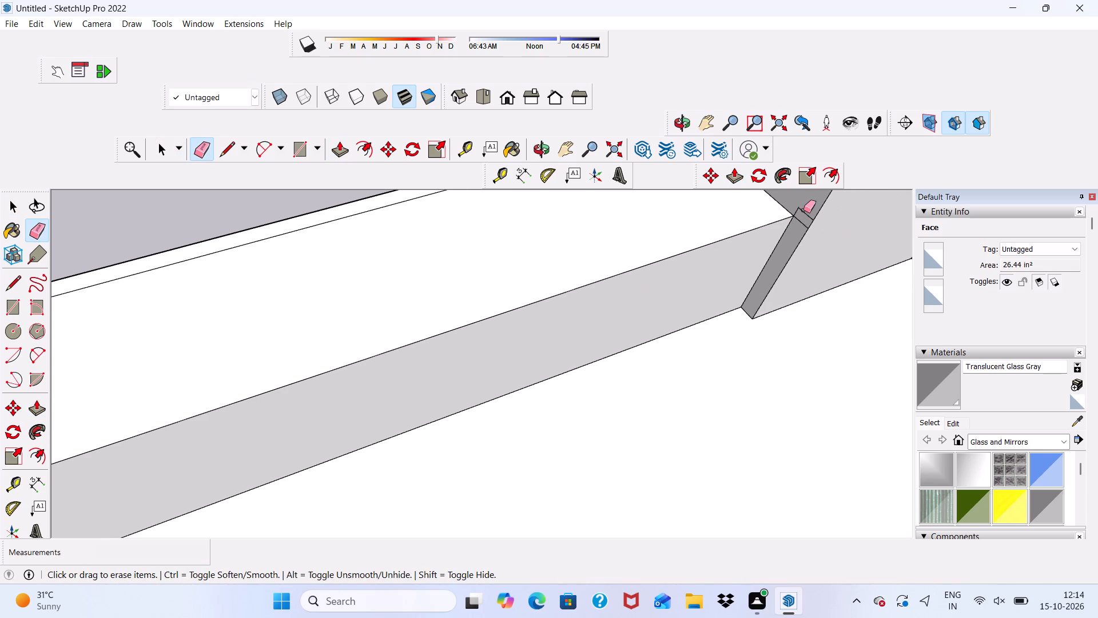
click(803, 208)
click(797, 212)
click(798, 218)
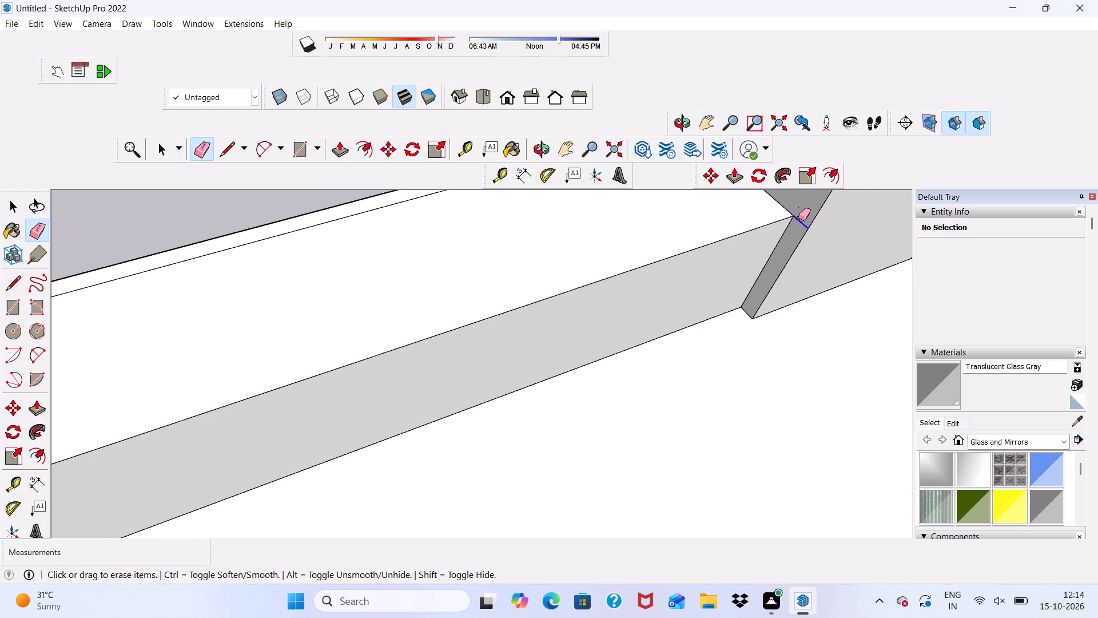
scroll(733, 279, down, 8)
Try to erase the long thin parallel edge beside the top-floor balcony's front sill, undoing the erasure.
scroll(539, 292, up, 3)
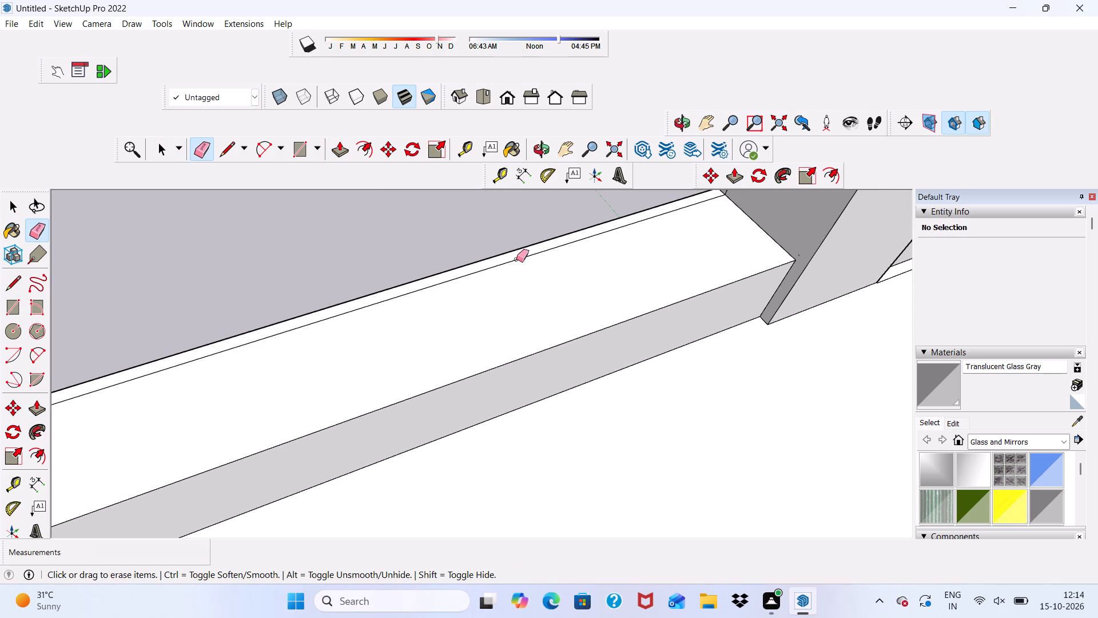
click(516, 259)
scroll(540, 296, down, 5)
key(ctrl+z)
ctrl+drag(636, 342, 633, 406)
Examine the building's front elevation and its stacked balconies from the front and the open side.
scroll(636, 345, down, 4)
scroll(633, 406, down, 1)
scroll(575, 399, down, 5)
click(504, 96)
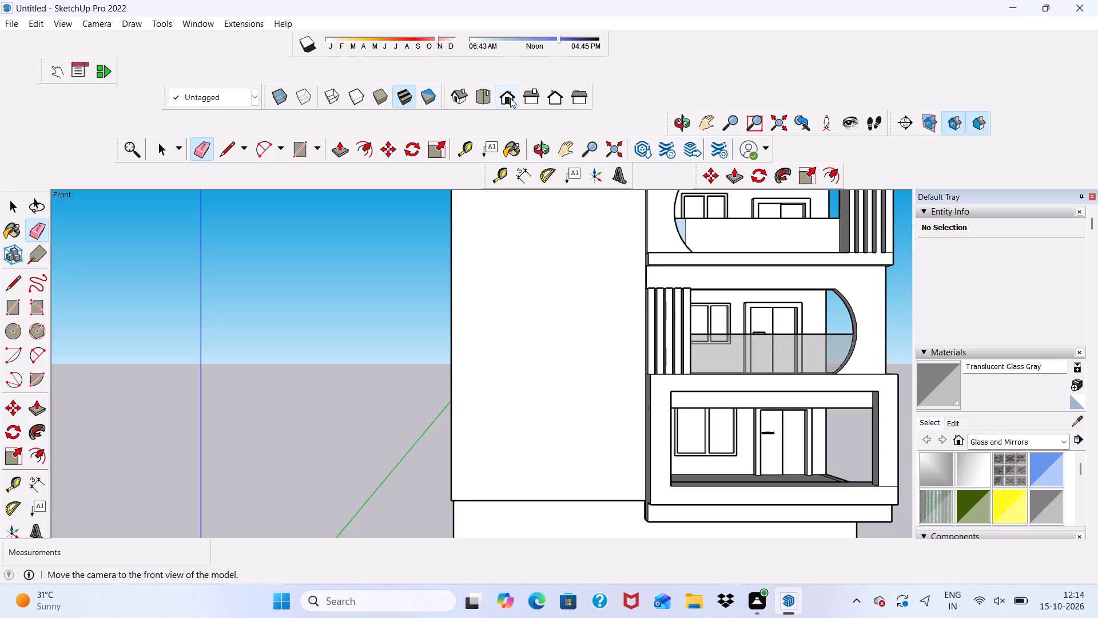
scroll(511, 118, down, 1)
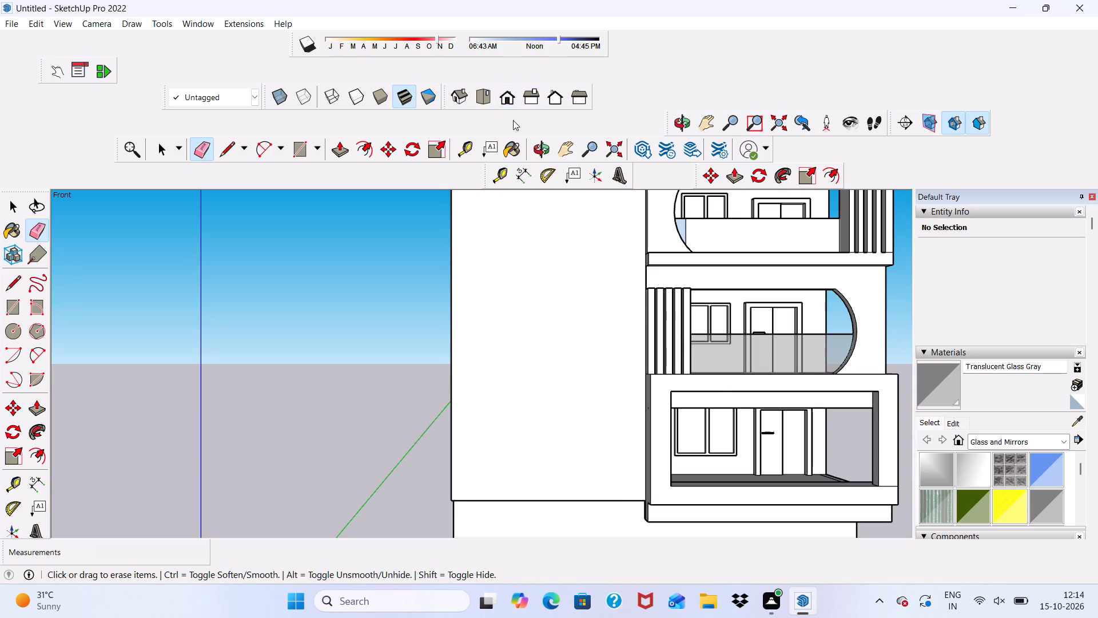
scroll(530, 224, down, 5)
scroll(728, 325, up, 6)
scroll(673, 298, down, 5)
middle_drag(588, 269, 250, 390)
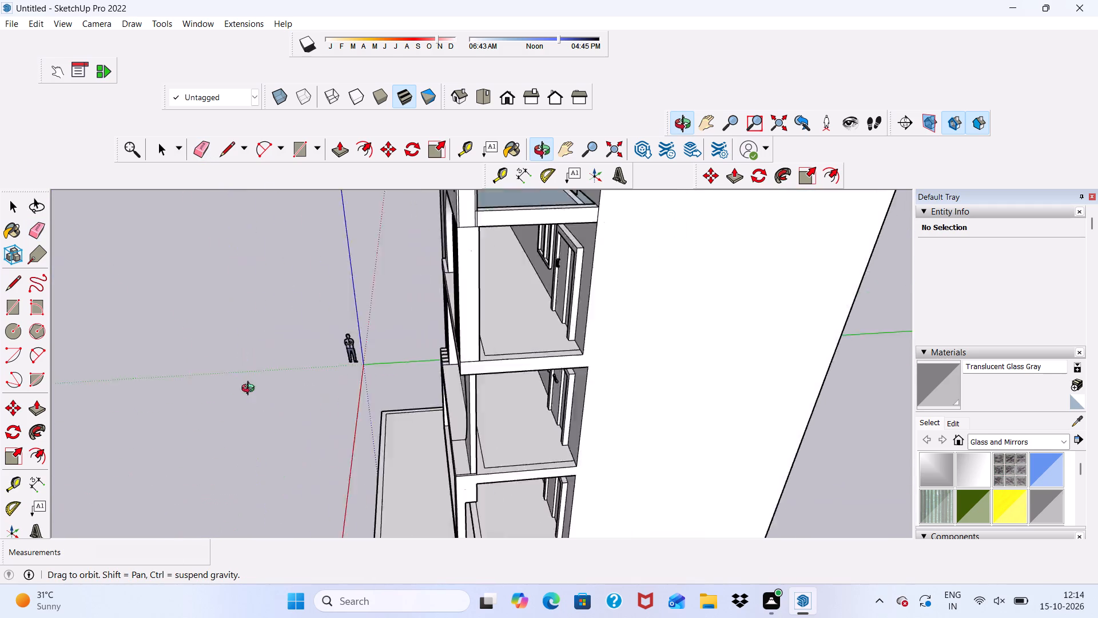
middle_drag(250, 390, 657, 271)
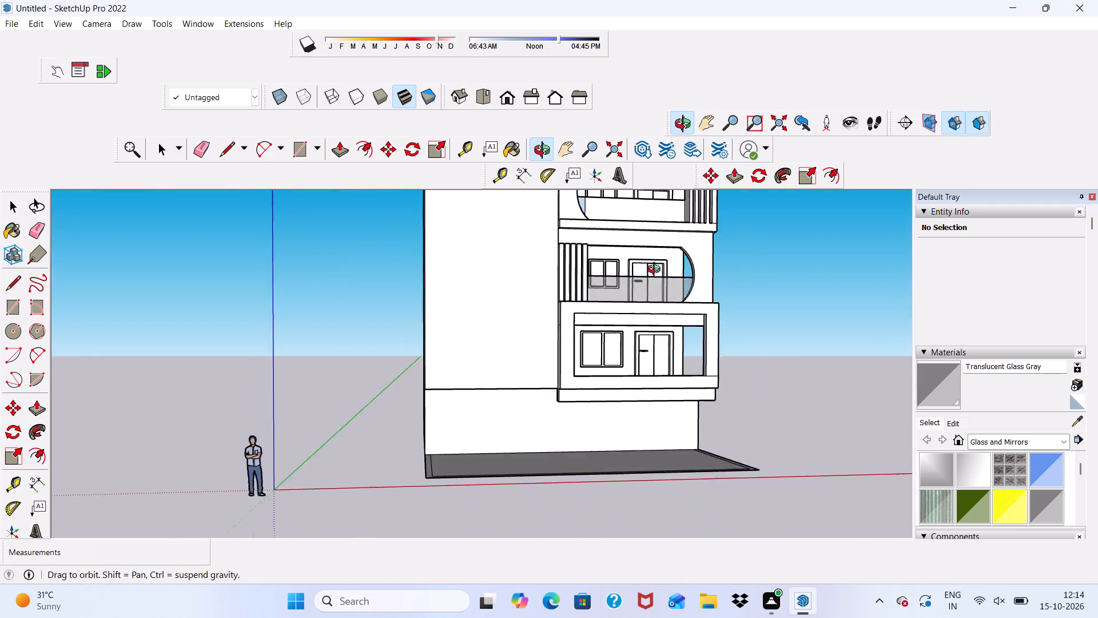
middle_drag(657, 271, 669, 348)
scroll(578, 305, down, 4)
scroll(572, 365, up, 6)
scroll(567, 304, up, 5)
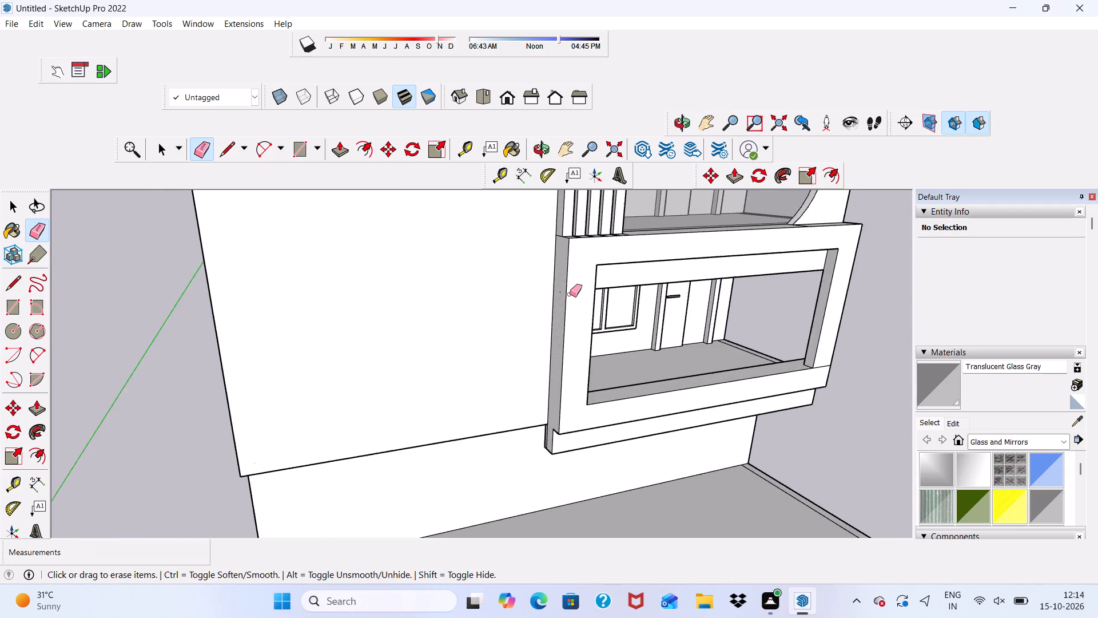
scroll(570, 294, up, 6)
drag(558, 294, 552, 296)
scroll(531, 302, down, 6)
scroll(359, 300, down, 4)
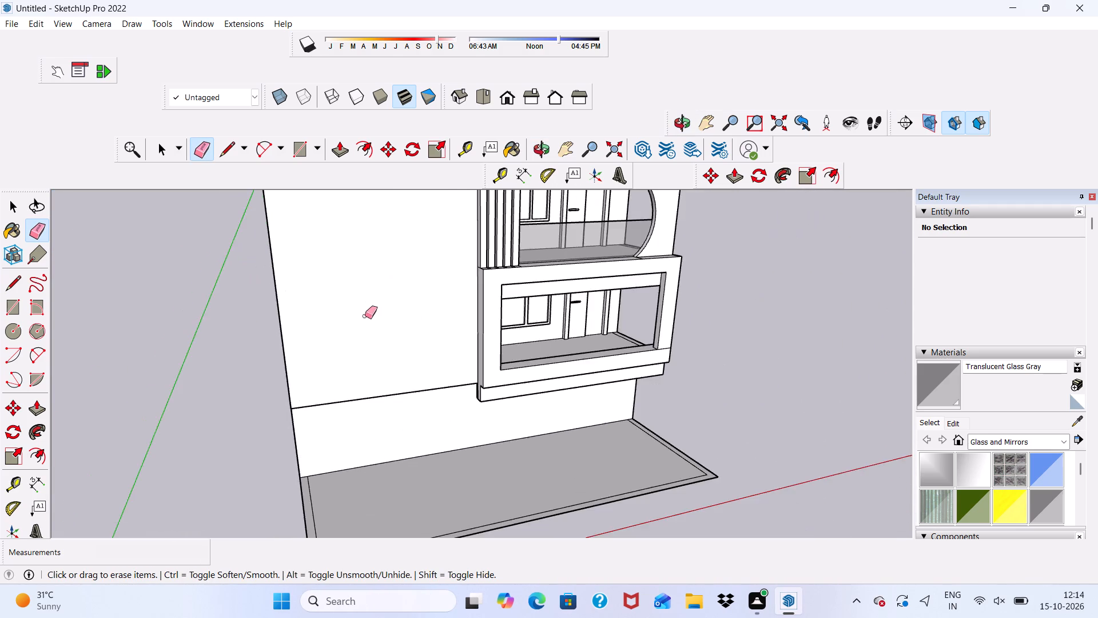
scroll(365, 316, down, 8)
scroll(456, 324, down, 7)
scroll(510, 179, up, 10)
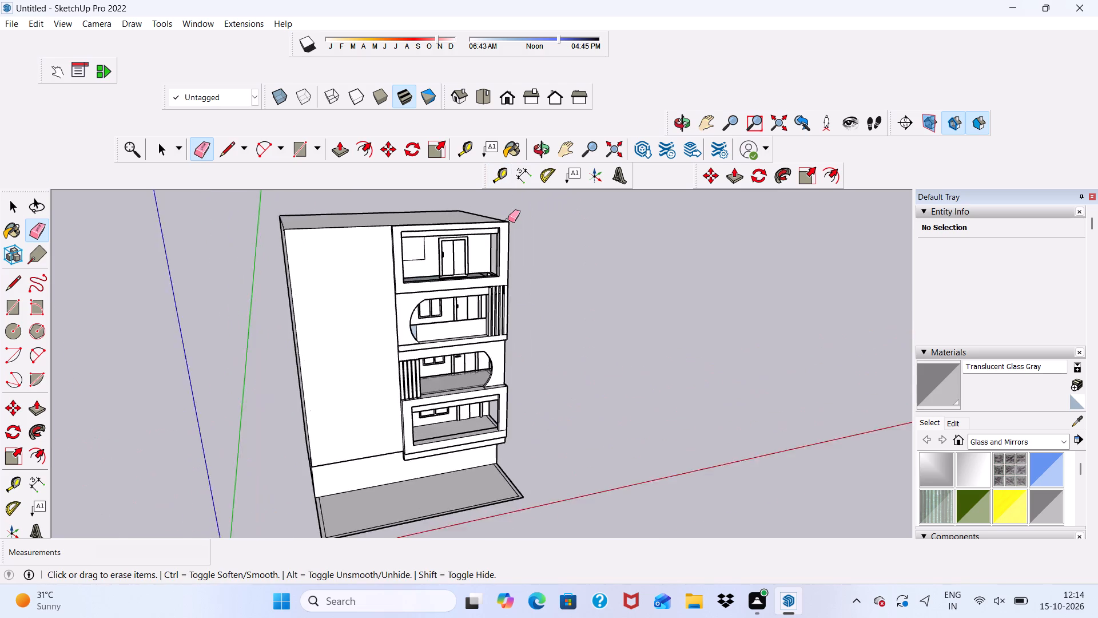
scroll(508, 220, up, 1)
scroll(412, 364, up, 8)
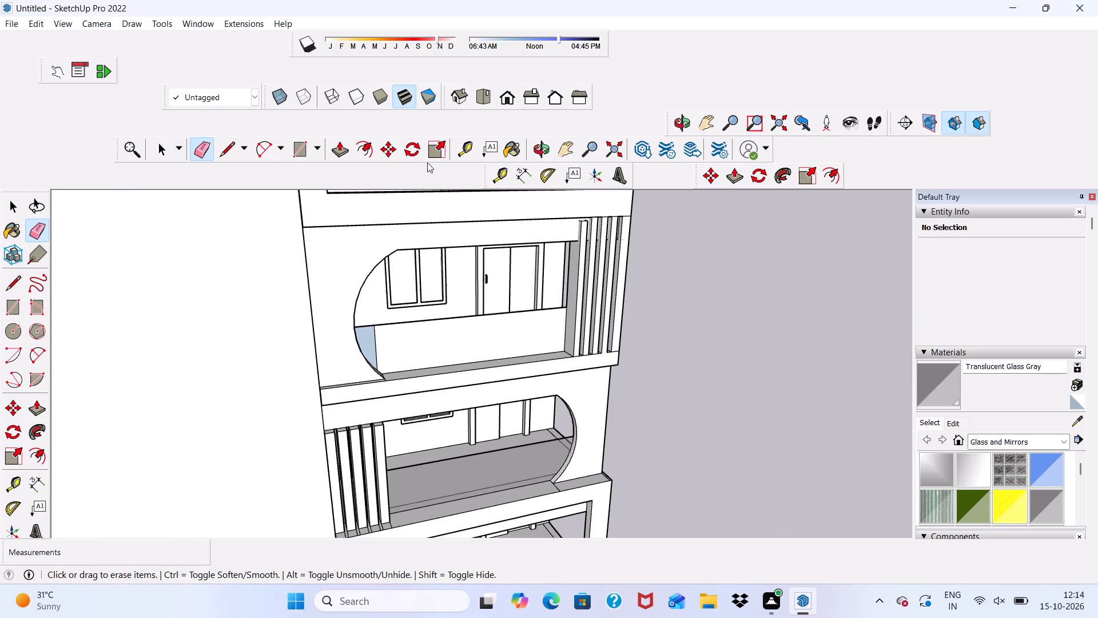
middle_drag(431, 163, 444, 252)
scroll(444, 252, up, 1)
scroll(435, 286, down, 3)
middle_drag(453, 339, 196, 328)
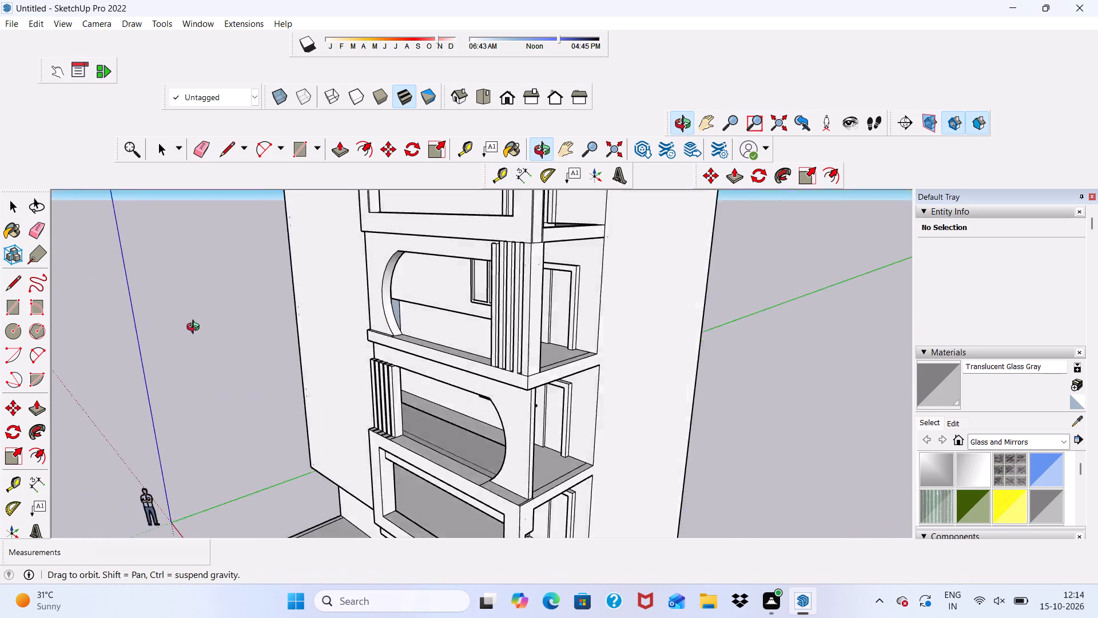
middle_drag(196, 328, 133, 413)
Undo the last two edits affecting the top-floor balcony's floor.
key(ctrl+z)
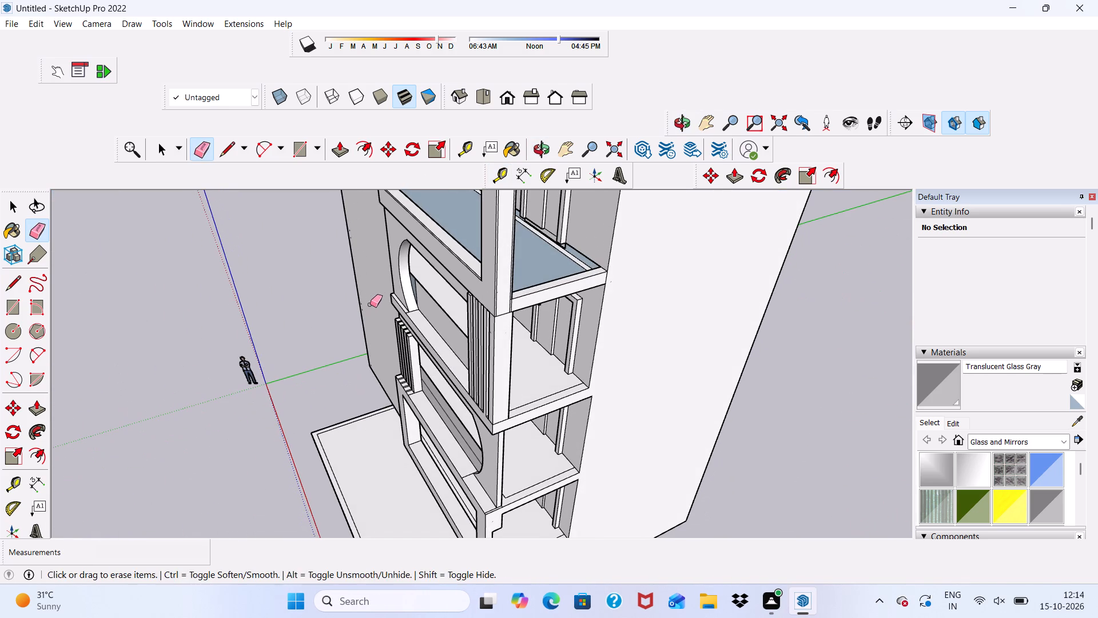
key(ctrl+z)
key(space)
Erase the extra vertical edge near the inner side of the top-floor balcony's front column, on its open-side end face.
scroll(568, 303, up, 4)
scroll(521, 273, up, 6)
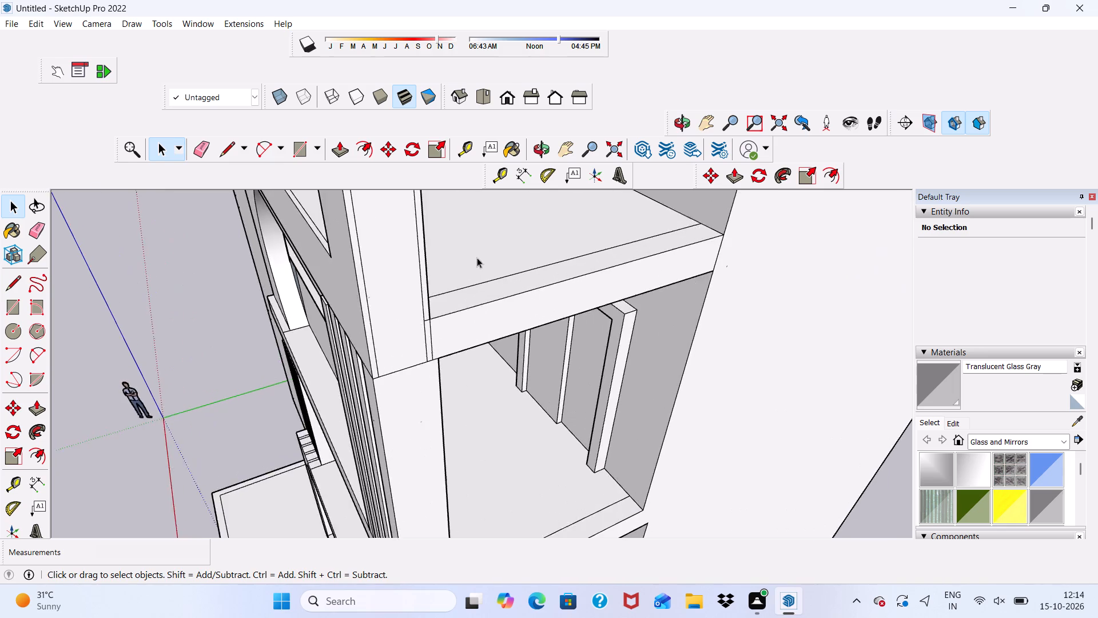
scroll(475, 256, down, 3)
middle_drag(474, 270, 369, 263)
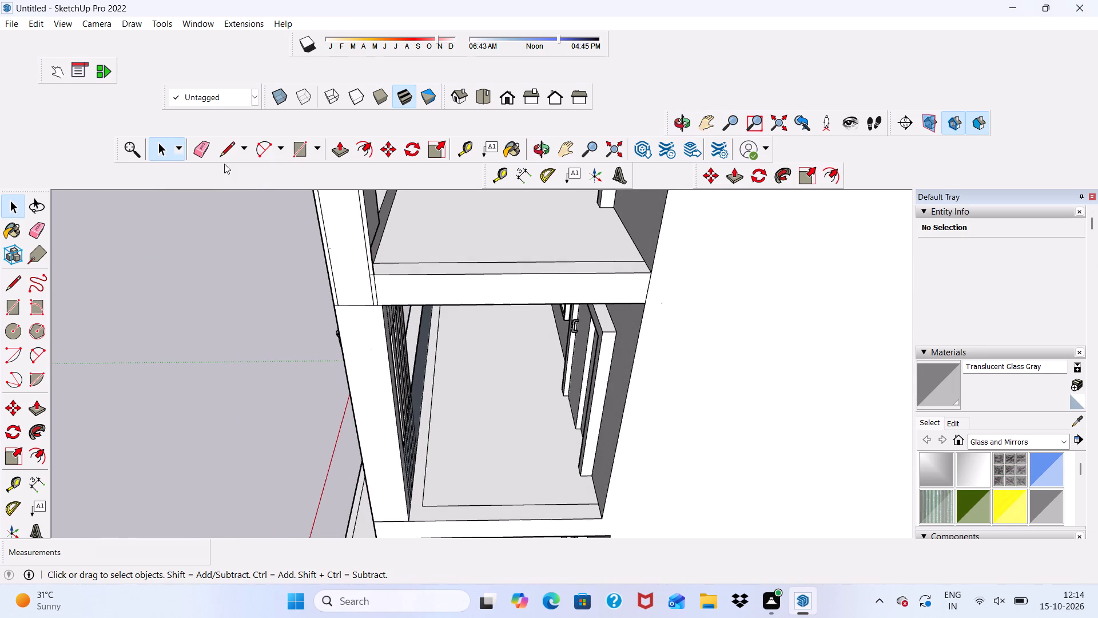
drag(202, 145, 203, 152)
scroll(360, 295, up, 4)
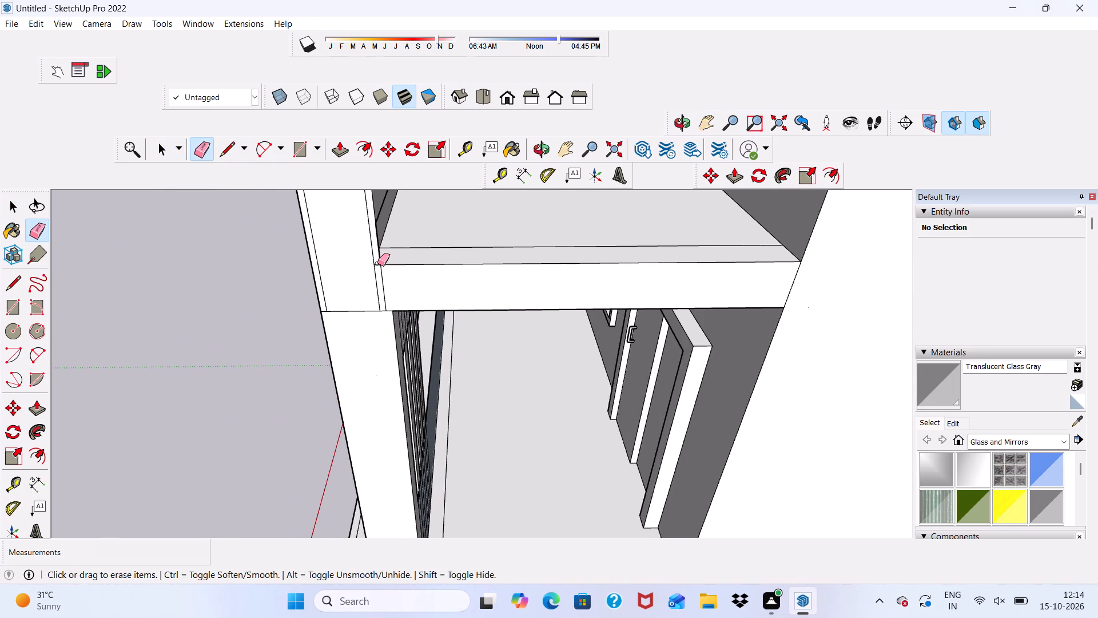
click(377, 263)
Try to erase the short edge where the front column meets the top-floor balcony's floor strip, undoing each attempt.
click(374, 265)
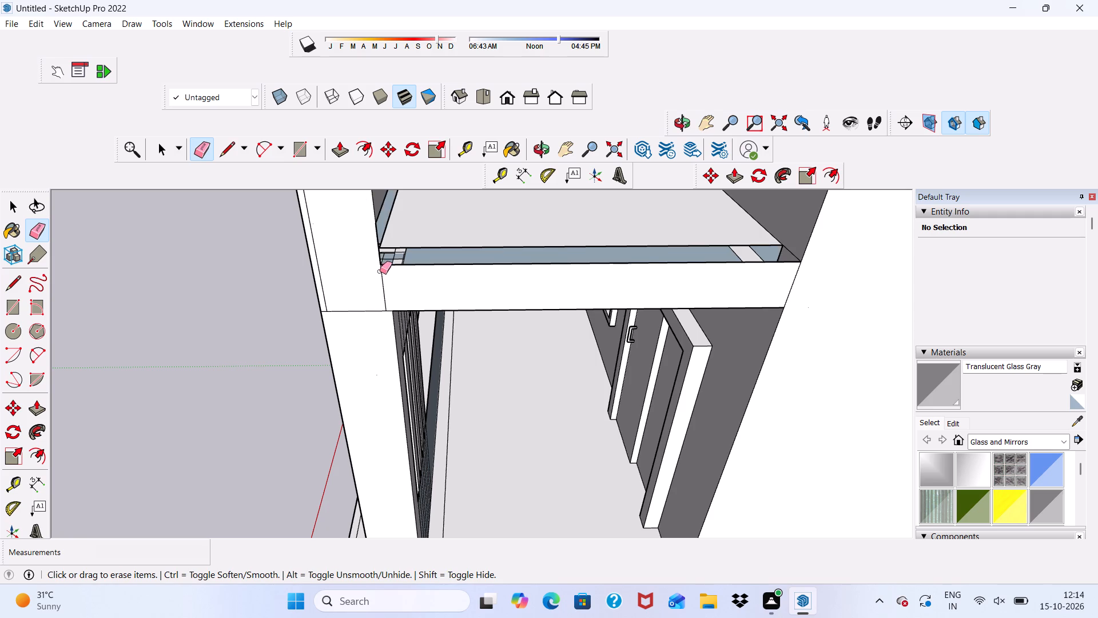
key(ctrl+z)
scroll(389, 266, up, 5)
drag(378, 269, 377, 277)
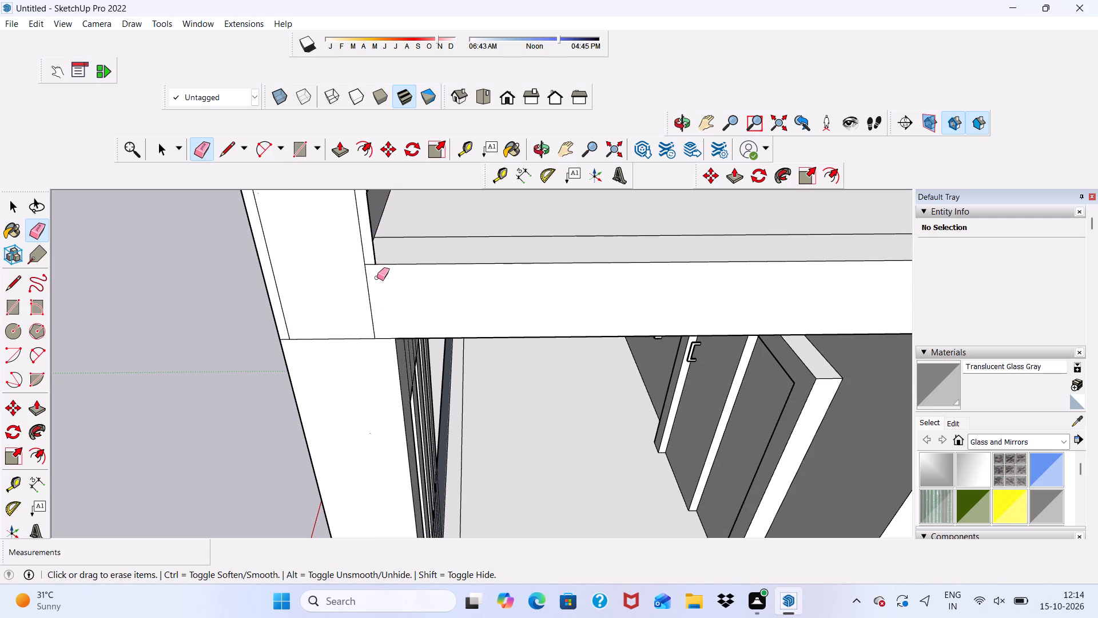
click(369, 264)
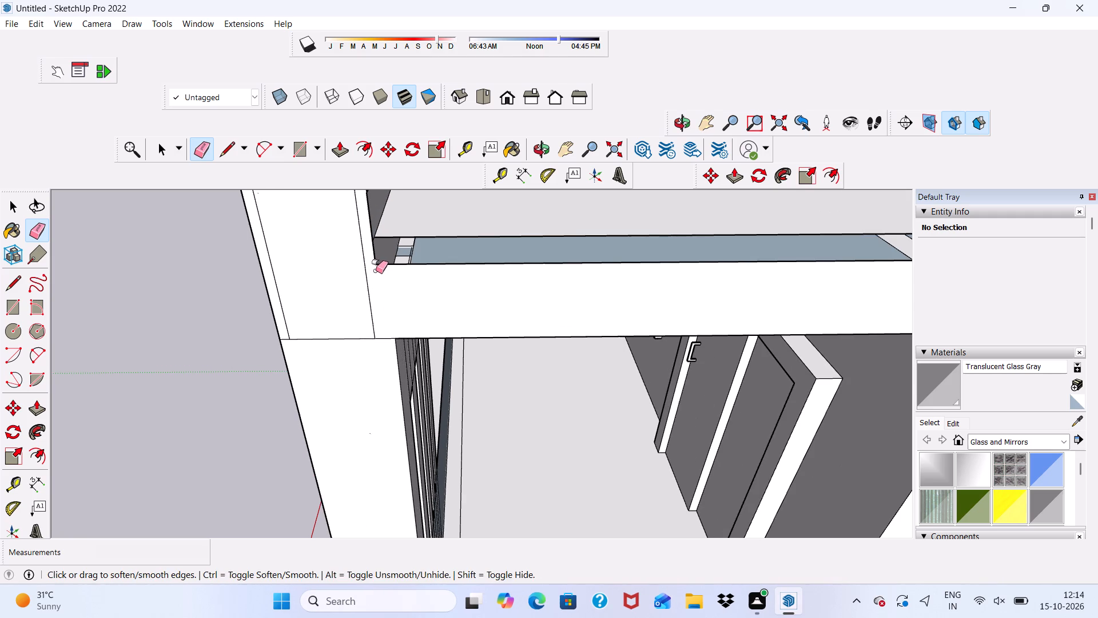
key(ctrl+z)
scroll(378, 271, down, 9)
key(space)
Erase the extra vertical edge near the outer front side of the same column's end face on the top-floor balcony.
scroll(342, 268, up, 2)
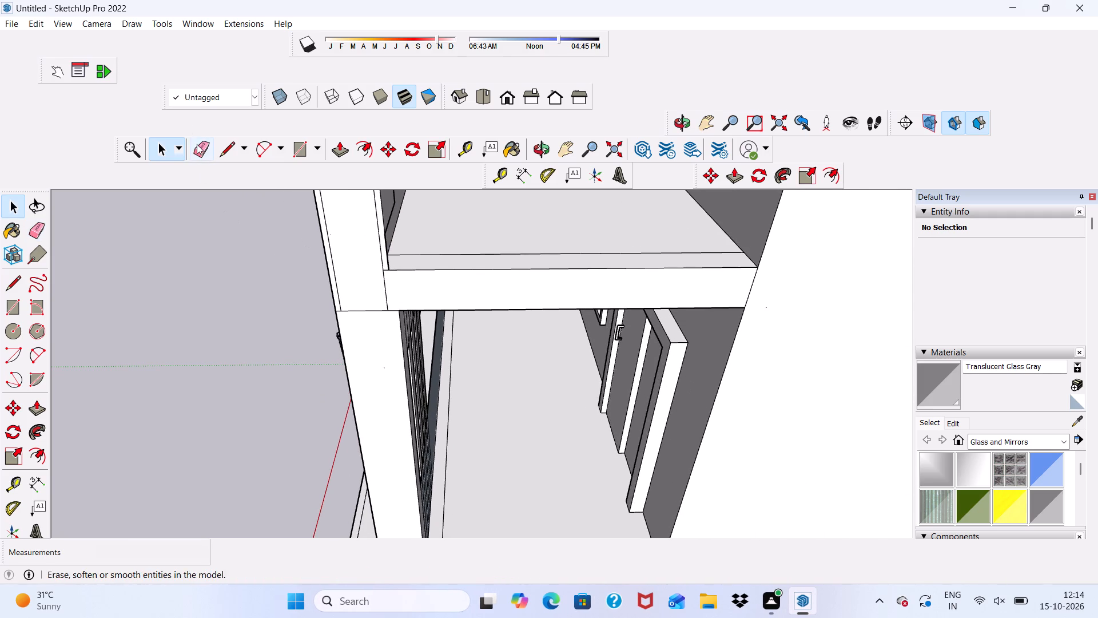
click(197, 144)
scroll(336, 263, up, 3)
click(320, 226)
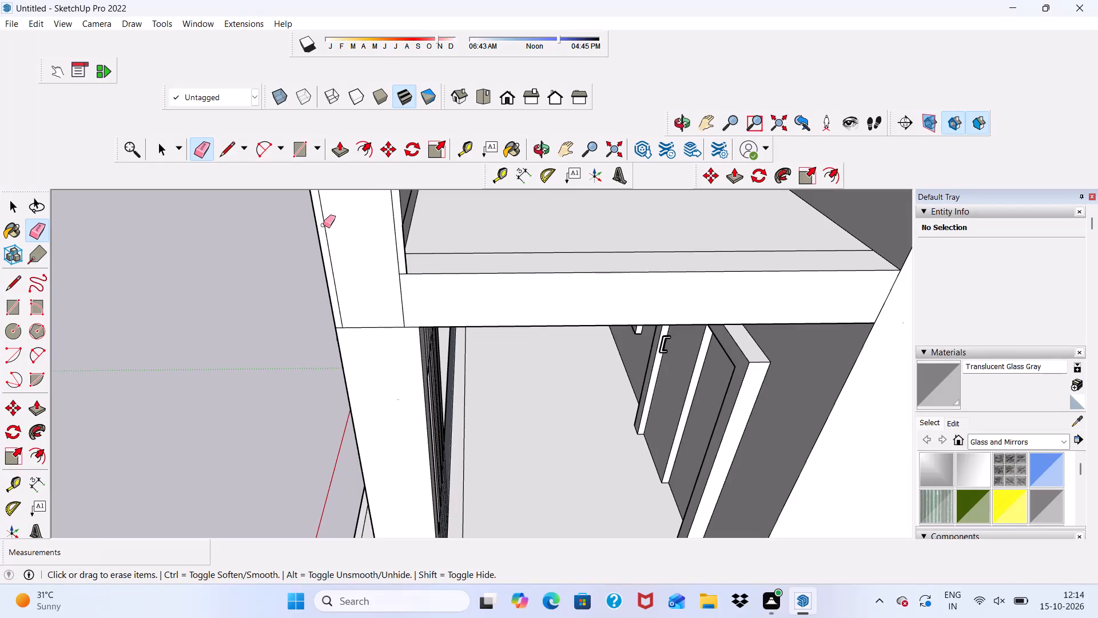
click(323, 225)
Examine all the balconies and the whole building from the front and the open side.
scroll(320, 264, down, 6)
scroll(360, 256, up, 5)
middle_drag(386, 280, 278, 283)
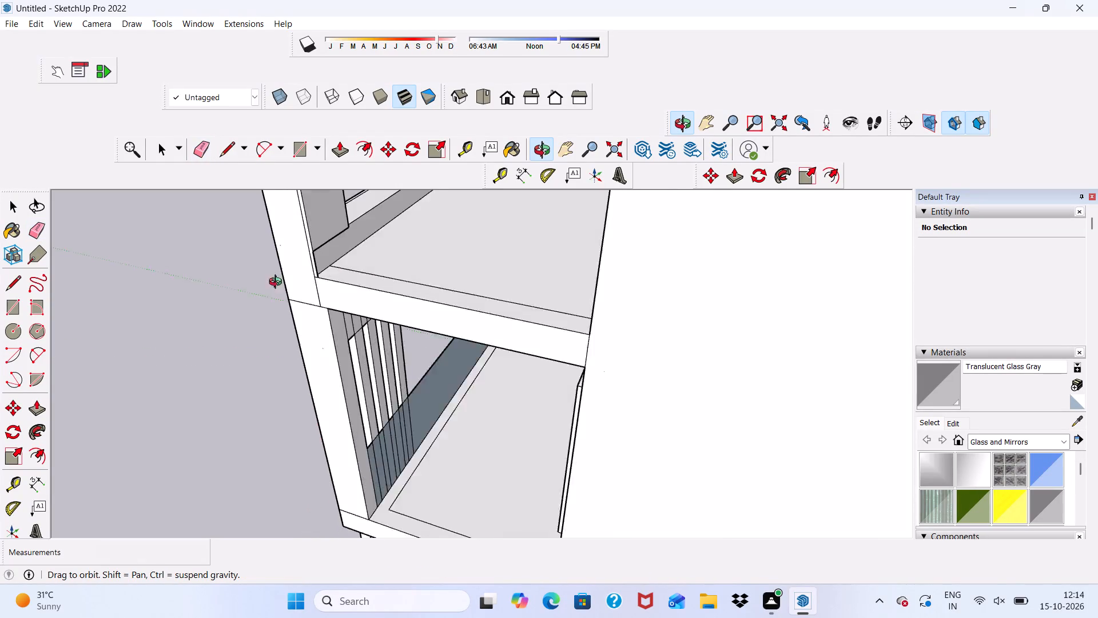
middle_drag(278, 283, 652, 227)
scroll(652, 227, up, 1)
scroll(606, 243, down, 7)
scroll(391, 252, up, 4)
scroll(272, 272, down, 14)
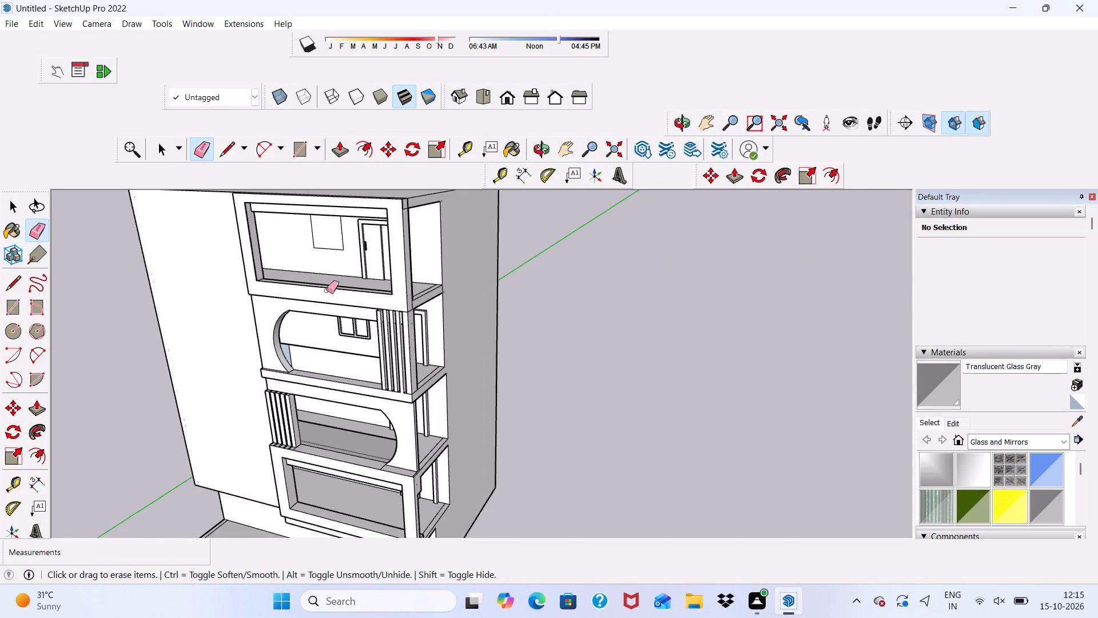
scroll(327, 291, down, 3)
middle_drag(330, 282, 348, 288)
key(space)
scroll(347, 291, up, 1)
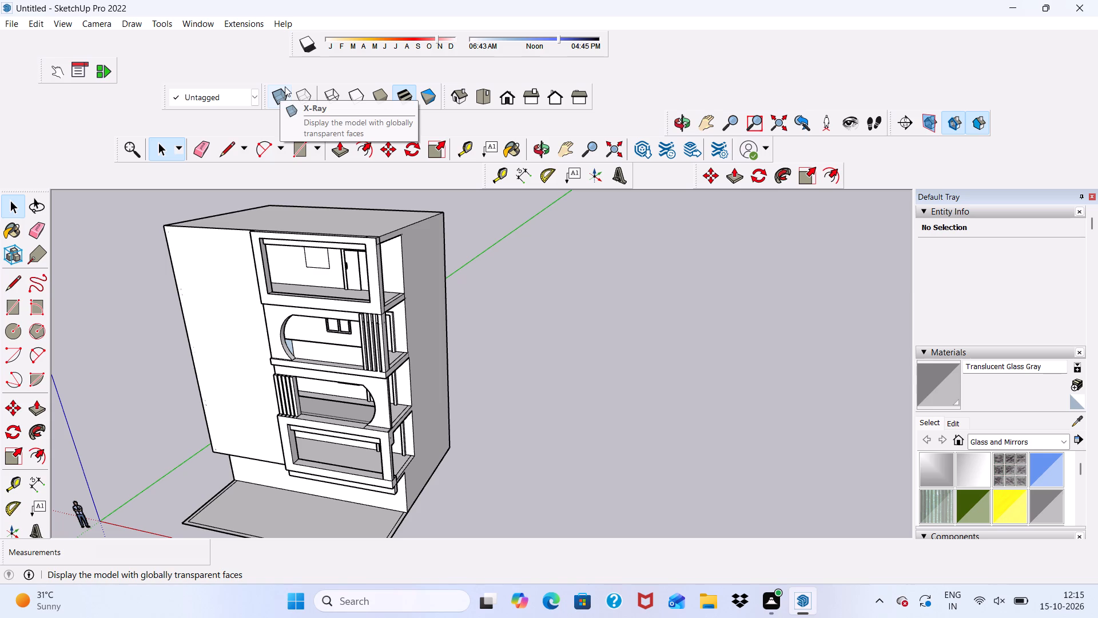
scroll(284, 122, down, 5)
scroll(239, 239, down, 5)
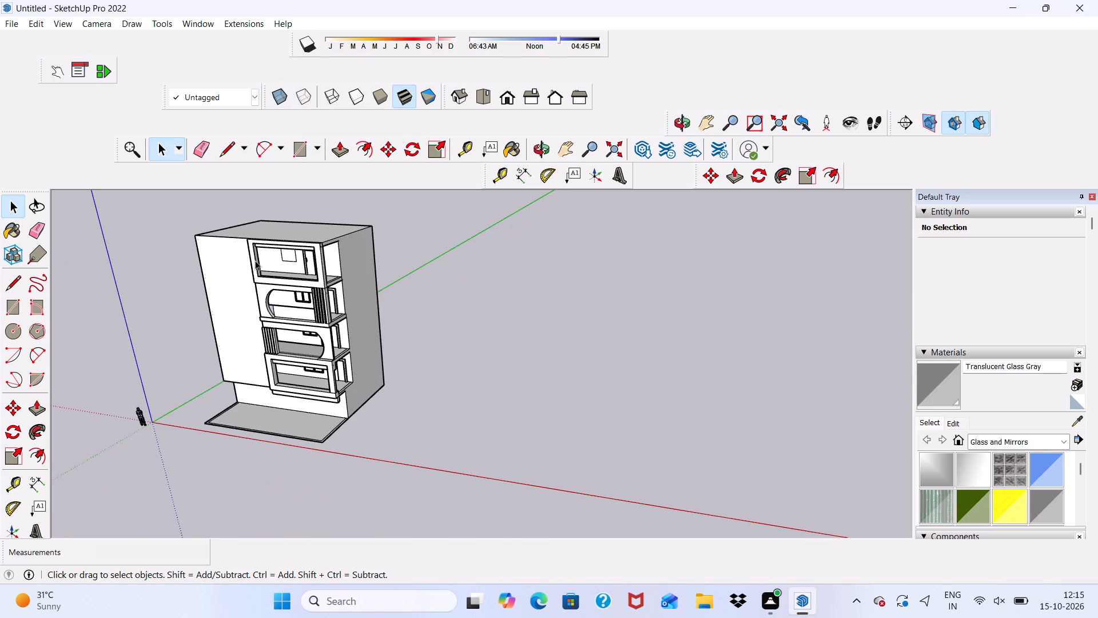
scroll(249, 266, up, 2)
scroll(316, 332, up, 5)
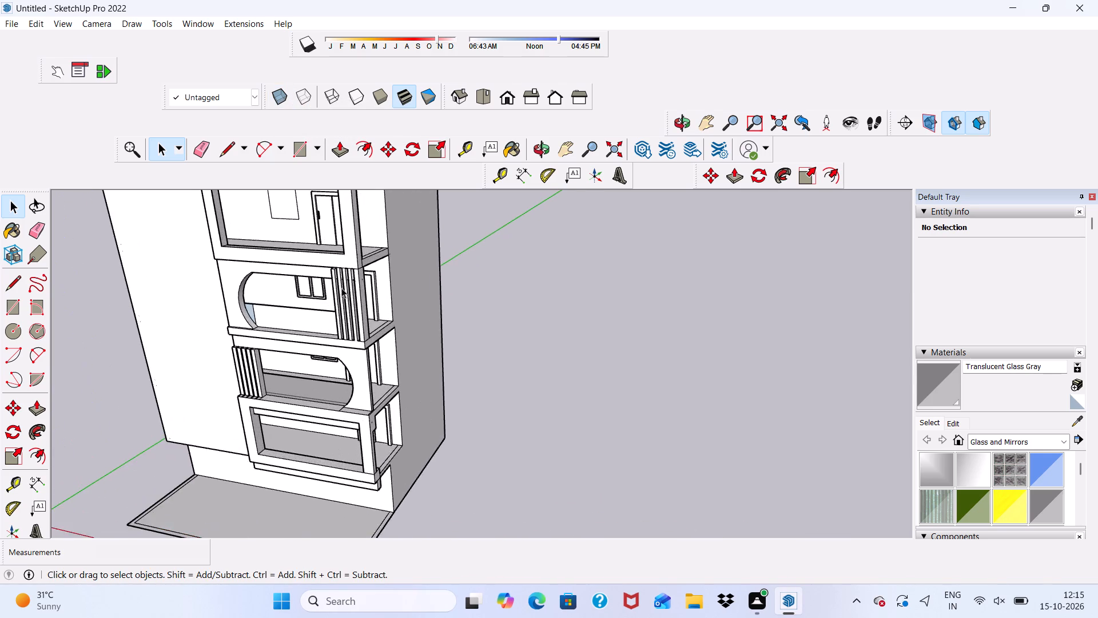
Examine the balconies and the whole facade of the building from the front, above and the open side.
scroll(344, 287, down, 1)
scroll(336, 317, up, 6)
scroll(296, 352, down, 8)
middle_drag(309, 348, 400, 331)
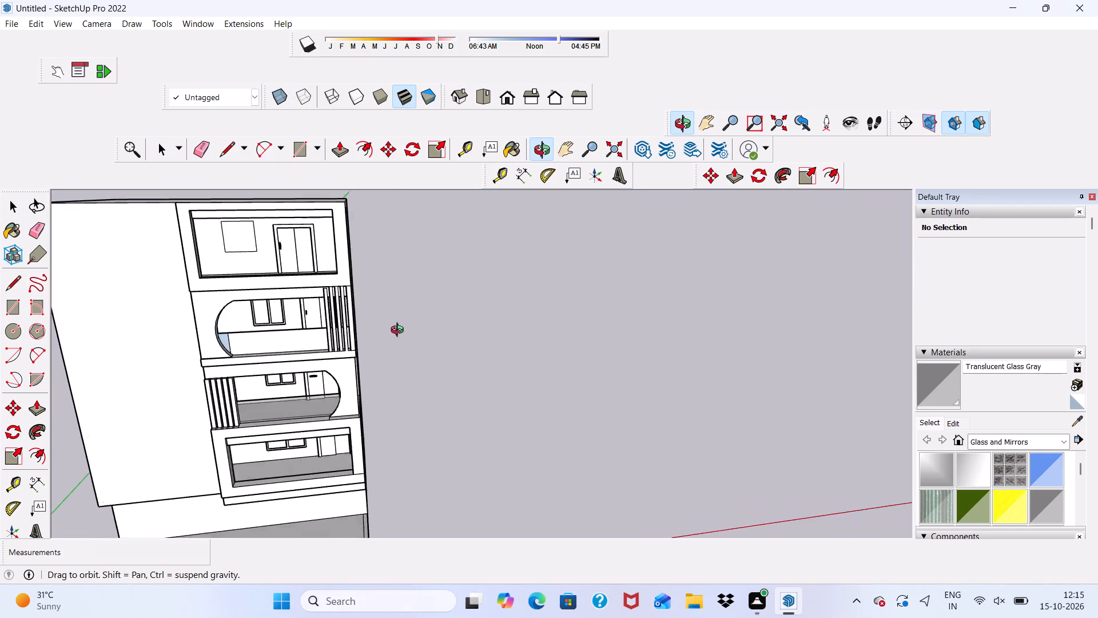
middle_drag(400, 331, 399, 331)
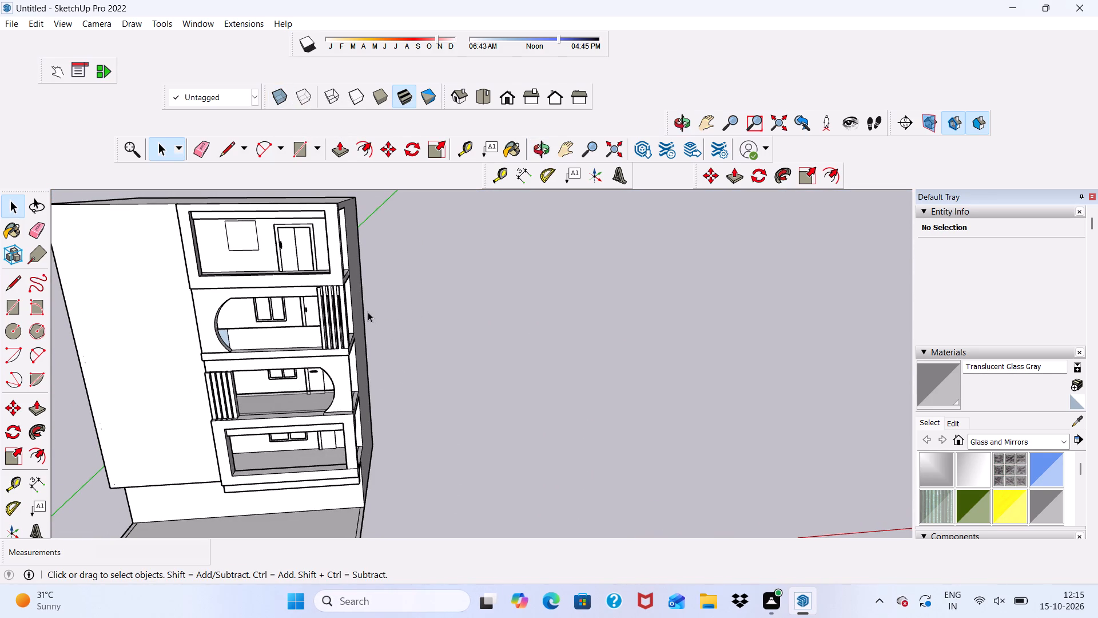
scroll(358, 291, down, 4)
scroll(270, 342, up, 2)
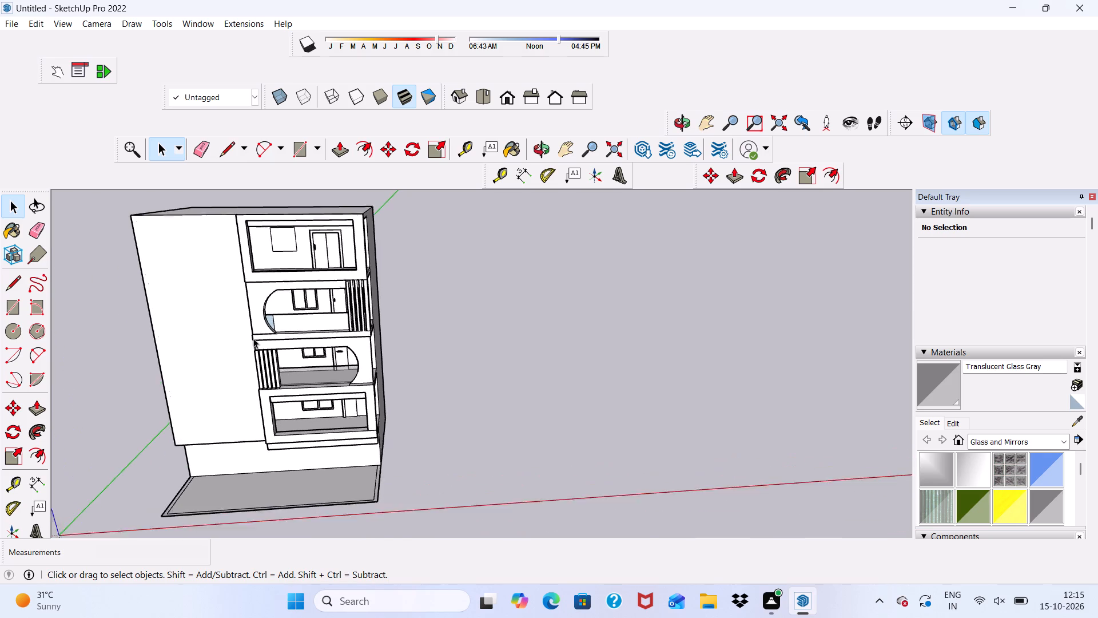
scroll(253, 338, up, 2)
middle_drag(288, 365, 301, 314)
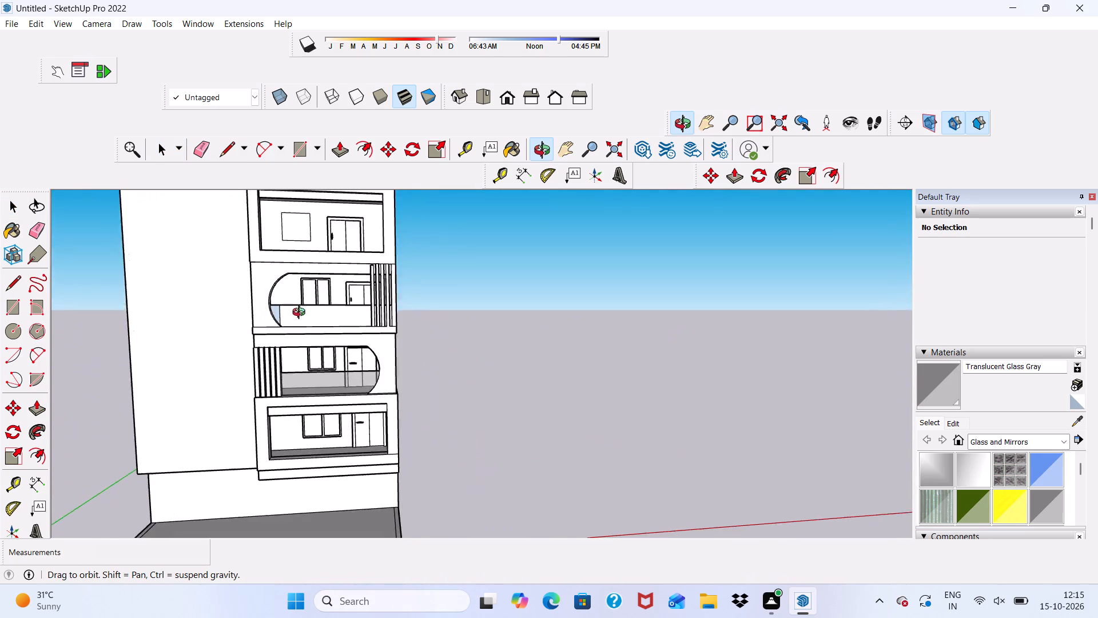
middle_drag(301, 314, 385, 294)
scroll(385, 294, up, 3)
scroll(376, 279, down, 6)
middle_drag(393, 318, 258, 267)
scroll(315, 294, up, 5)
scroll(316, 256, down, 3)
Offset the outline of the building's main roof face inward by 9" to form a border strip.
middle_drag(327, 272, 249, 514)
scroll(363, 249, up, 7)
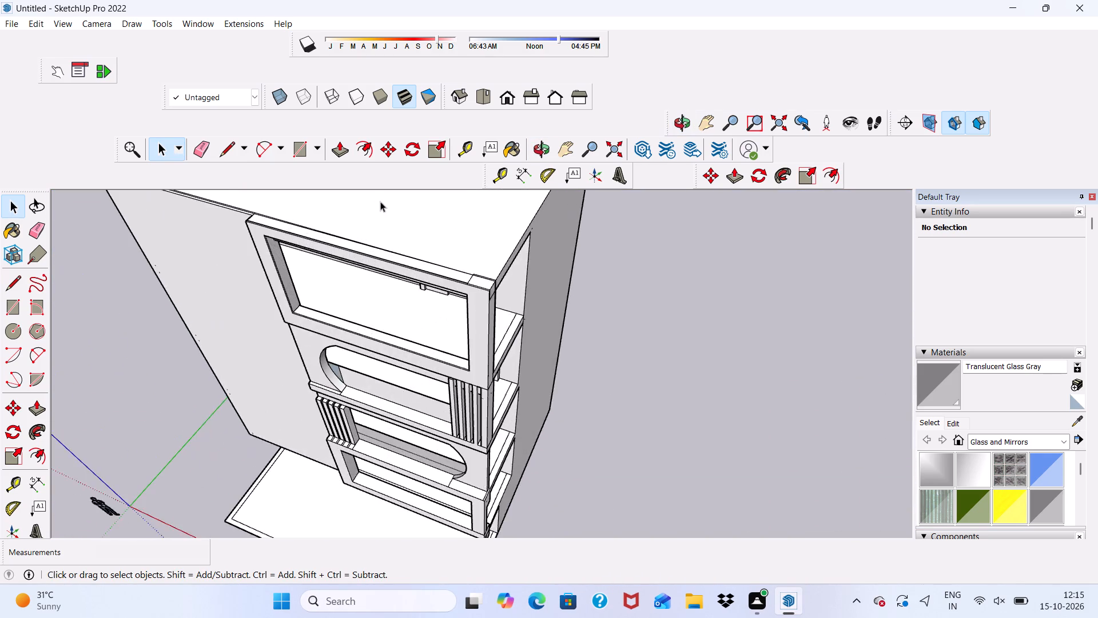
scroll(380, 201, up, 14)
scroll(320, 218, down, 3)
middle_drag(329, 238, 258, 330)
click(363, 150)
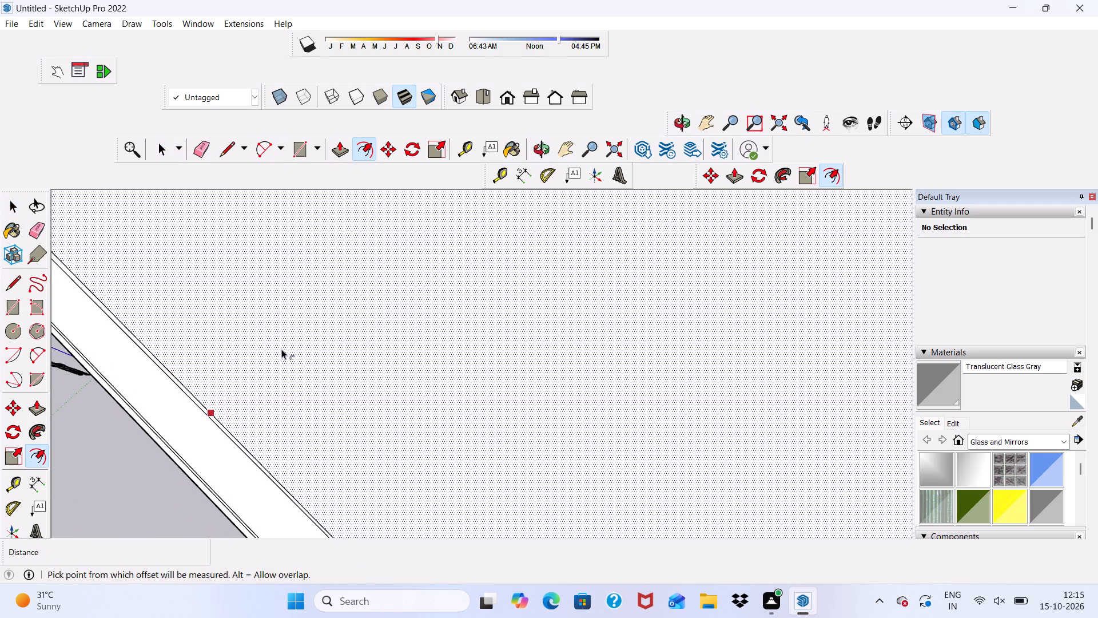
click(281, 349)
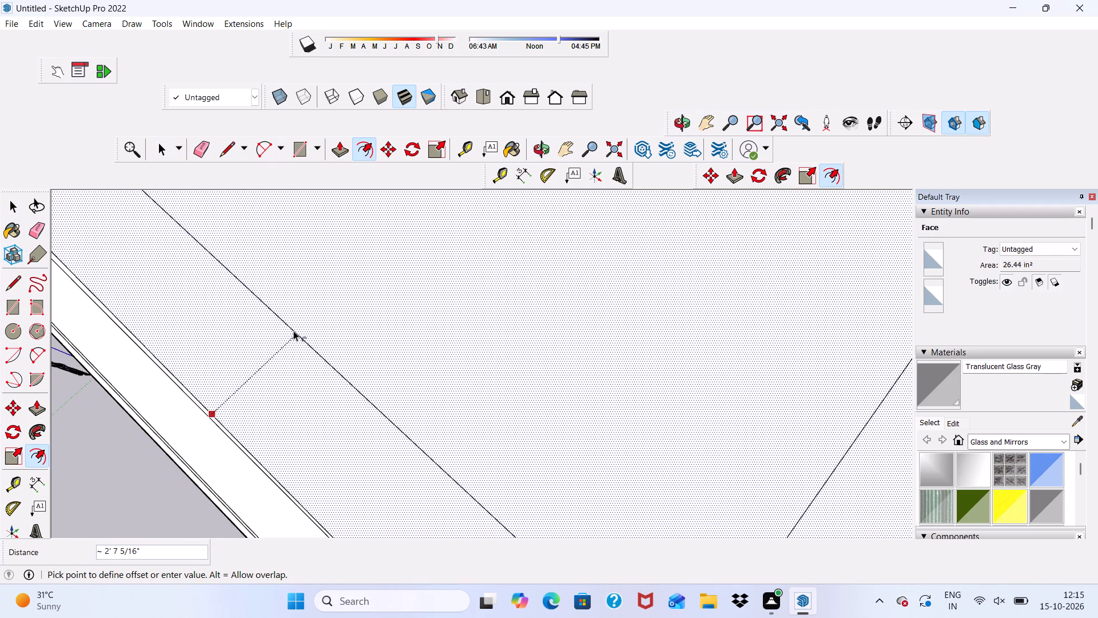
key(9)
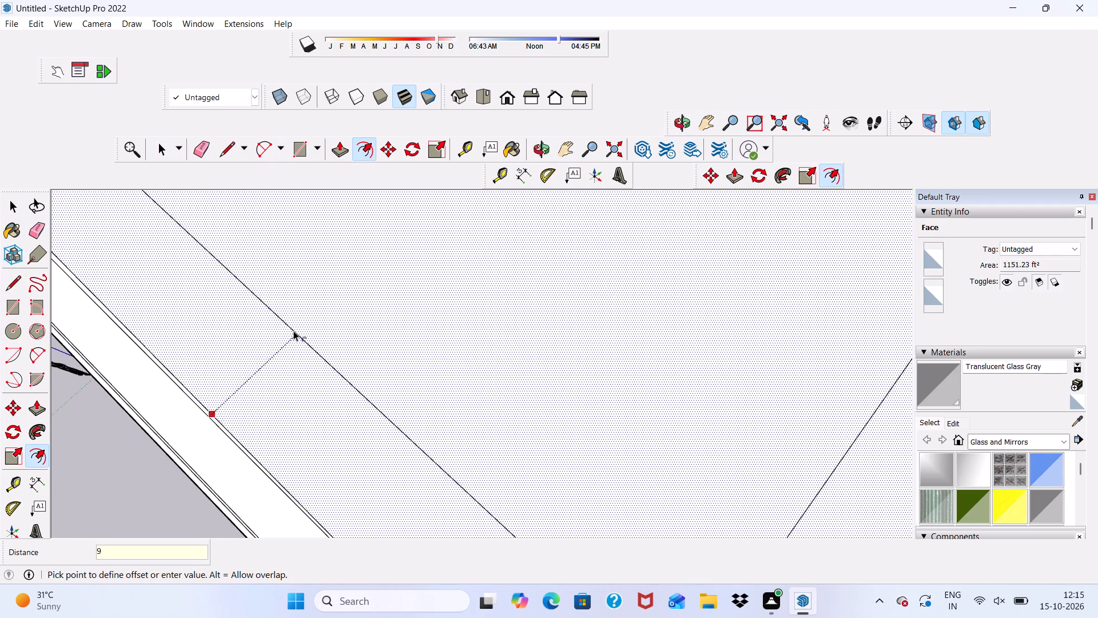
key(shift+quotedbl)
key(Return)
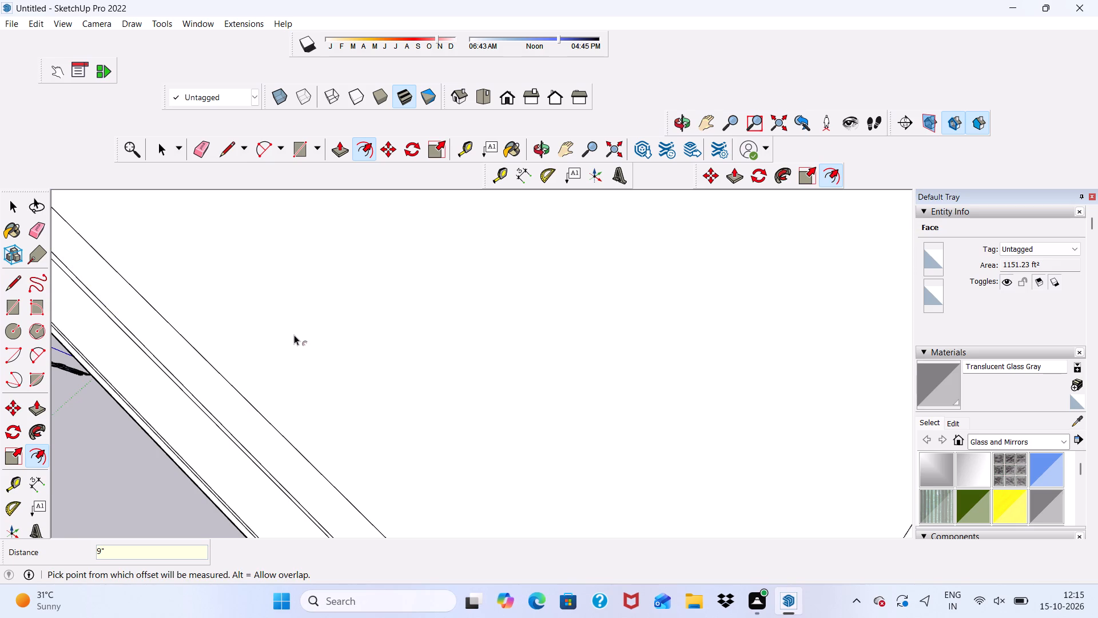
key(space)
Draw a line across the roof border strip at the inner end of the top-floor balcony, from the corner to the border's inner edge.
scroll(205, 391, up, 4)
click(208, 390)
scroll(236, 409, down, 6)
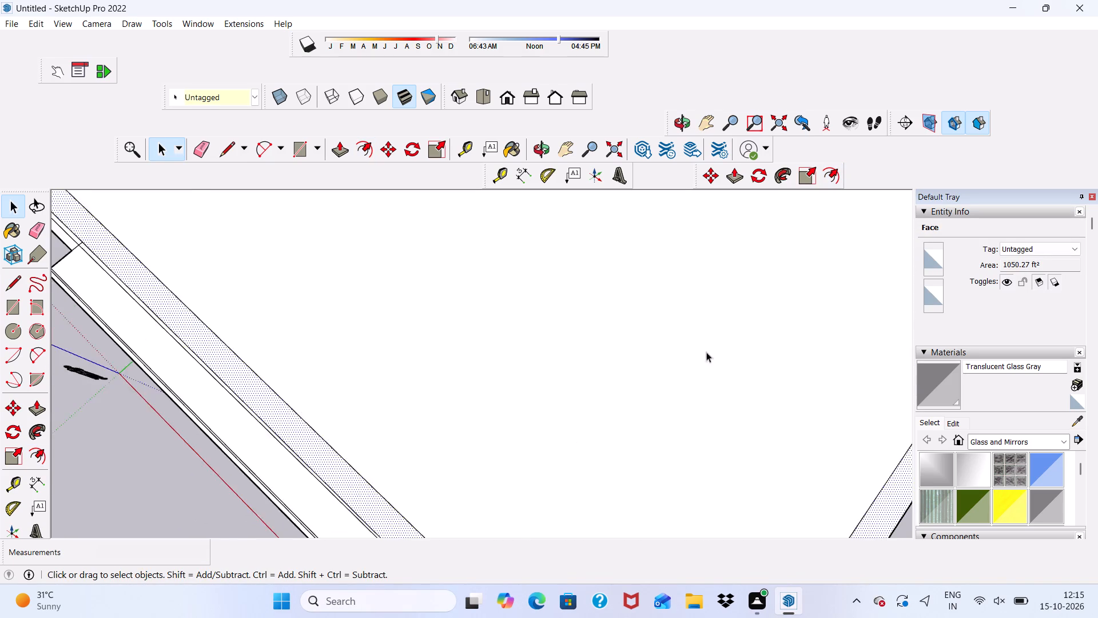
scroll(706, 352, down, 13)
middle_drag(627, 370, 798, 331)
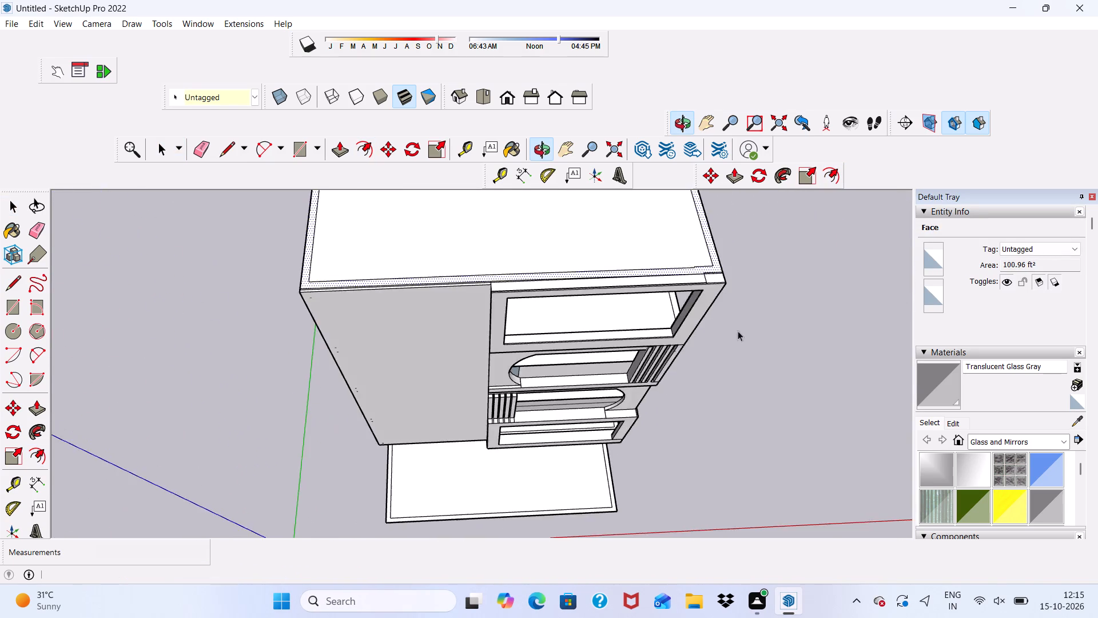
scroll(440, 333, up, 6)
scroll(536, 212, up, 12)
scroll(564, 219, down, 5)
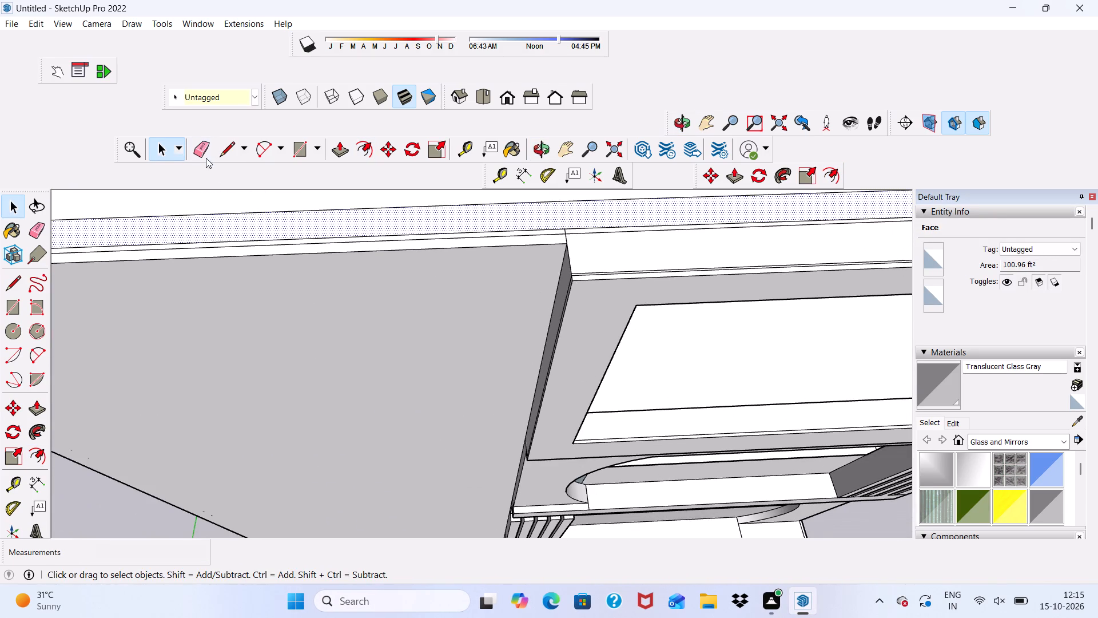
click(225, 146)
scroll(481, 194, up, 4)
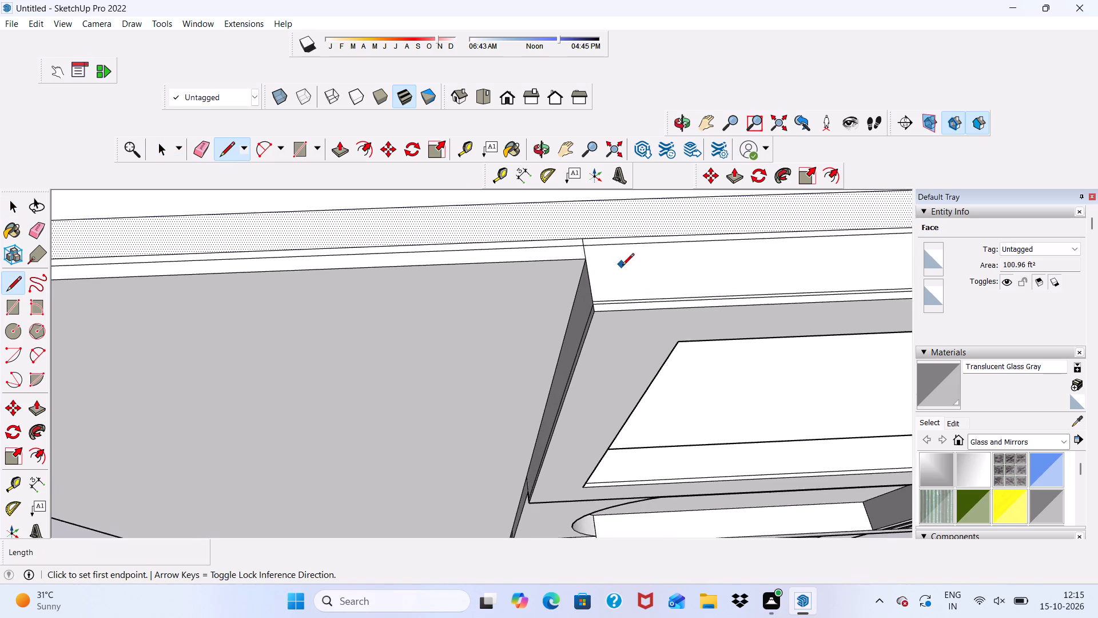
scroll(622, 266, up, 2)
click(568, 231)
scroll(564, 241, down, 10)
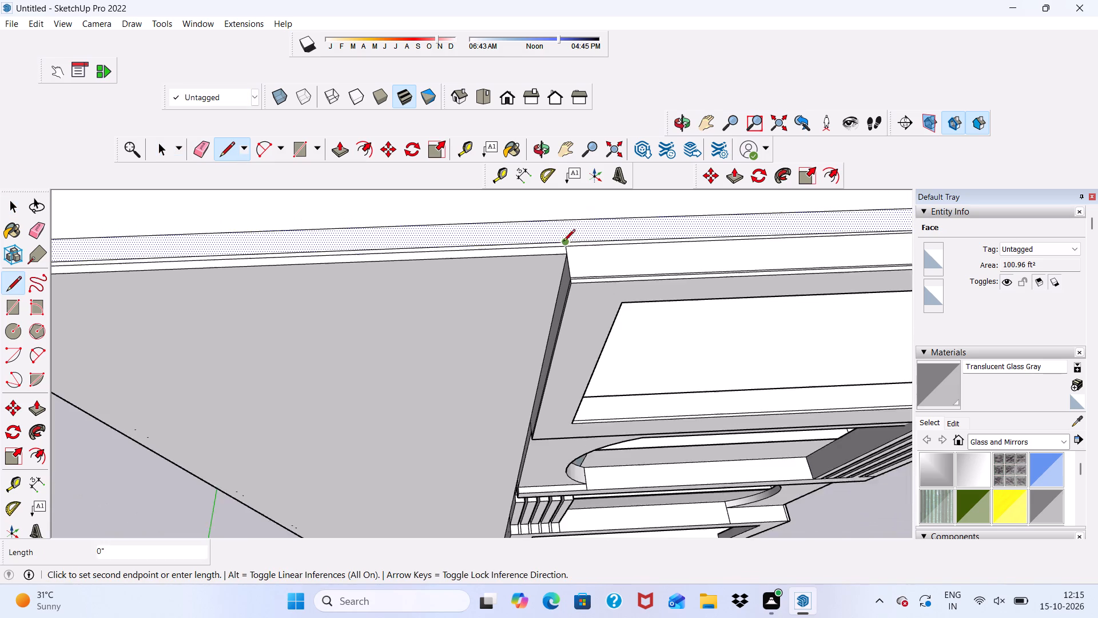
scroll(559, 230, up, 3)
click(559, 217)
key(space)
Draw a 9" line across the roof border from its inner corner to the outer side edge at the balcony's open side.
scroll(425, 270, down, 5)
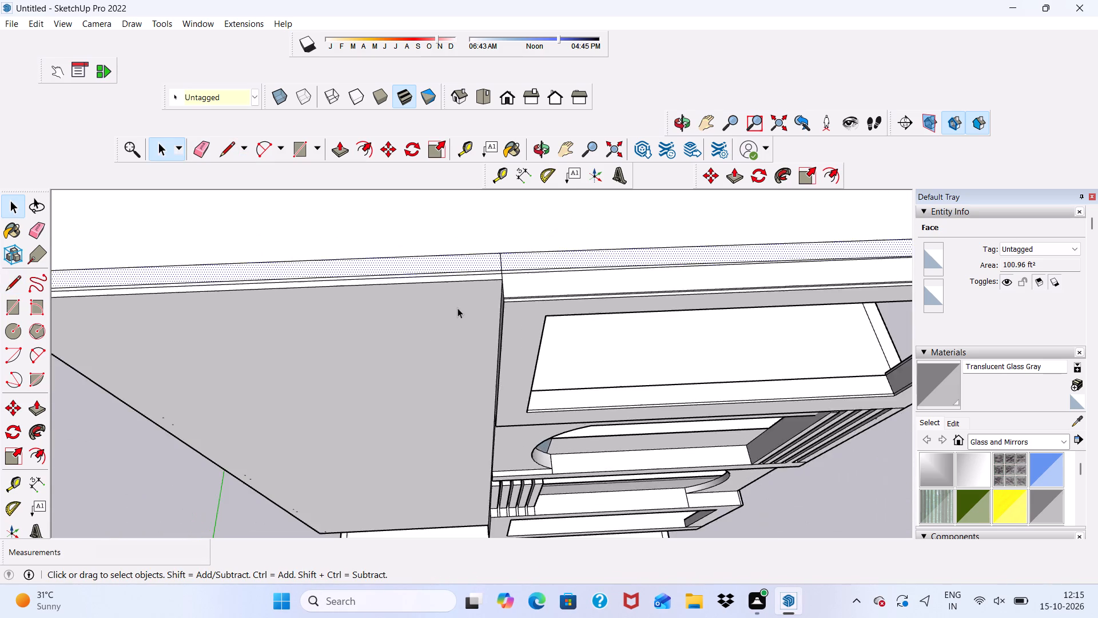
scroll(457, 308, down, 7)
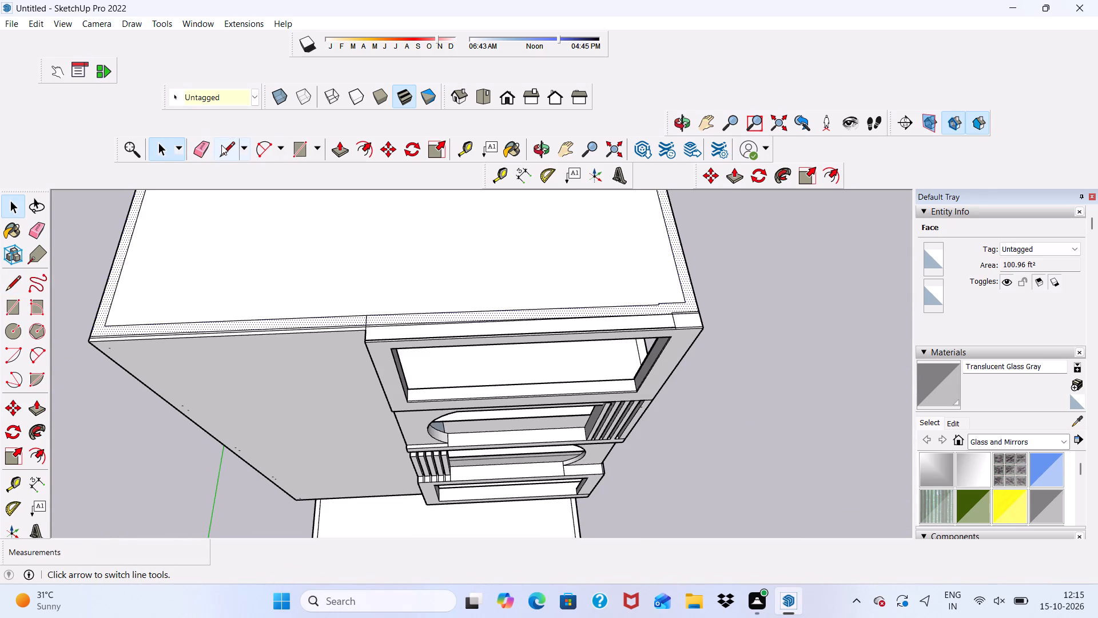
click(221, 145)
scroll(634, 284, up, 8)
scroll(725, 316, down, 1)
scroll(696, 354, up, 3)
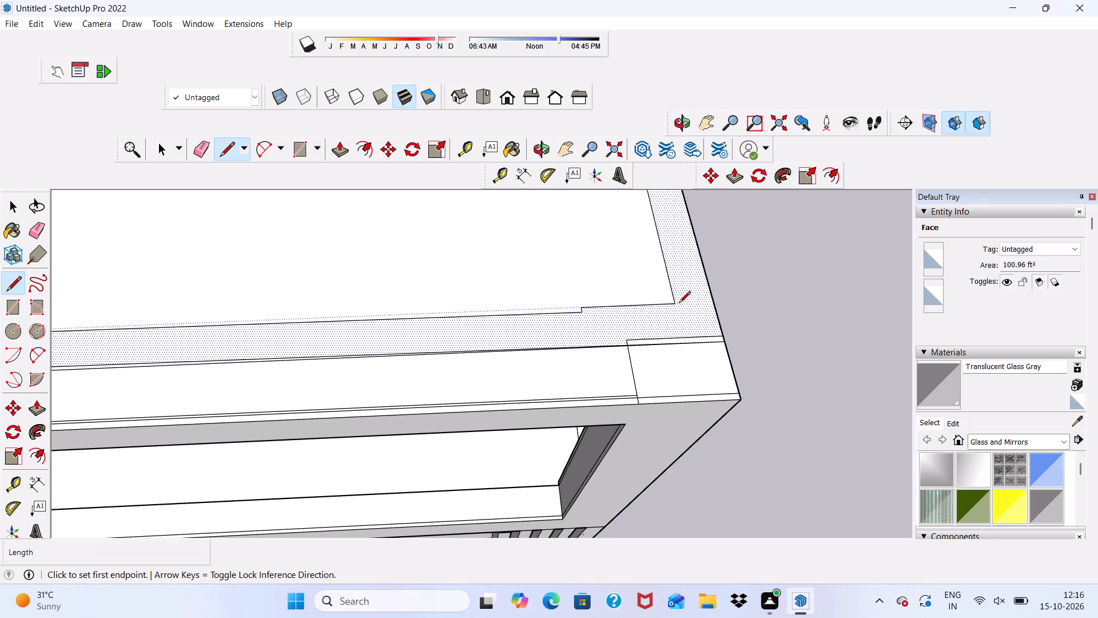
click(675, 304)
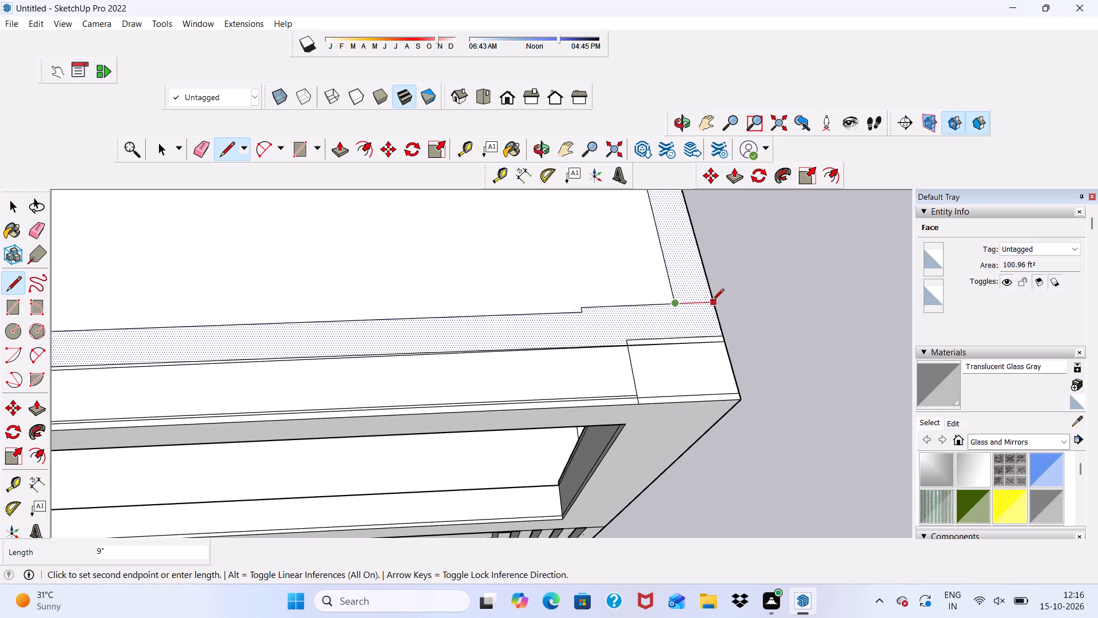
click(712, 302)
key(space)
Push/Pull the front roof border strip behind the top-floor balcony upward 4' as a parapet.
click(583, 334)
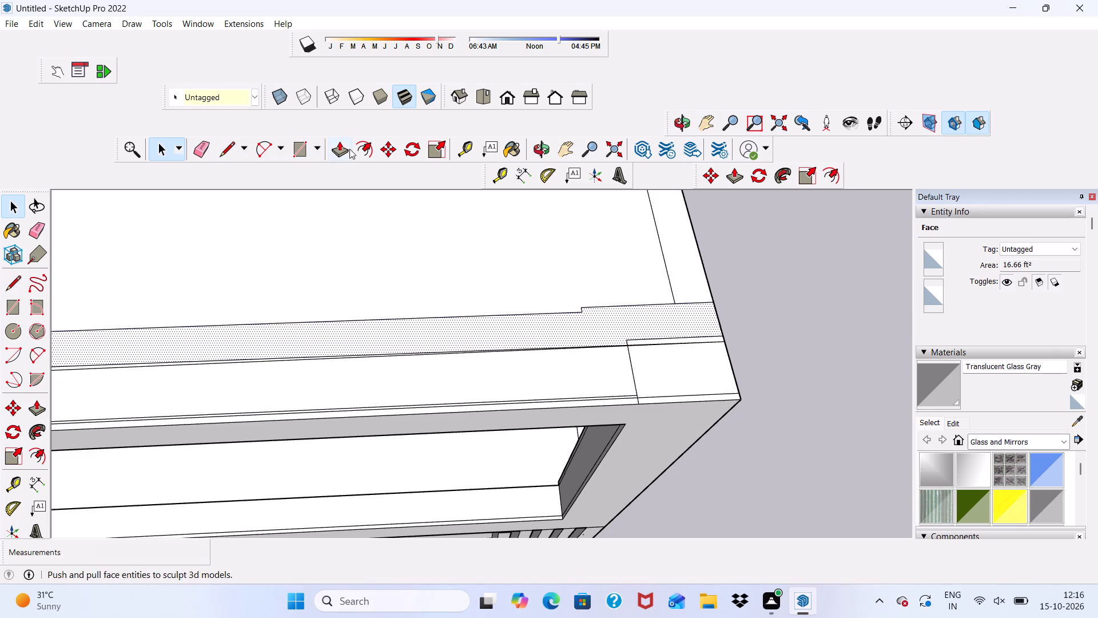
click(357, 153)
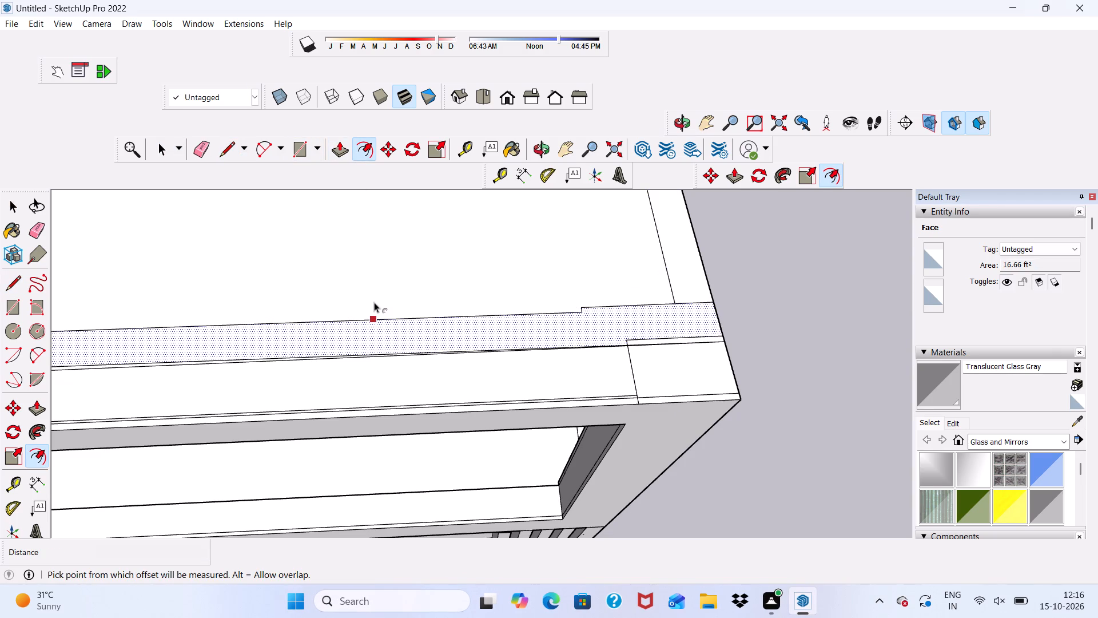
click(341, 143)
click(415, 331)
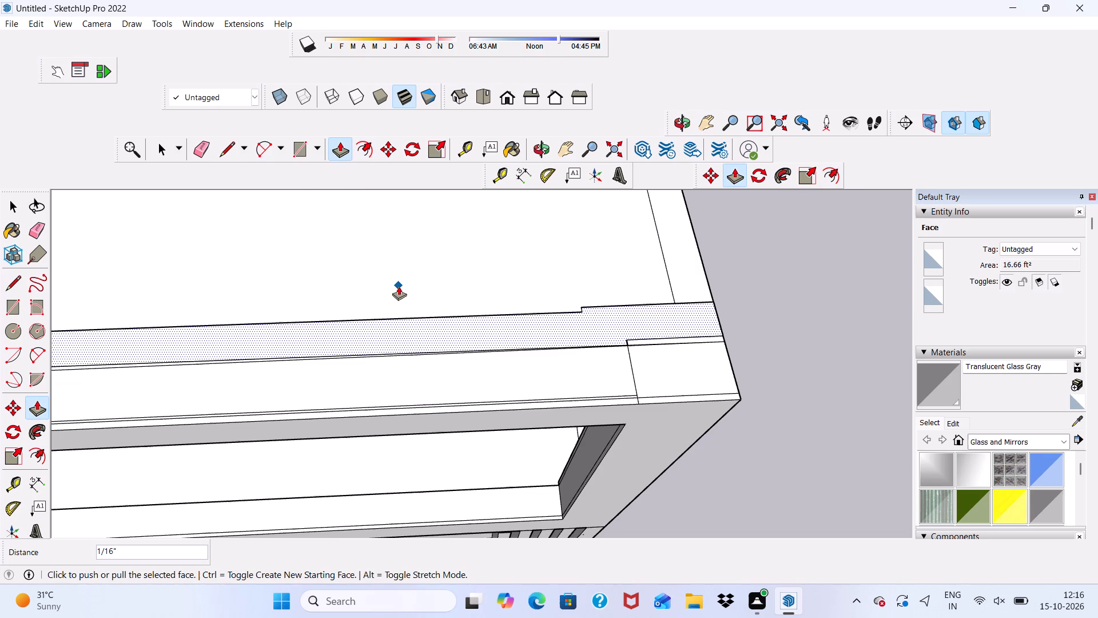
key(ctrl+z)
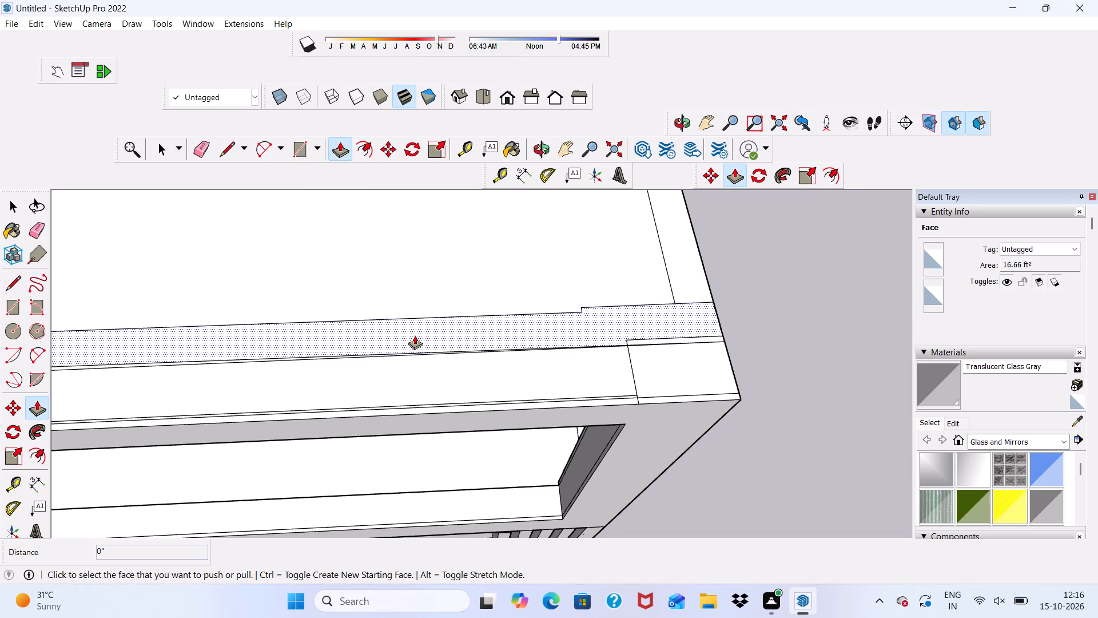
click(415, 335)
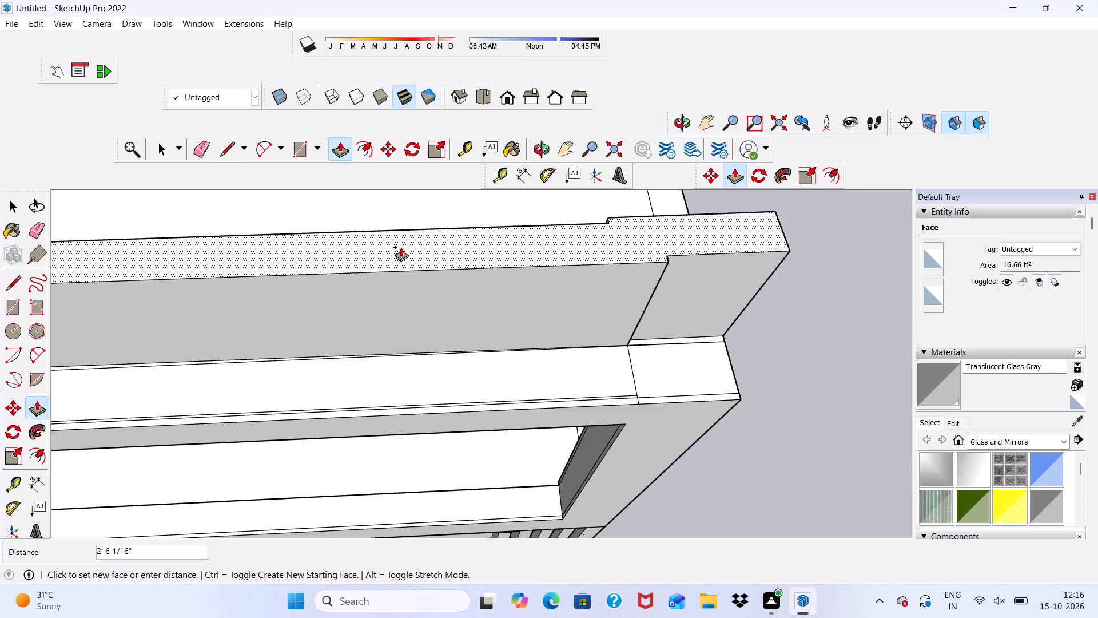
text(4')
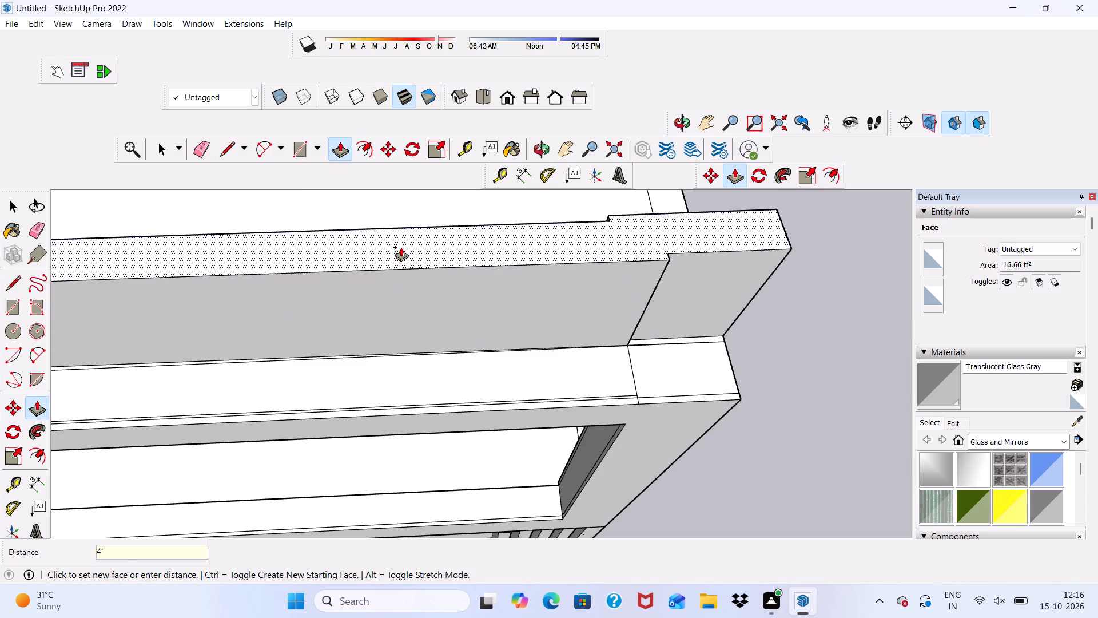
key(BackSpace)
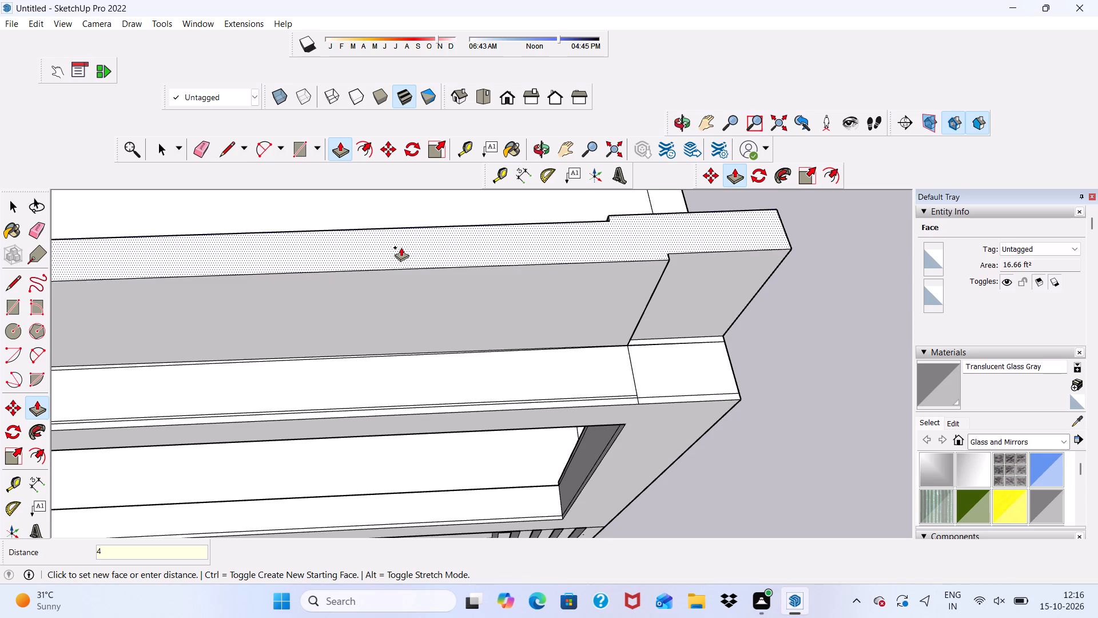
key(apostrophe)
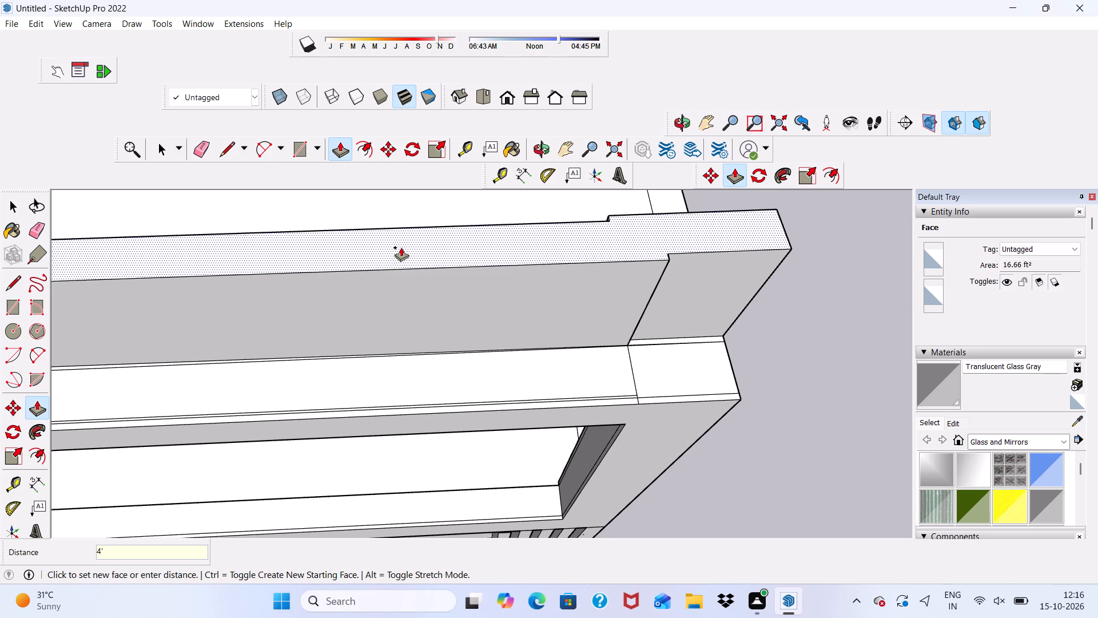
key(Return)
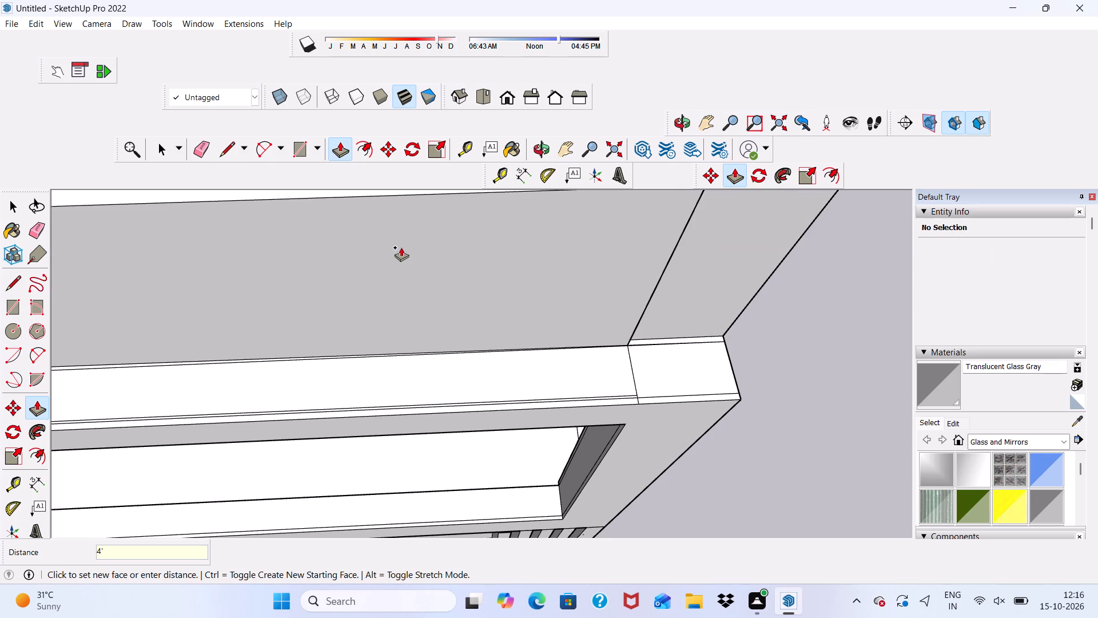
key(space)
Pull the recessed end section of the parapet's front face, at the open-side corner, forward to align with the adjoining parapet face.
scroll(371, 241, down, 10)
middle_drag(463, 291, 412, 118)
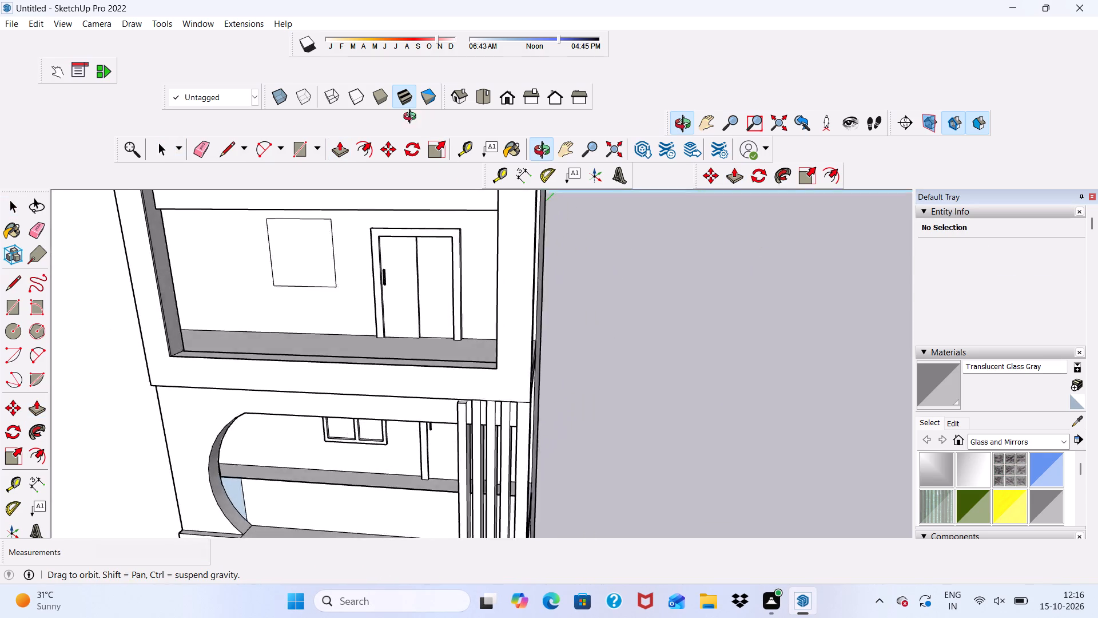
middle_drag(412, 118, 207, 272)
scroll(491, 220, up, 6)
scroll(479, 209, down, 1)
scroll(344, 268, up, 6)
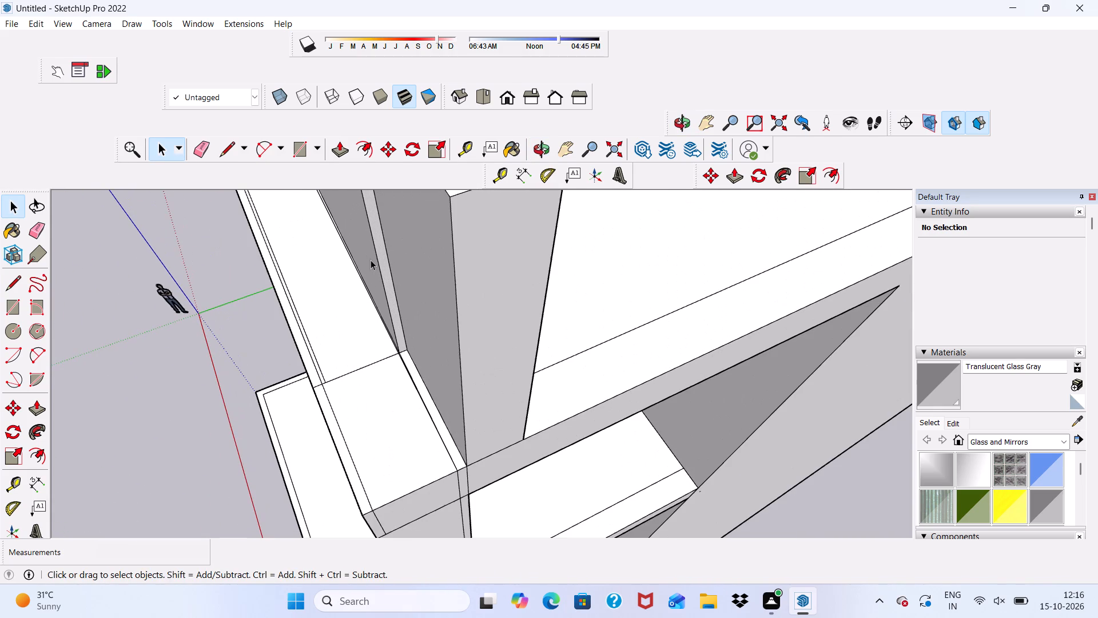
click(414, 266)
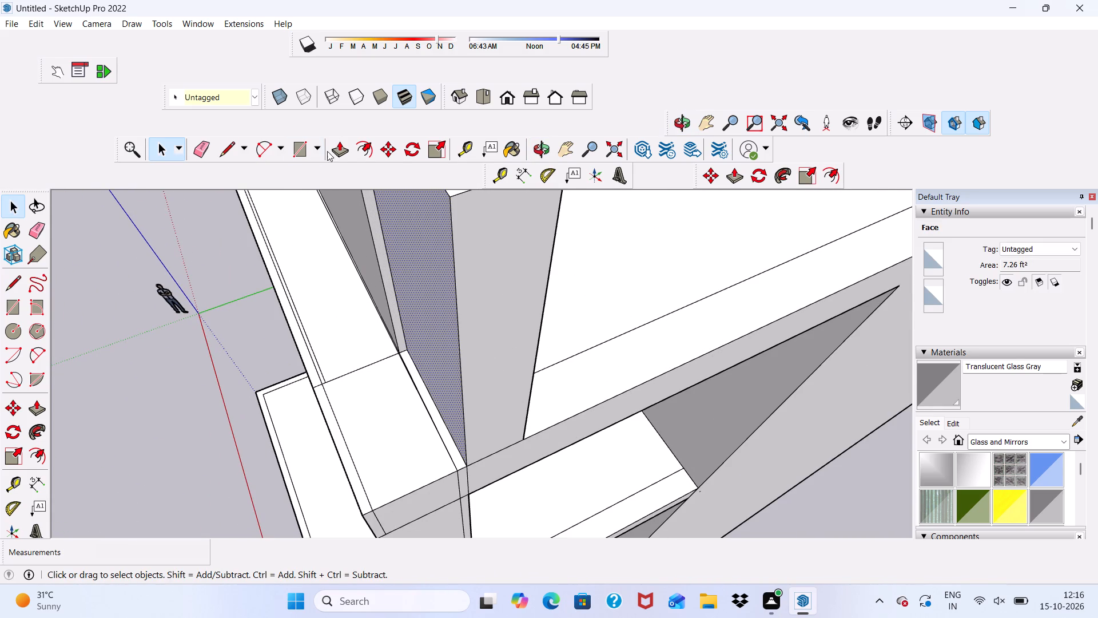
click(339, 150)
click(421, 340)
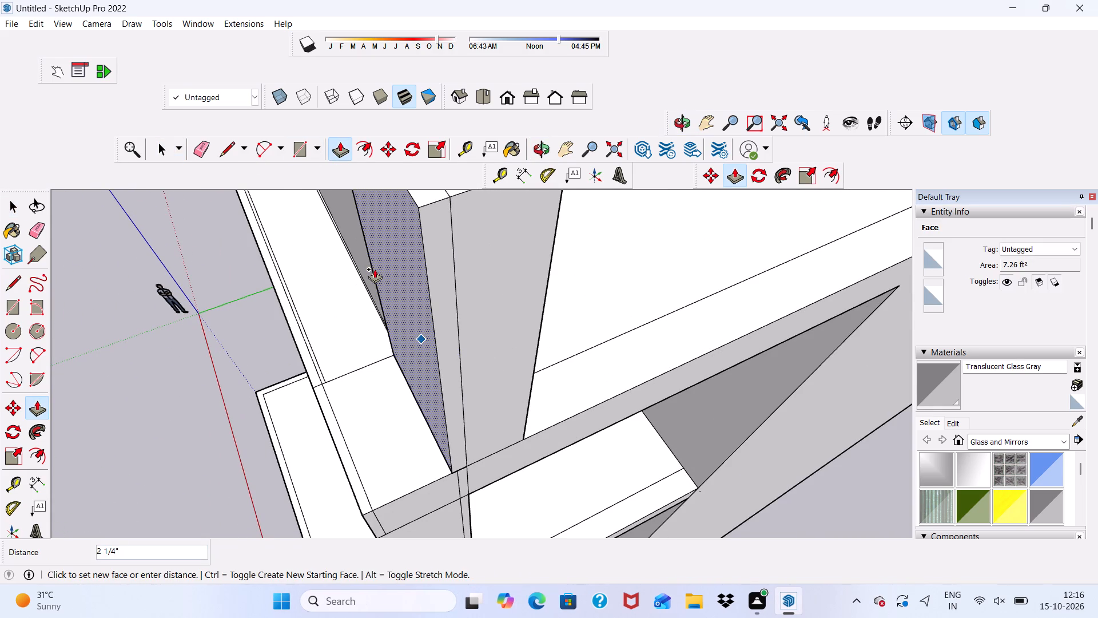
middle_drag(377, 271, 571, 239)
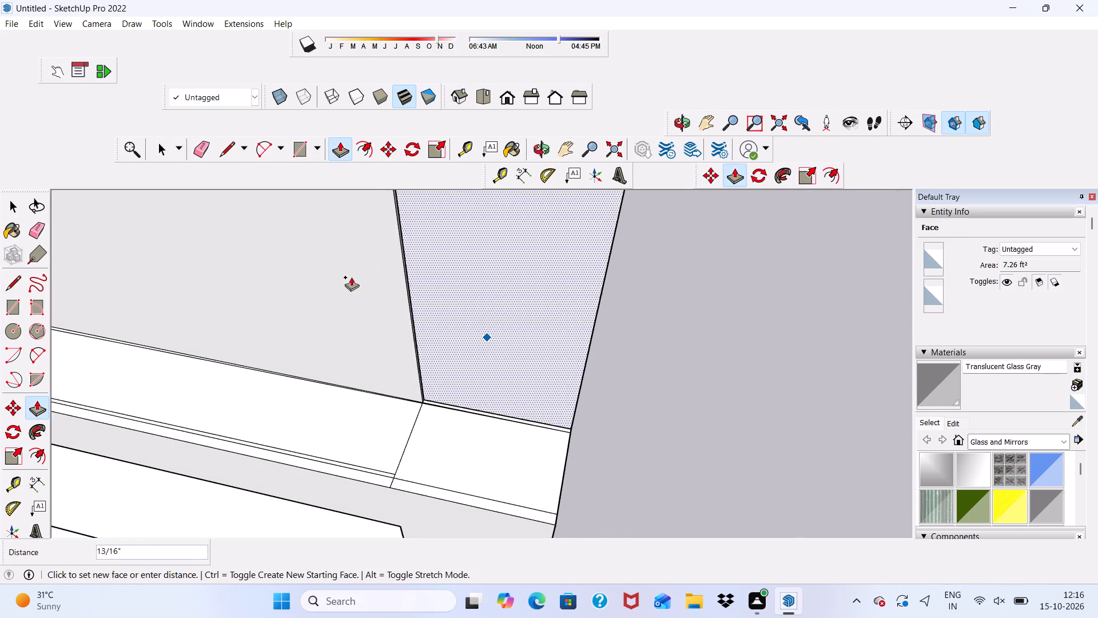
click(374, 267)
scroll(427, 259, up, 4)
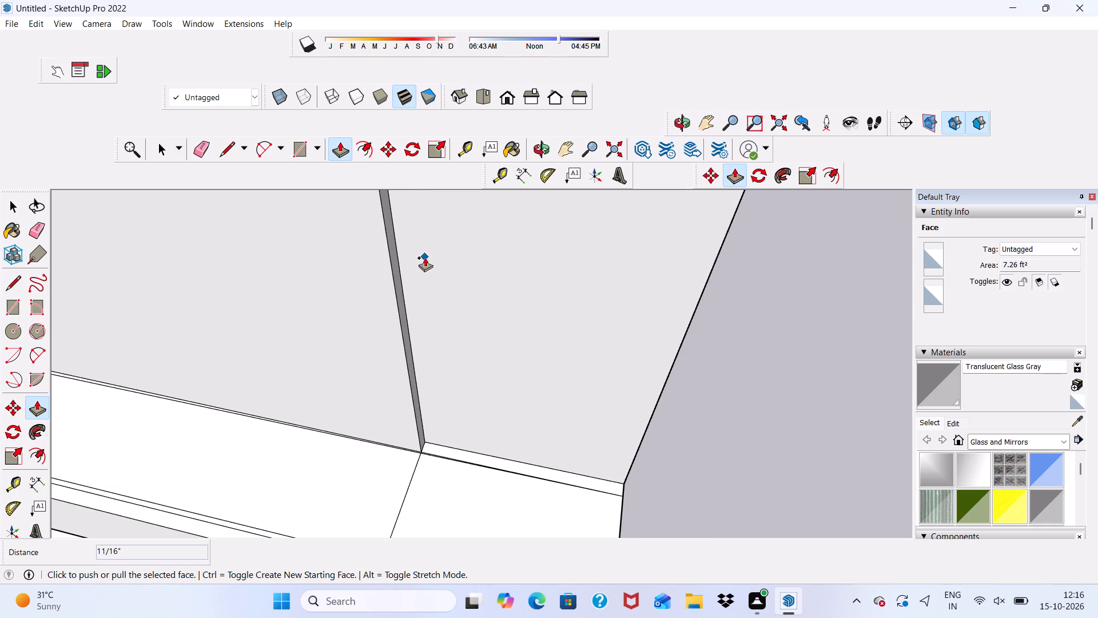
key(ctrl+z)
click(423, 290)
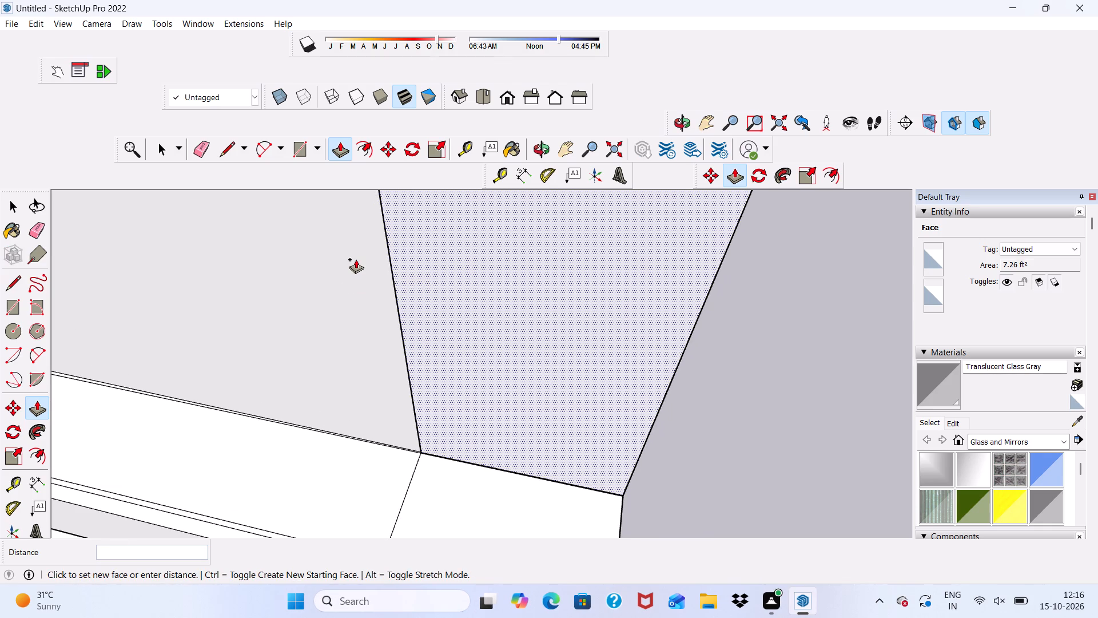
click(356, 259)
scroll(418, 308, down, 1)
middle_drag(421, 313, 407, 300)
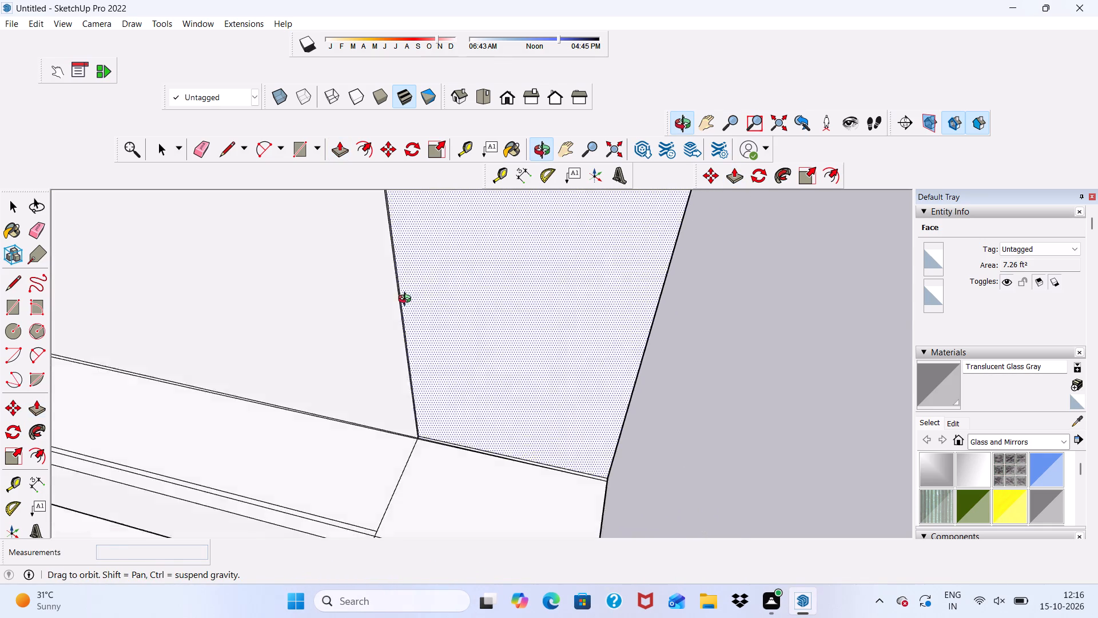
Push/Pull the front face of the parapet's open-side end section toward the adjoining front face to align them.
middle_drag(407, 300, 387, 307)
scroll(387, 307, up, 17)
click(401, 263)
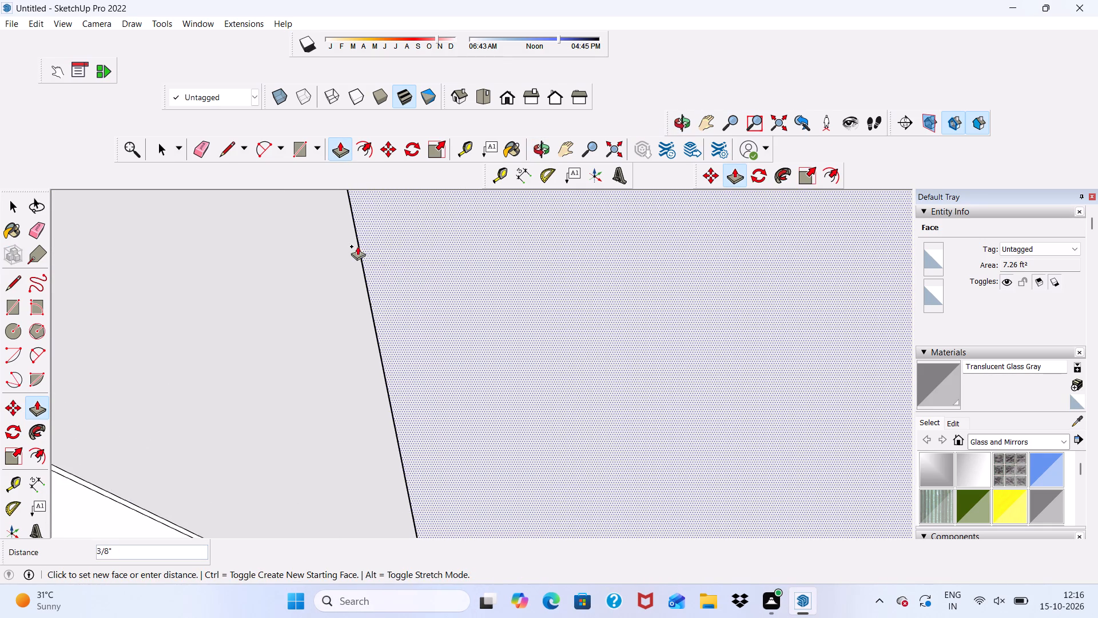
scroll(348, 229, down, 1)
middle_drag(348, 229, 644, 187)
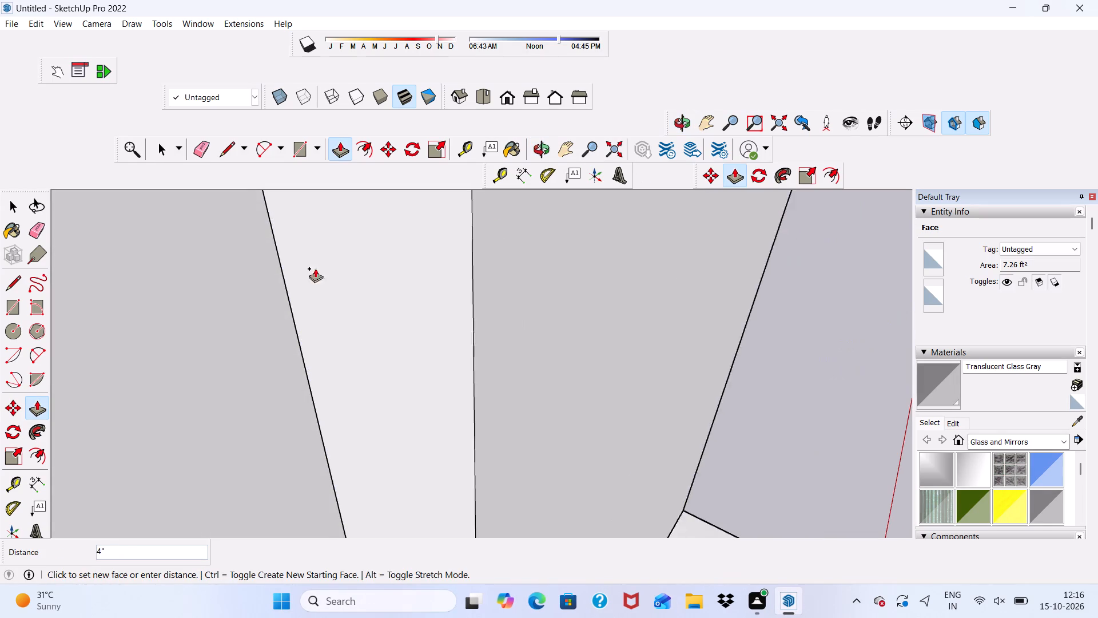
click(265, 264)
Pull the thin vertical step face on the parapet front about 1' 9 3/4" across to the open-side end face.
scroll(324, 243, up, 4)
middle_drag(322, 263, 62, 324)
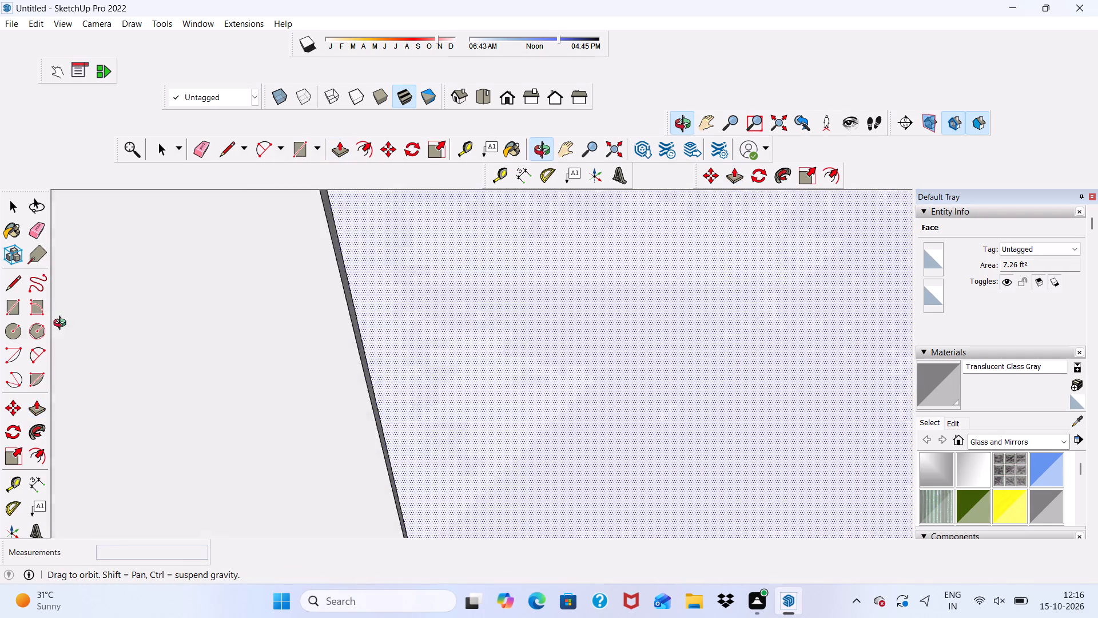
middle_drag(62, 324, 26, 336)
scroll(381, 264, up, 6)
click(408, 255)
scroll(445, 300, down, 9)
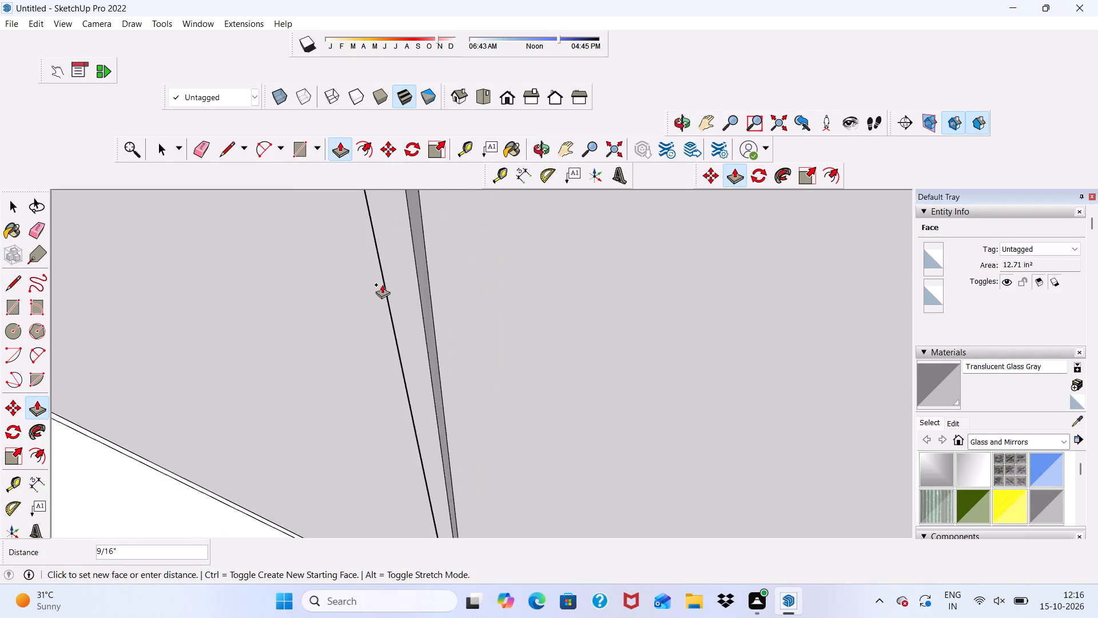
scroll(382, 284, down, 8)
scroll(274, 266, down, 11)
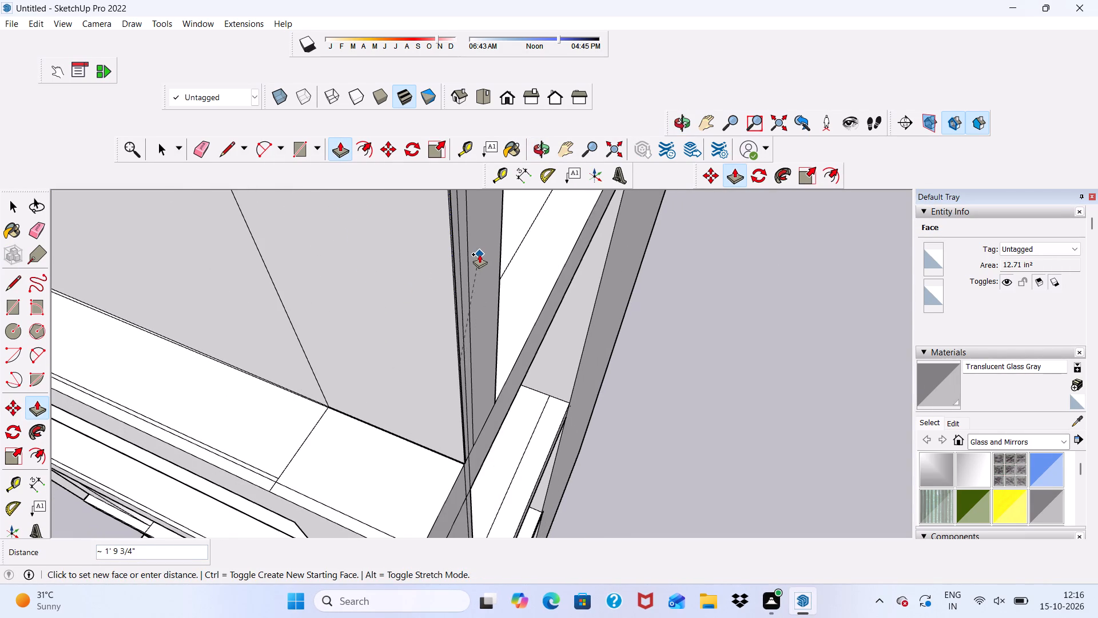
click(479, 254)
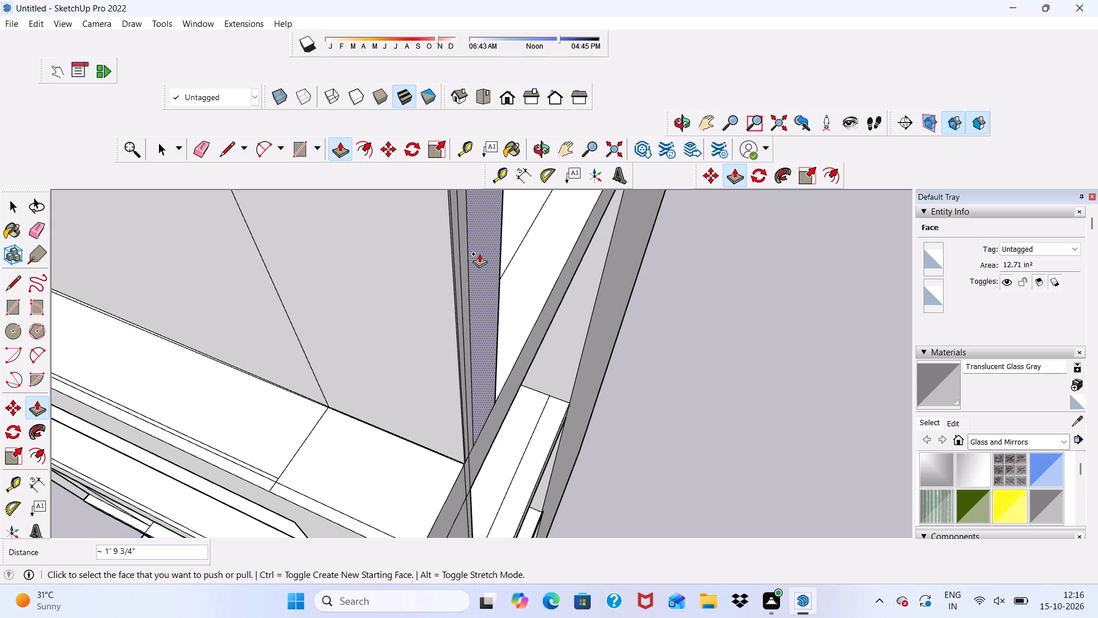
Erase the leftover vertical edges on the parapet's open-side end face.
key(space)
click(194, 152)
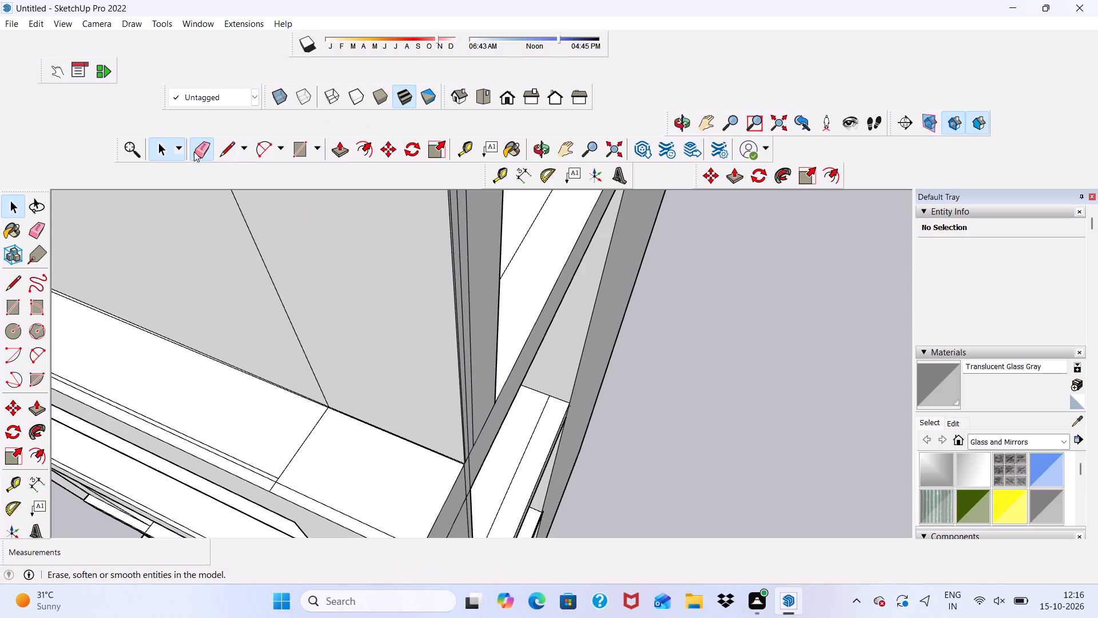
scroll(469, 258, up, 10)
drag(439, 213, 434, 221)
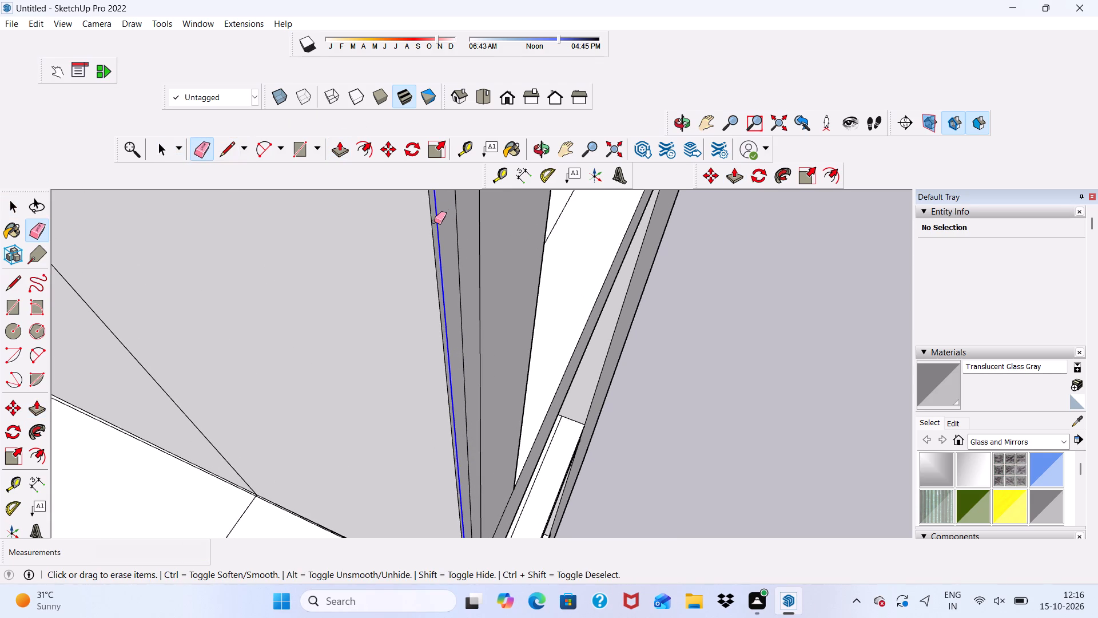
drag(434, 221, 482, 217)
click(482, 217)
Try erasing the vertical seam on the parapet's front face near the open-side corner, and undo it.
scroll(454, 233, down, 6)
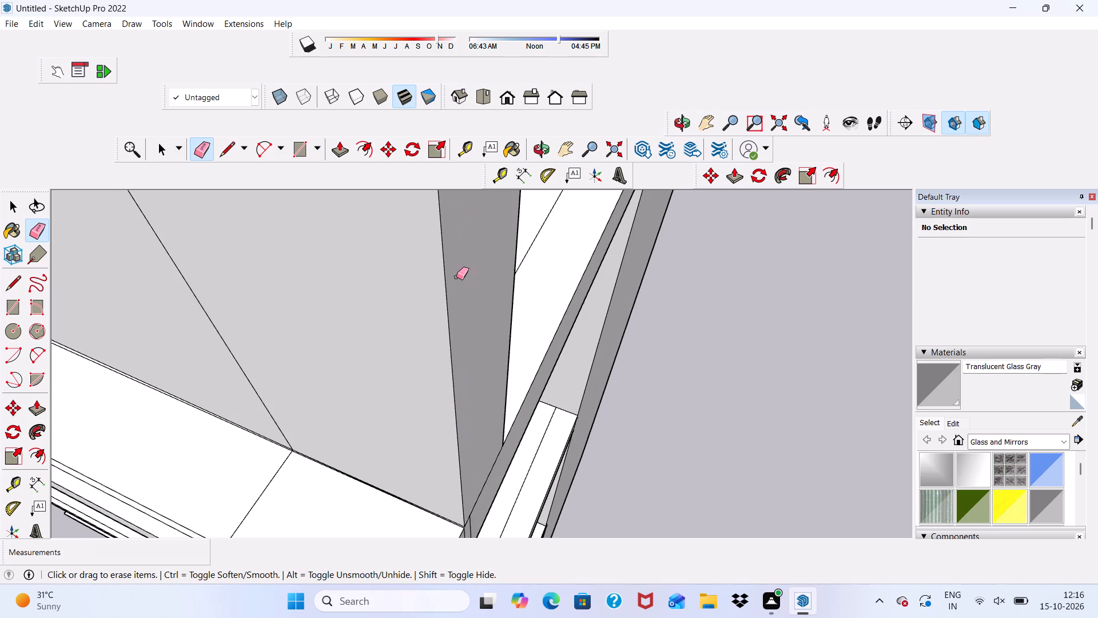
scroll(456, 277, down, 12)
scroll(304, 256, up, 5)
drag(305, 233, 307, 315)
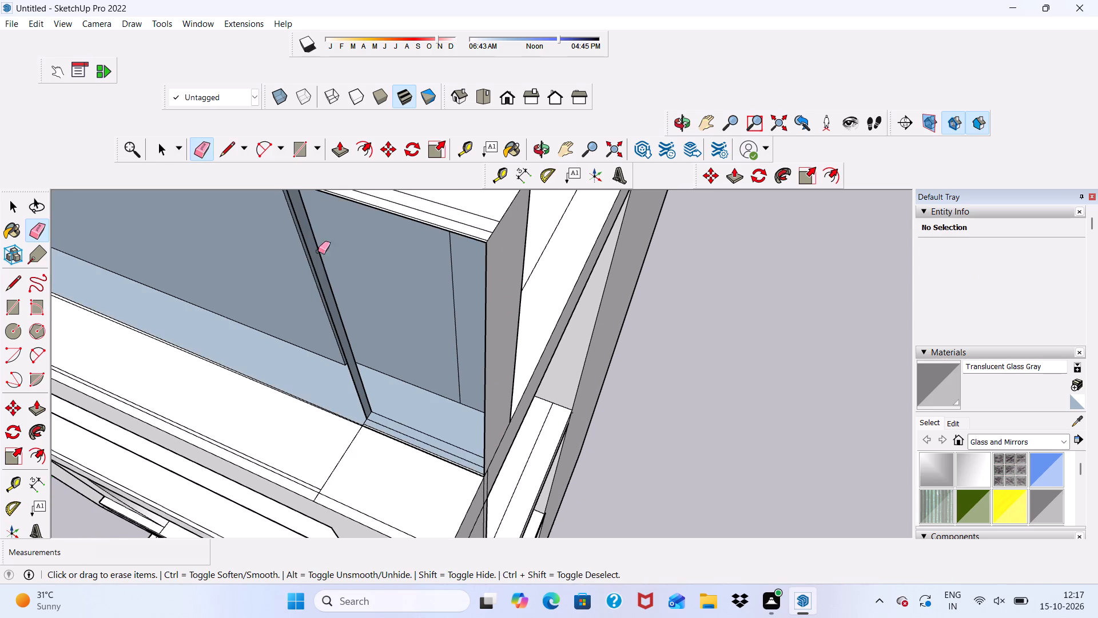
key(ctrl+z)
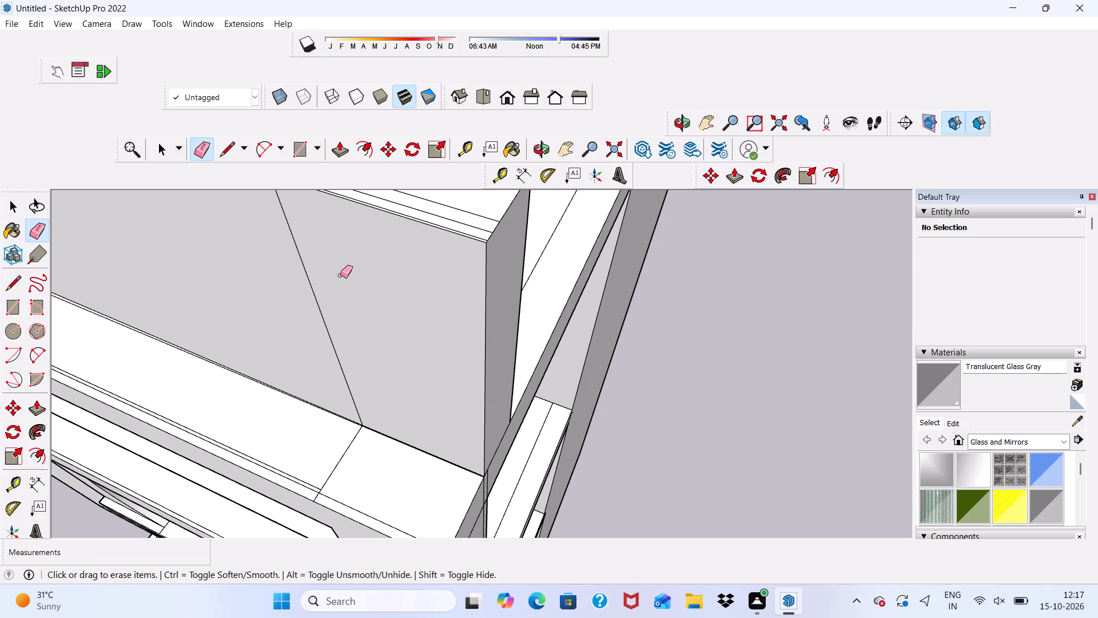
Erase the leftover lengthwise lines and short cross edge on the parapet's top face near the open-side corner.
scroll(473, 219, up, 10)
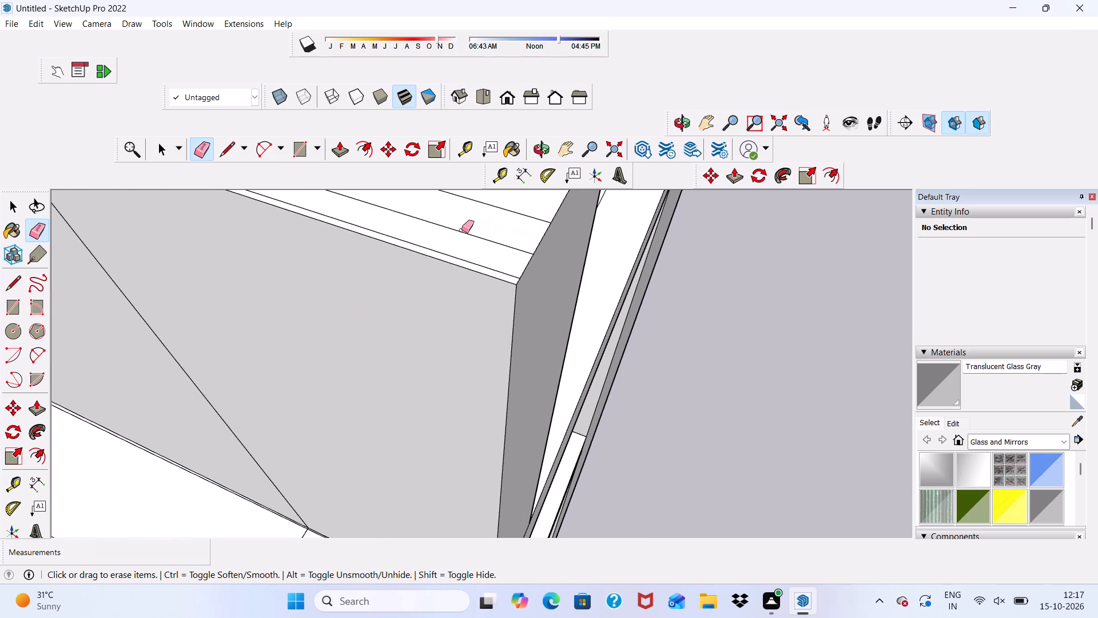
drag(459, 240, 486, 212)
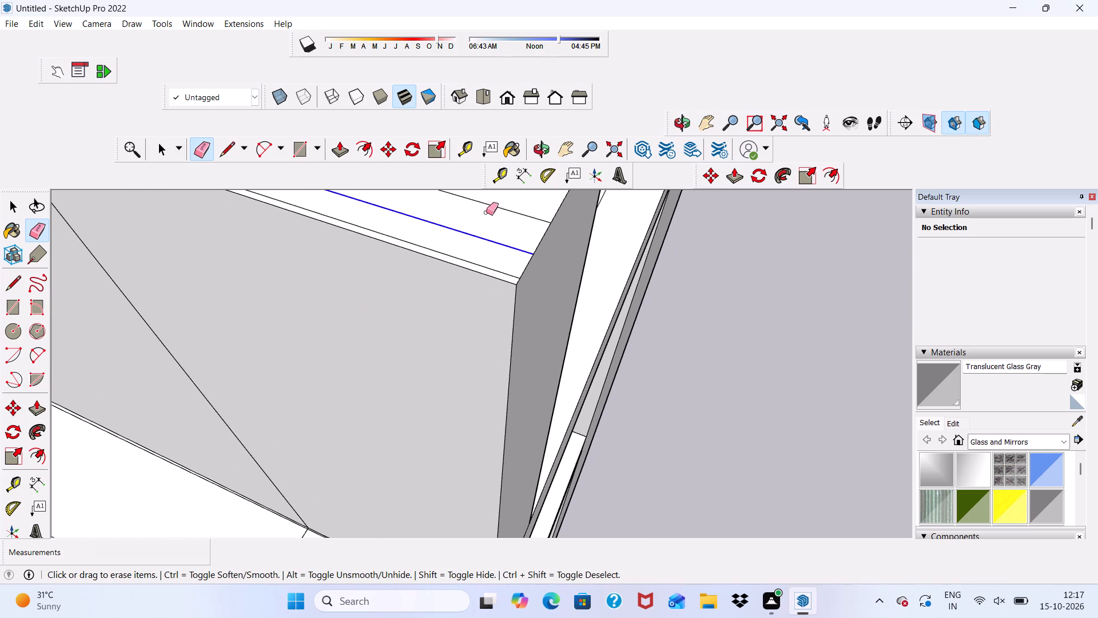
drag(486, 212, 495, 206)
scroll(492, 237, down, 12)
scroll(327, 259, up, 7)
scroll(317, 209, up, 11)
drag(268, 200, 277, 203)
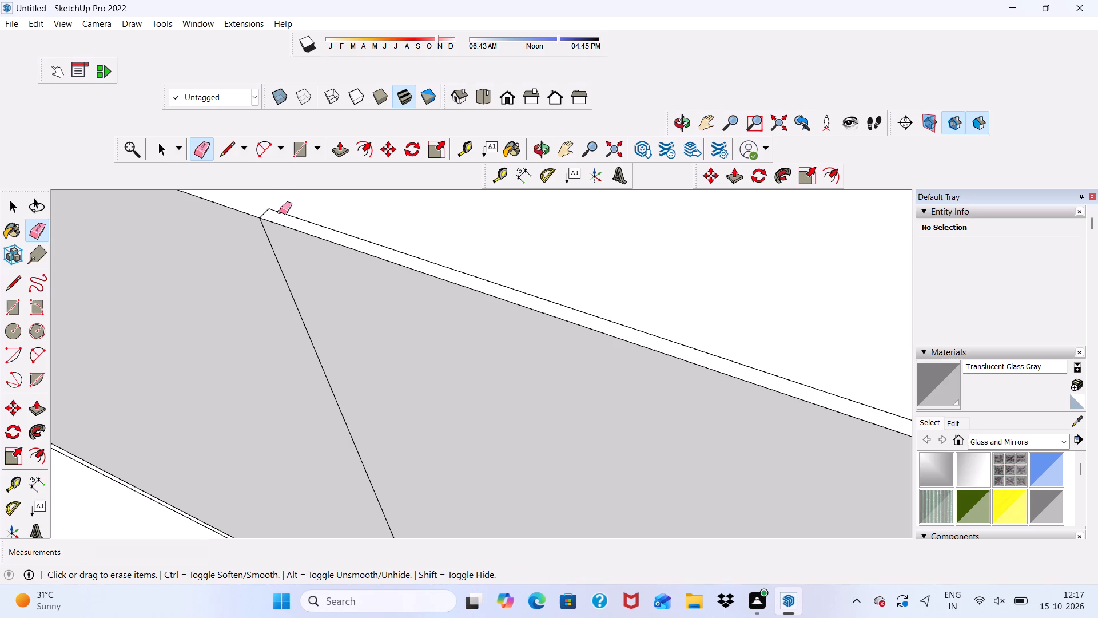
click(280, 212)
click(265, 210)
scroll(221, 261, down, 10)
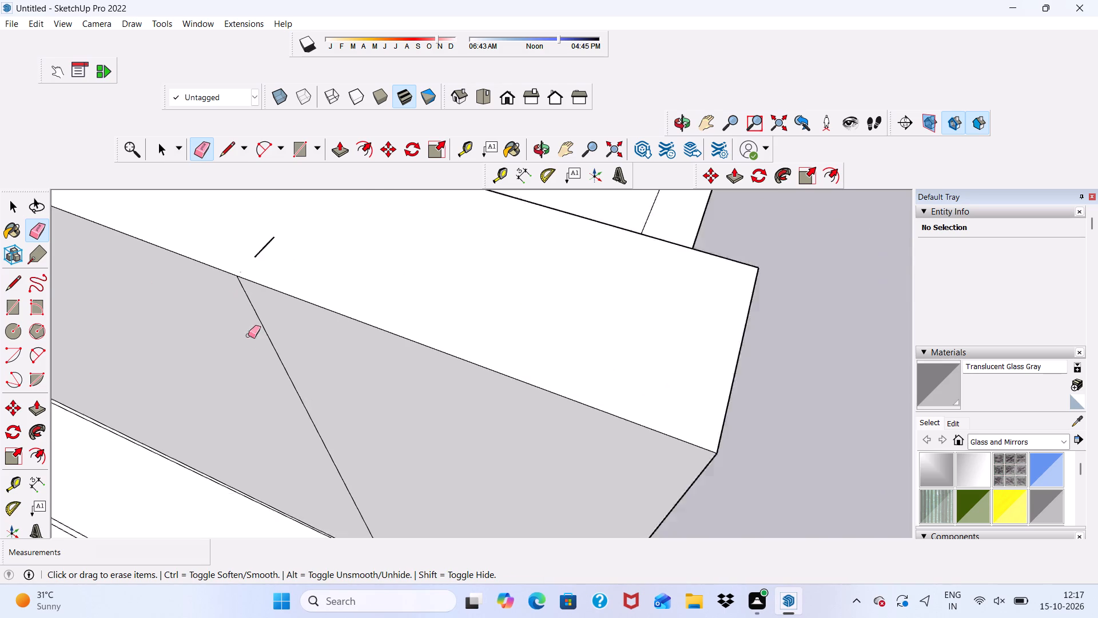
scroll(248, 335, down, 2)
scroll(260, 266, up, 6)
drag(260, 266, 266, 275)
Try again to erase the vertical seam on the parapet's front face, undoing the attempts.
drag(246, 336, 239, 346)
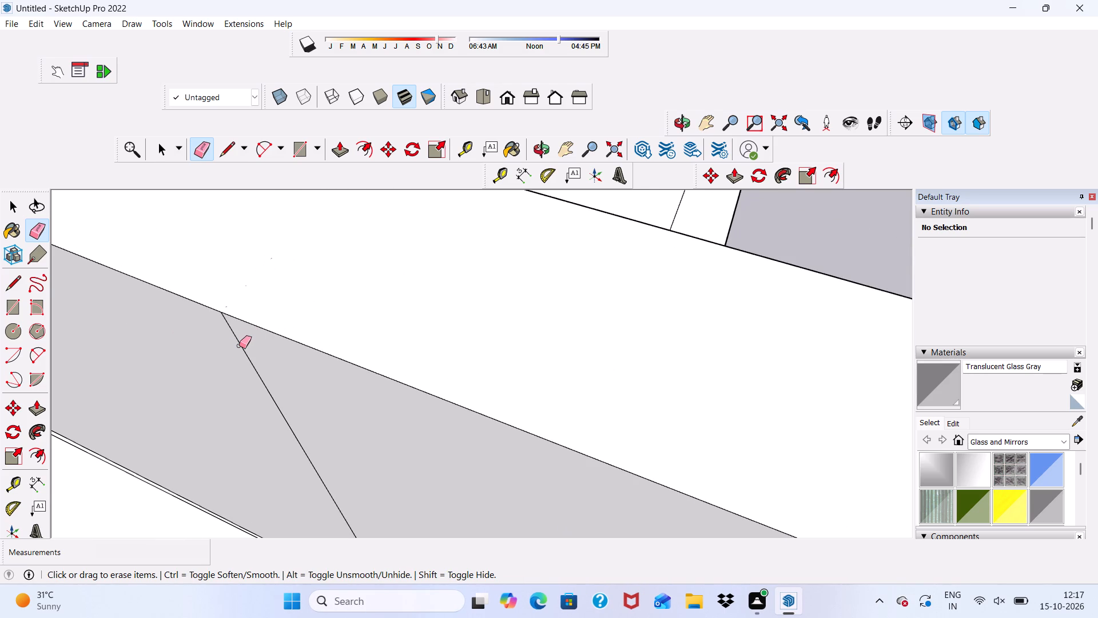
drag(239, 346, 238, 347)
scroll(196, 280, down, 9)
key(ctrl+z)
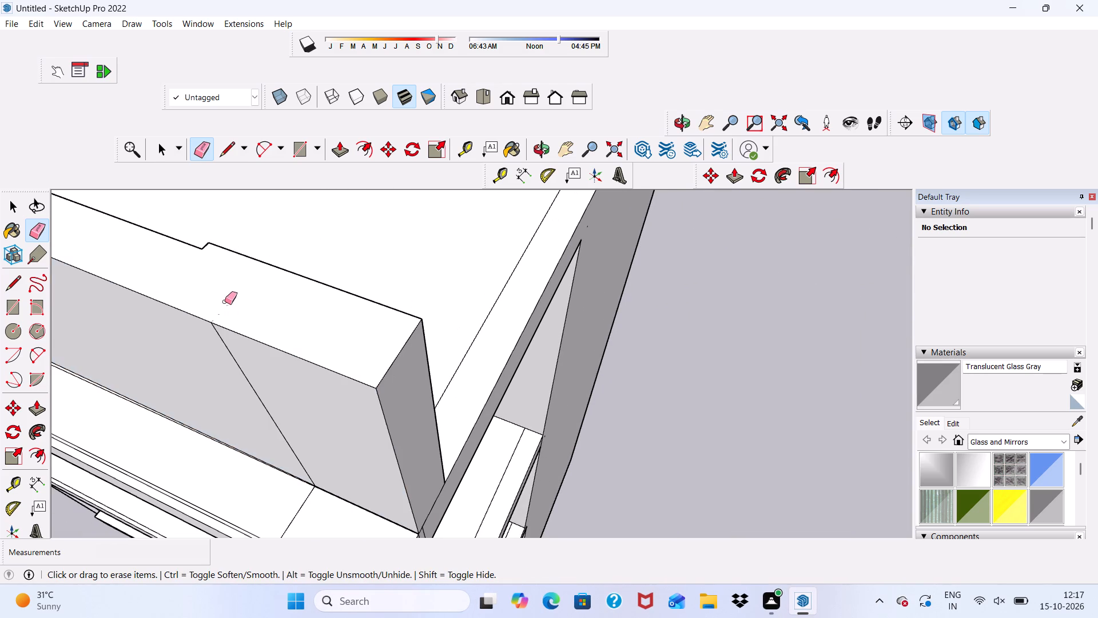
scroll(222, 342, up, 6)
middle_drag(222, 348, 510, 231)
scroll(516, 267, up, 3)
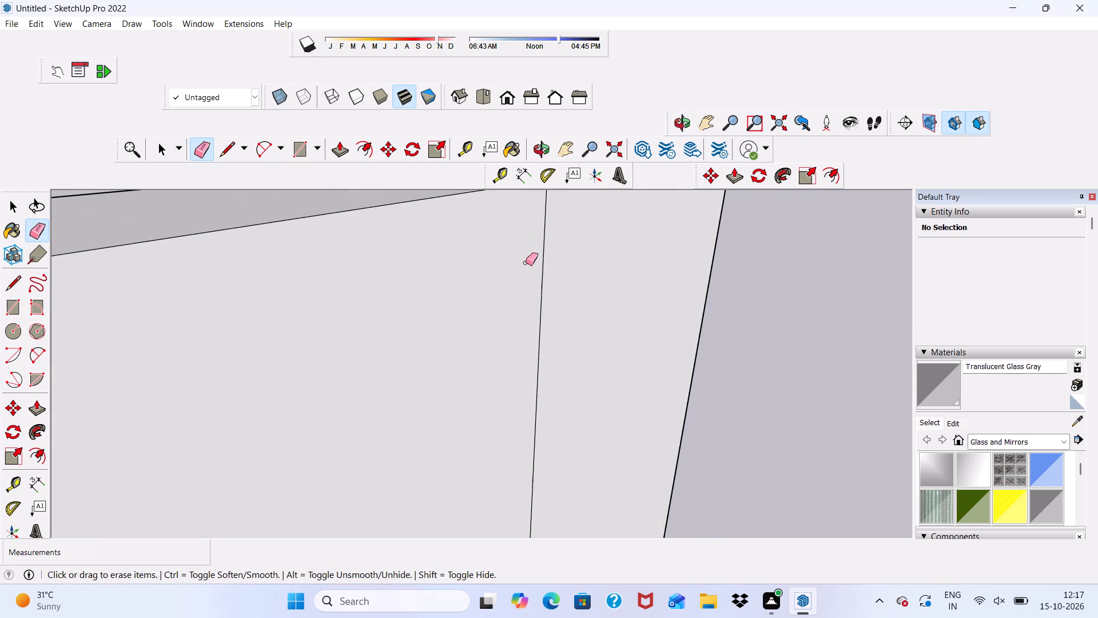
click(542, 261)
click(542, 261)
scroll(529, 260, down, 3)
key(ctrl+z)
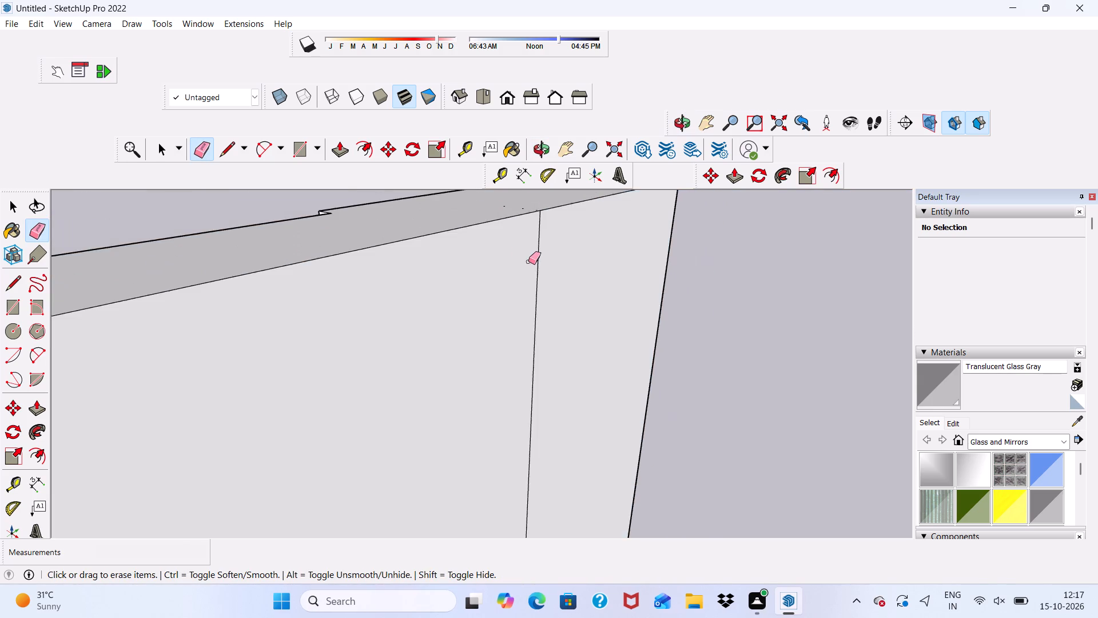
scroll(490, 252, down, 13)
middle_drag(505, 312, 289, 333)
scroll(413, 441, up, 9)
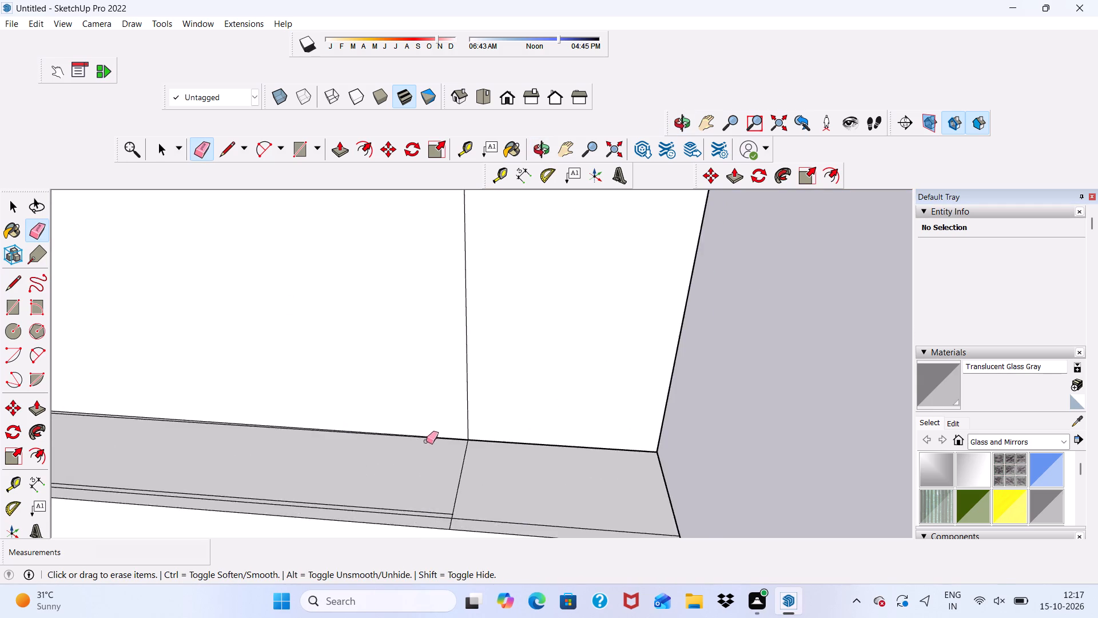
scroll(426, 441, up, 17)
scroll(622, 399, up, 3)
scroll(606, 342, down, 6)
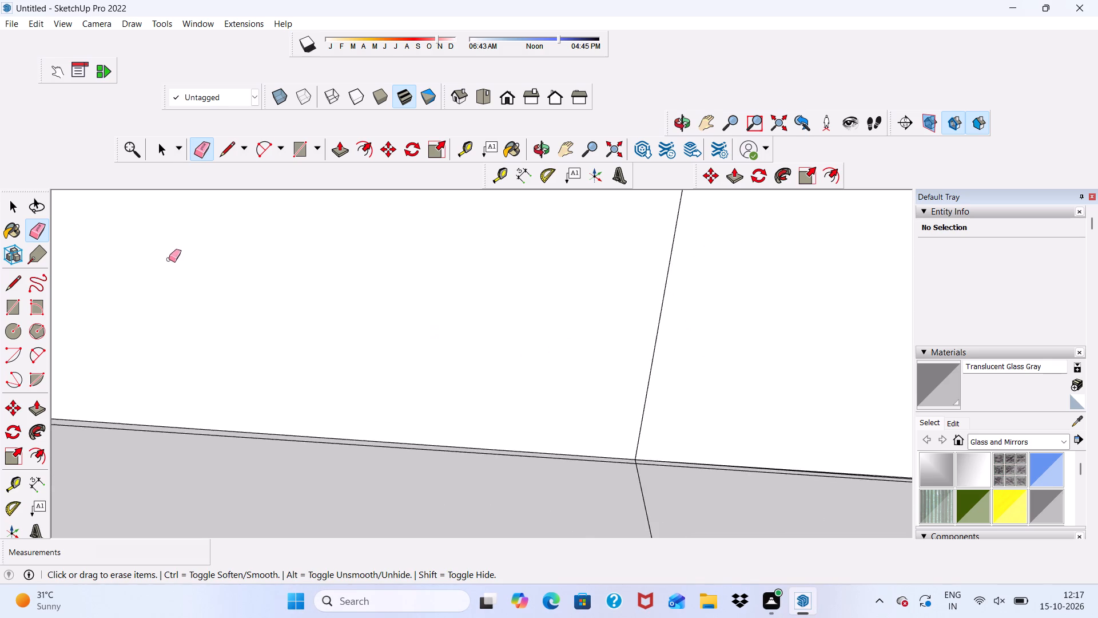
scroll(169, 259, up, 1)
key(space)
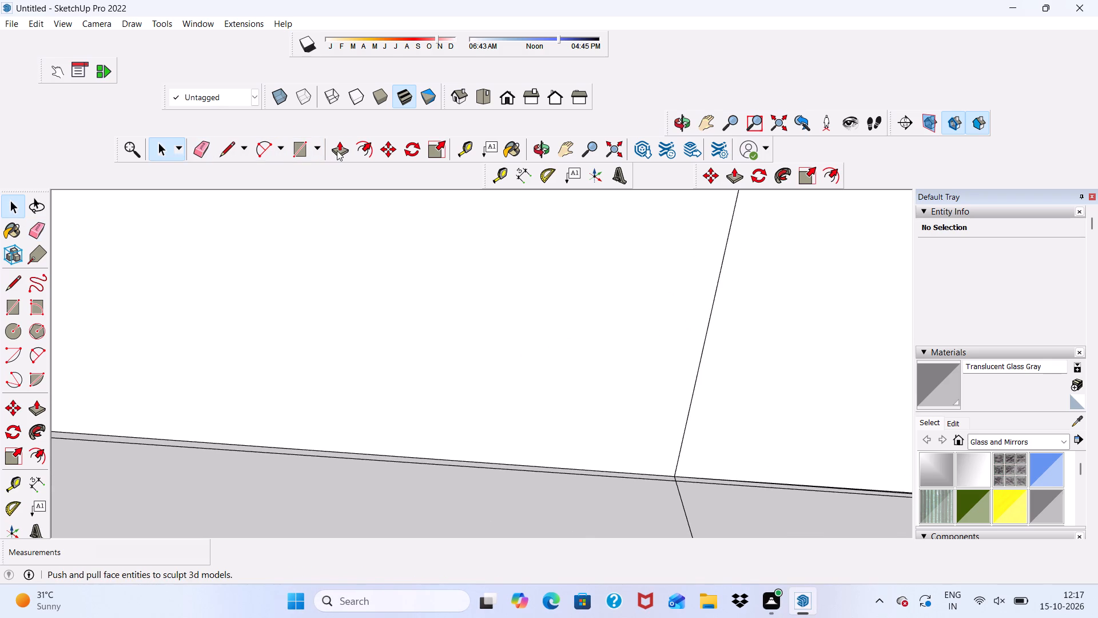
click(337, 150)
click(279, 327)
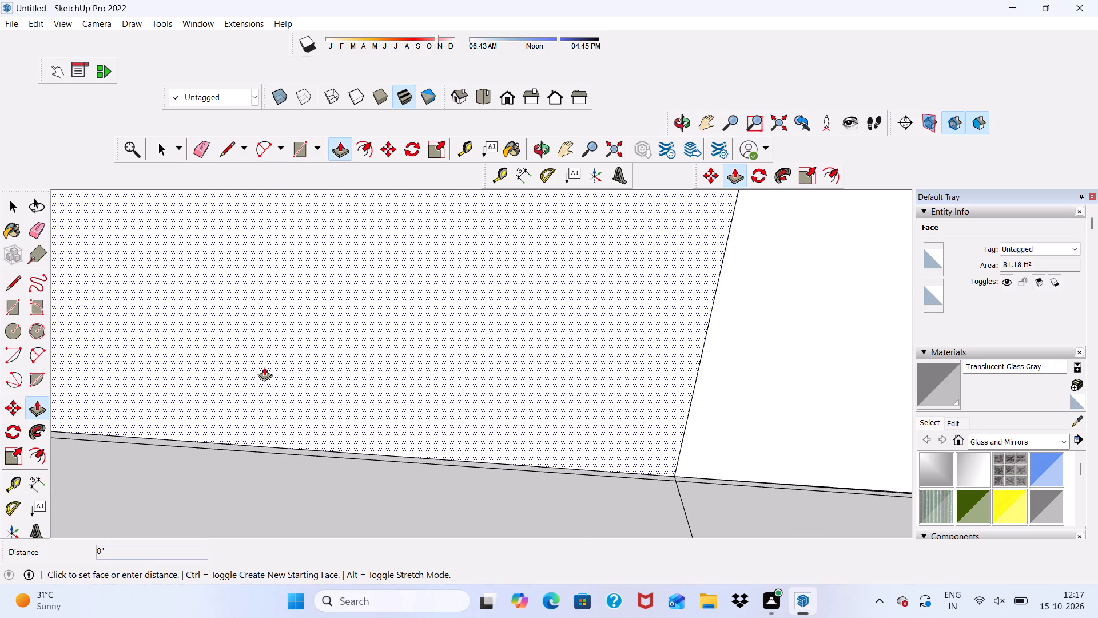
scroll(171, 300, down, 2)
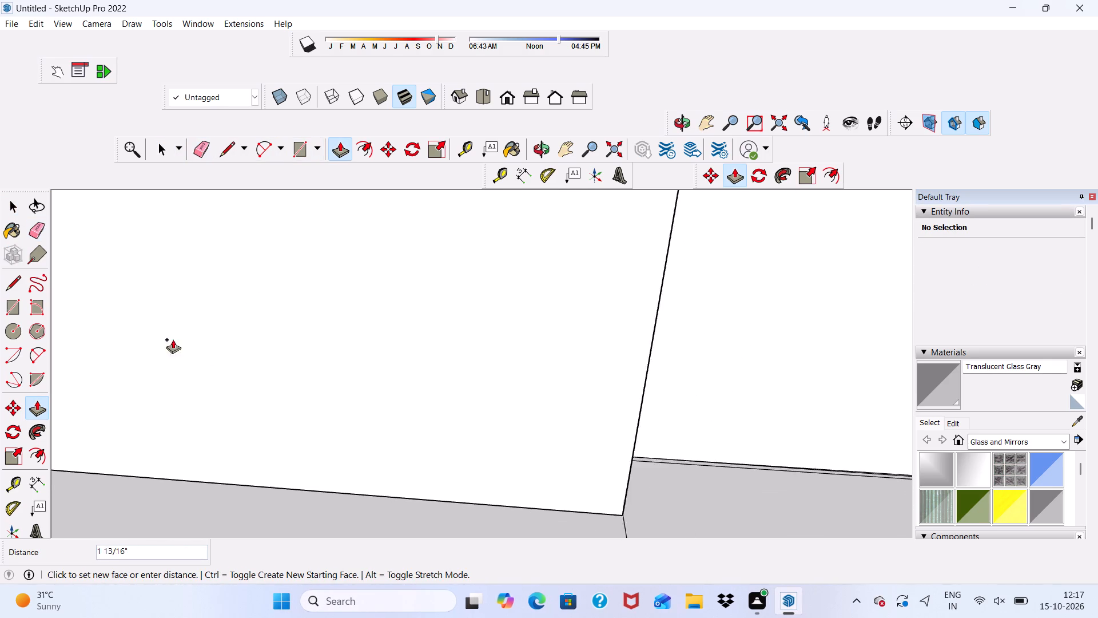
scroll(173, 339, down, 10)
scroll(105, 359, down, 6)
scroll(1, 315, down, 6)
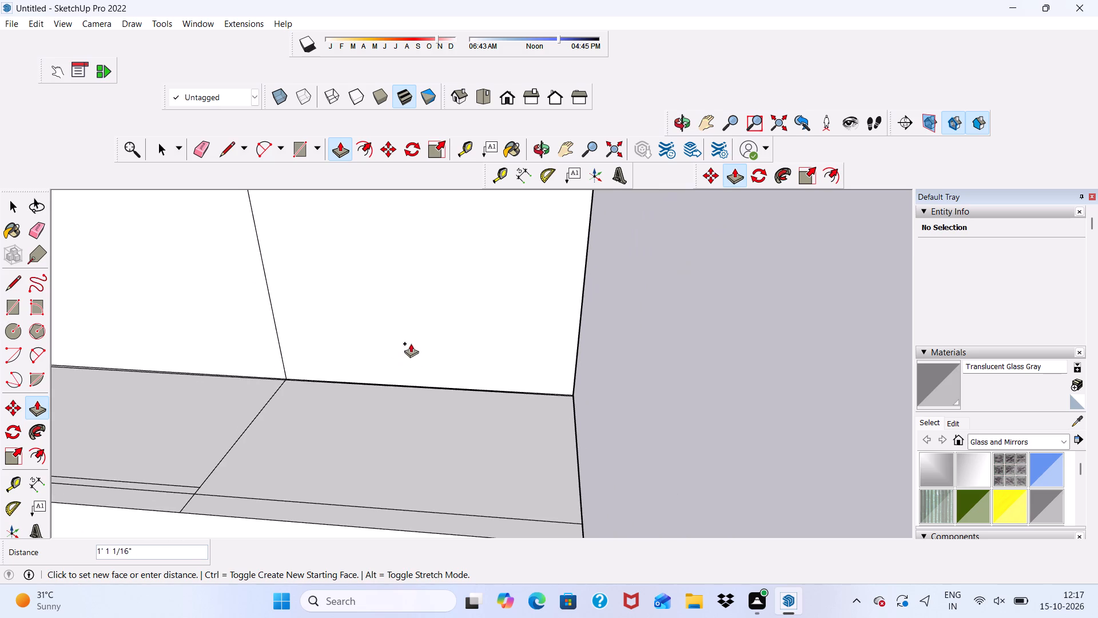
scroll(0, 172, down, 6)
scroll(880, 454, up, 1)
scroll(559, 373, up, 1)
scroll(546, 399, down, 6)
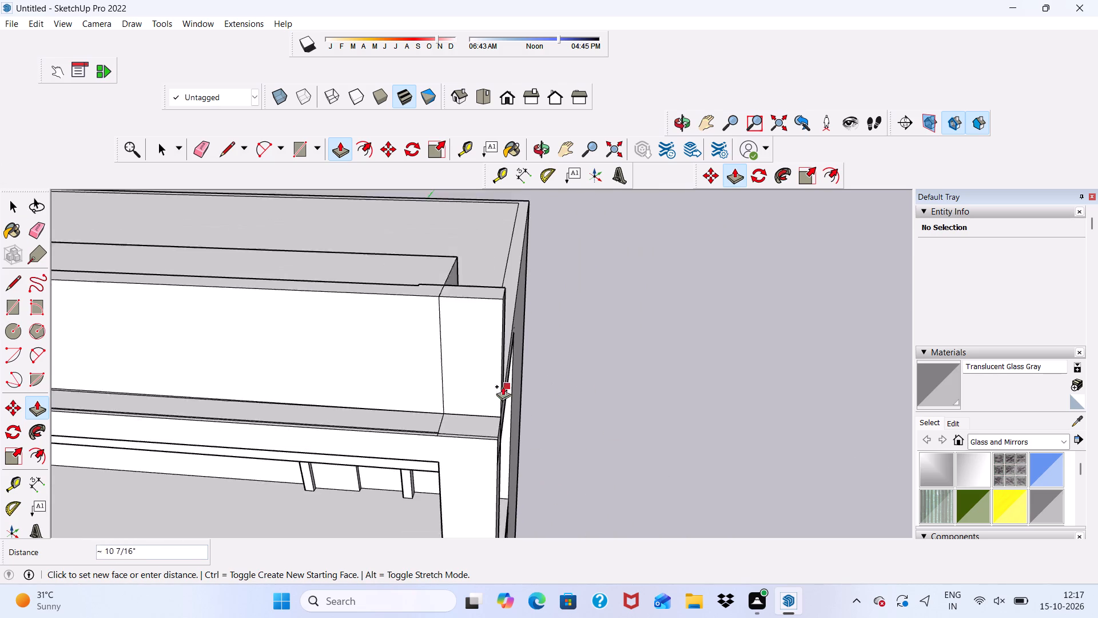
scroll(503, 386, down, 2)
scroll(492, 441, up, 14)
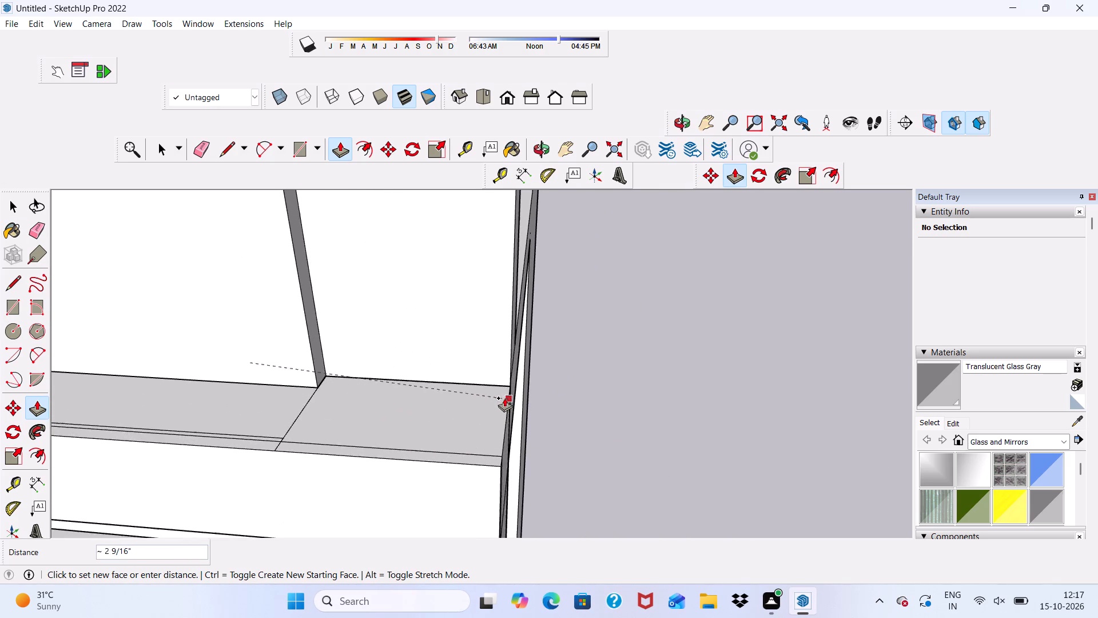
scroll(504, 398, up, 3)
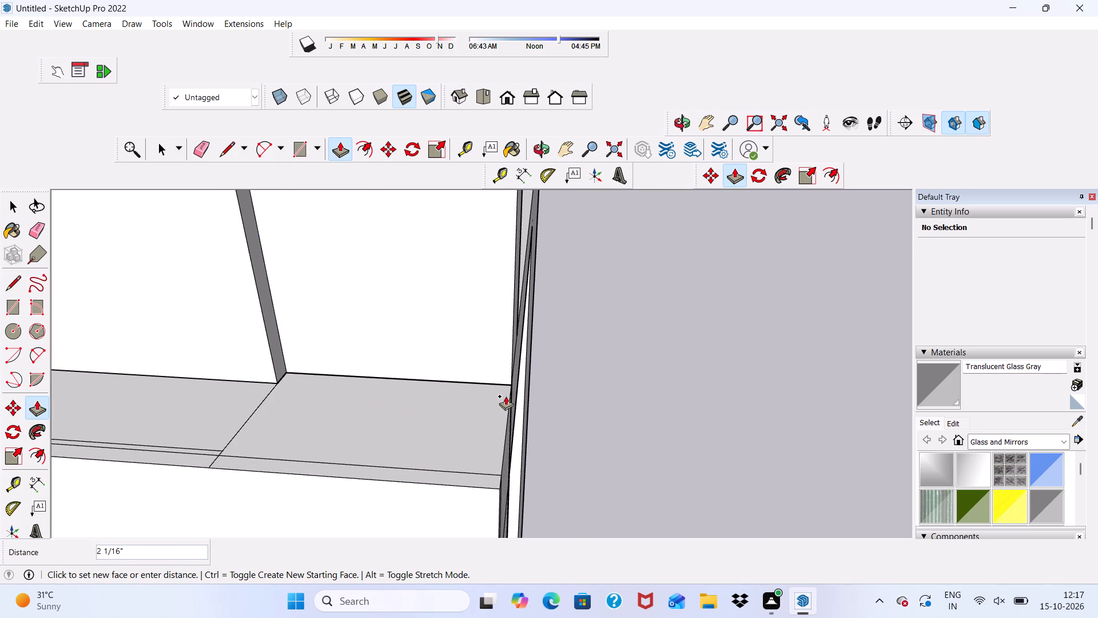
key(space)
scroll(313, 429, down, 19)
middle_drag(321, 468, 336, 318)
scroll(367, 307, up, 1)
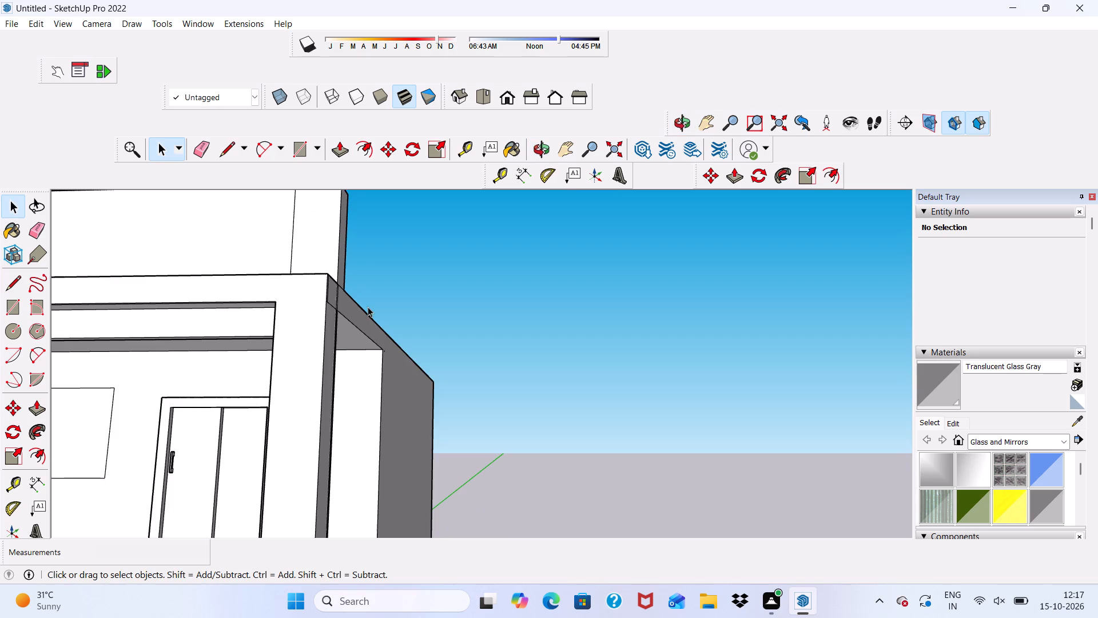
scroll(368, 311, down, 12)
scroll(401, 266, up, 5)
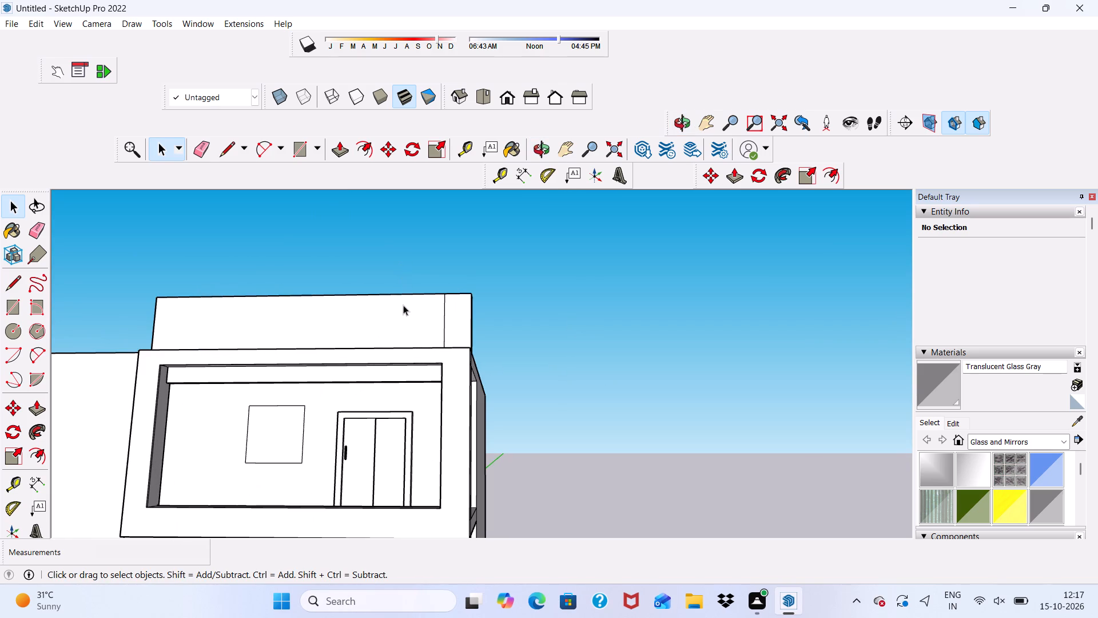
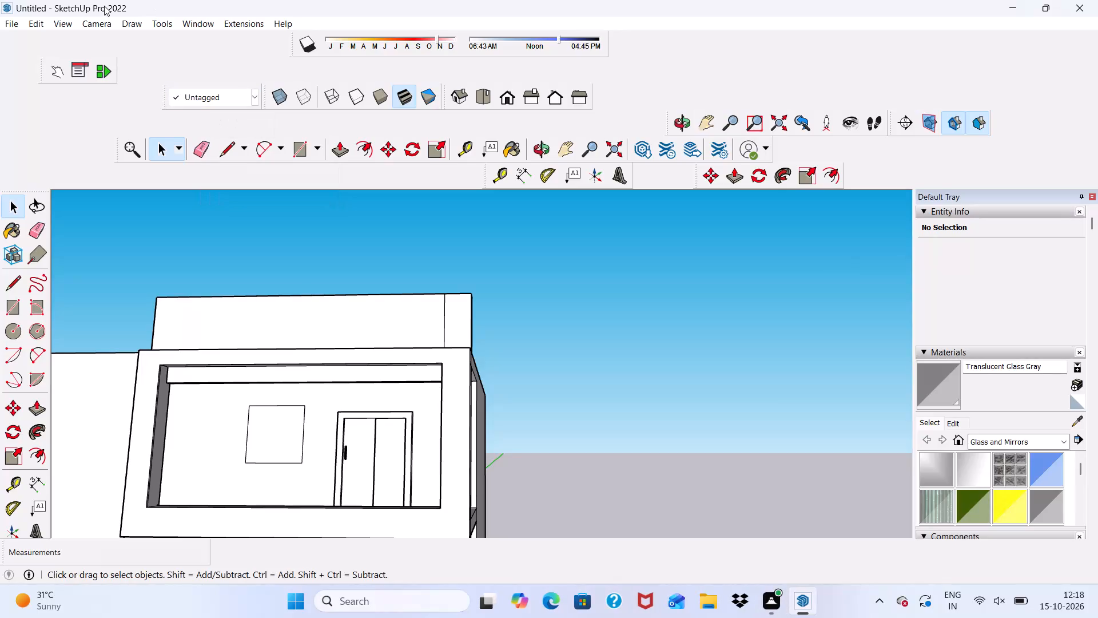
Offset the window rectangle on the top-floor balcony's back wall inward by 3" to form a frame.
key(space)
scroll(116, 2, down, 8)
scroll(164, 276, up, 2)
scroll(259, 307, down, 10)
middle_drag(371, 368, 435, 391)
scroll(307, 334, up, 5)
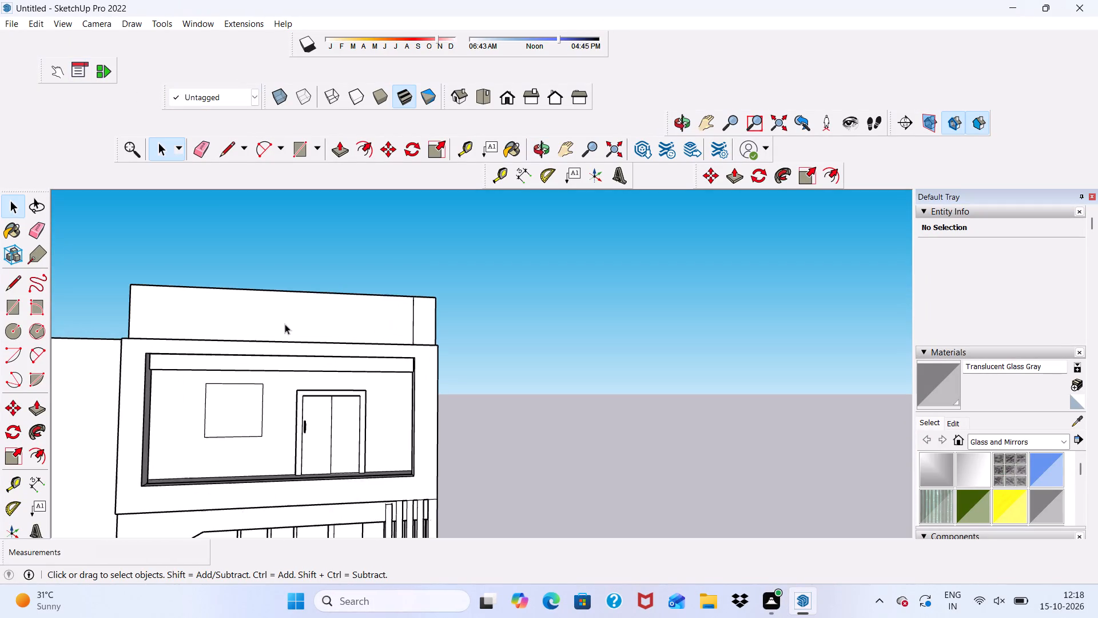
scroll(280, 325, down, 4)
scroll(292, 137, up, 1)
click(366, 144)
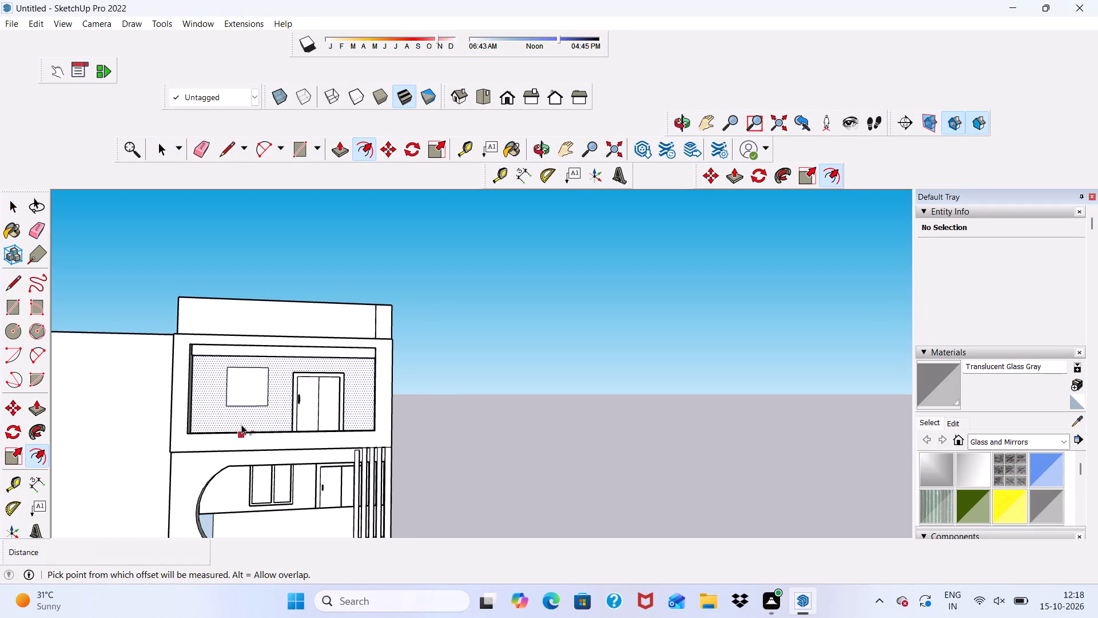
scroll(232, 433, up, 5)
click(231, 371)
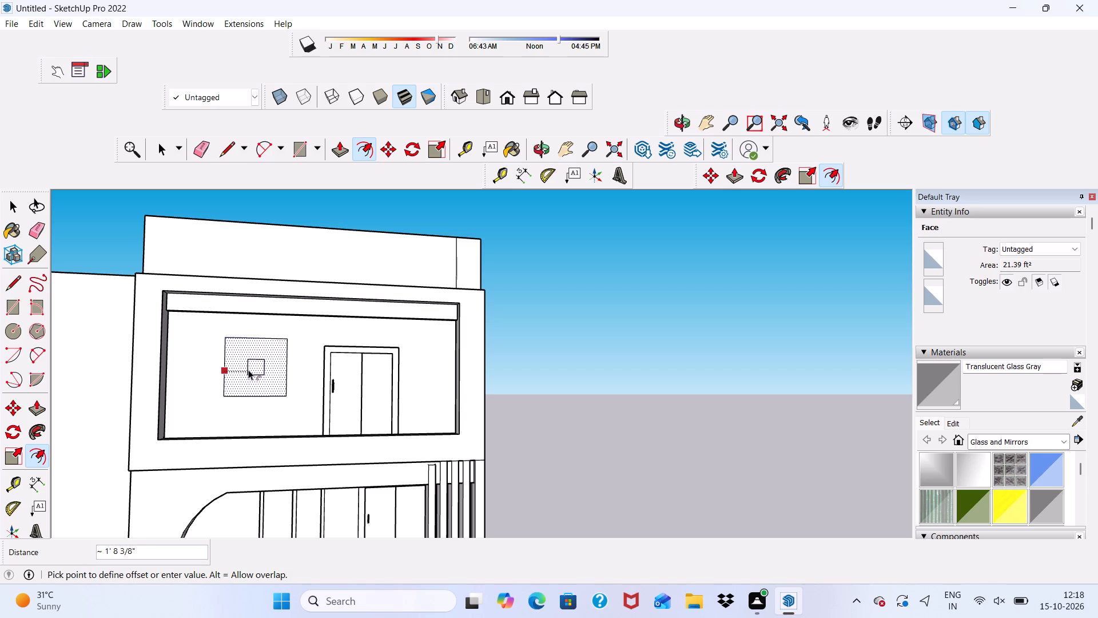
key(3)
key(shift+quotedbl)
key(Return)
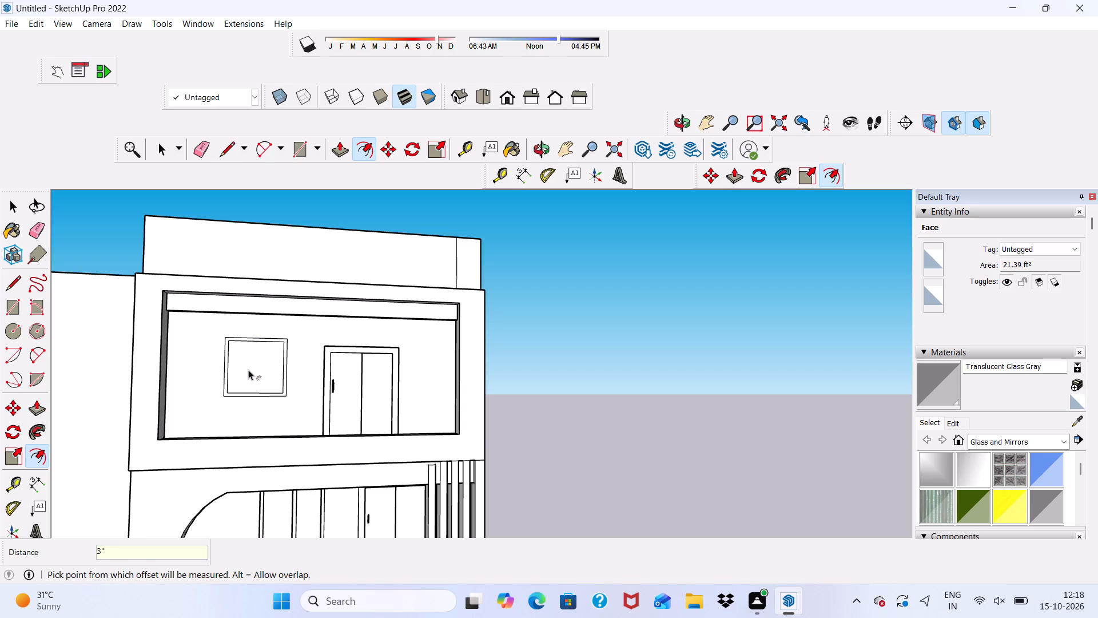
Draw a full-height rectangle about 2 5/16" wide by 4' 1 1/2" inside the window frame as a centre mullion.
click(301, 155)
scroll(241, 378, up, 5)
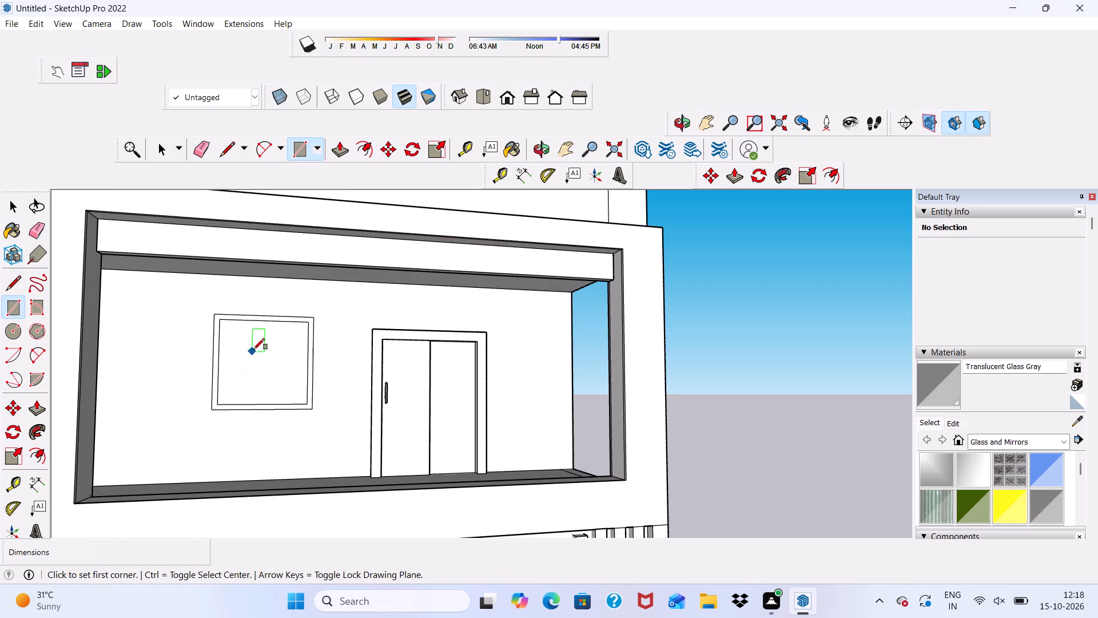
click(264, 322)
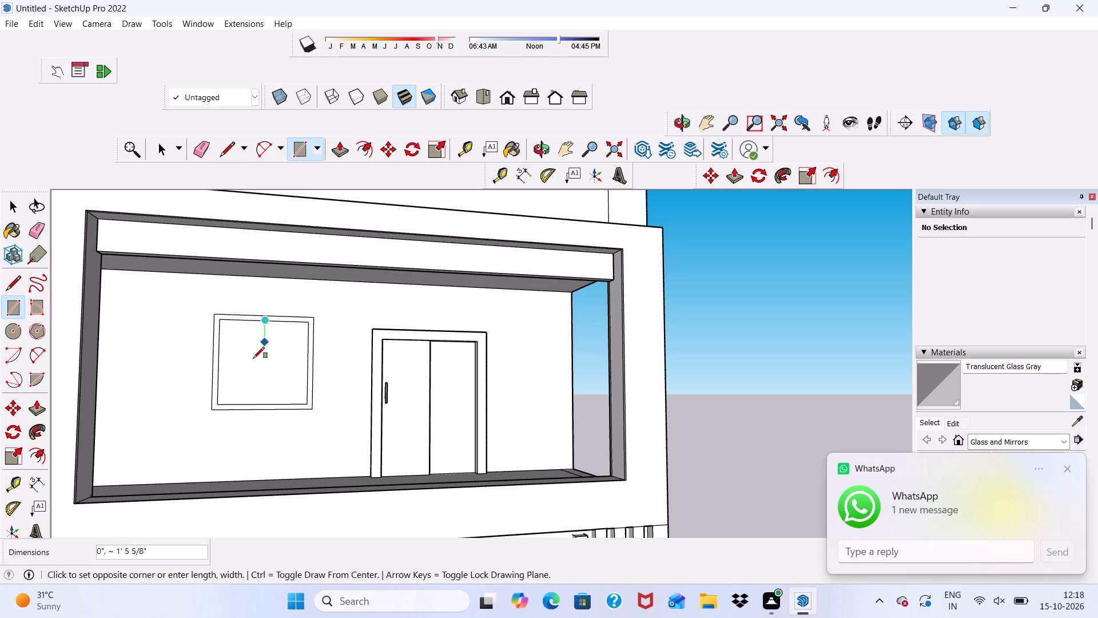
scroll(268, 403, up, 11)
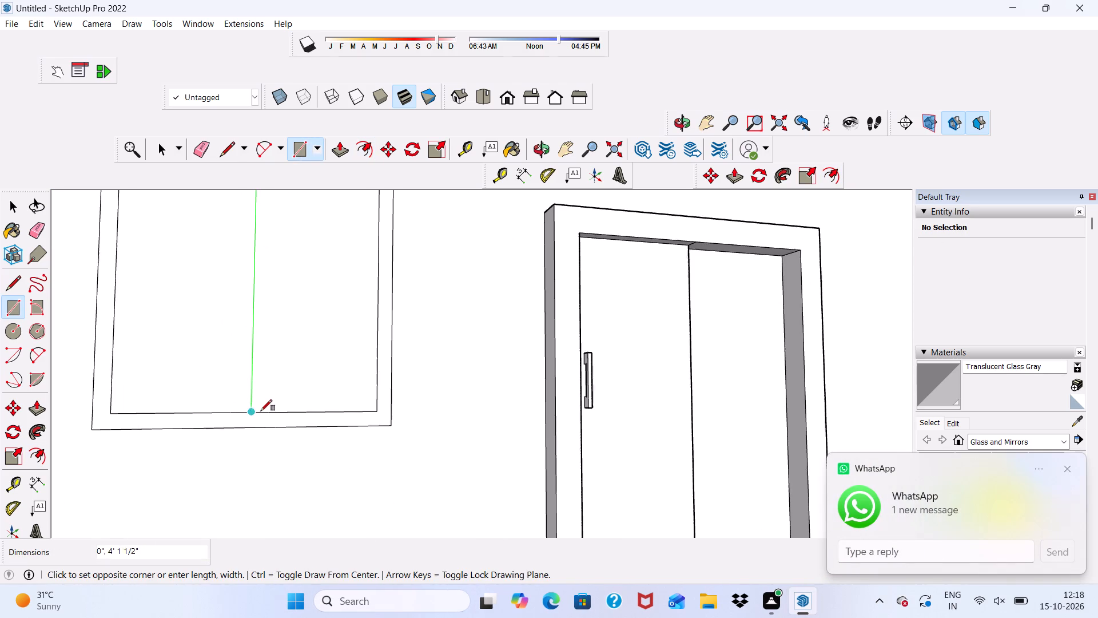
scroll(272, 408, down, 1)
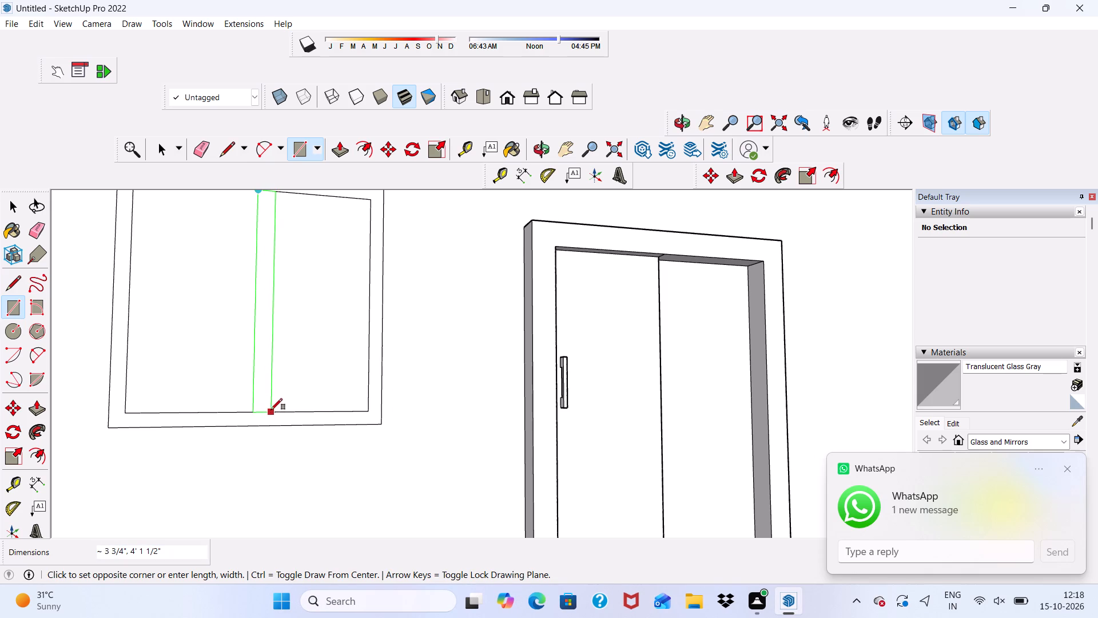
click(264, 411)
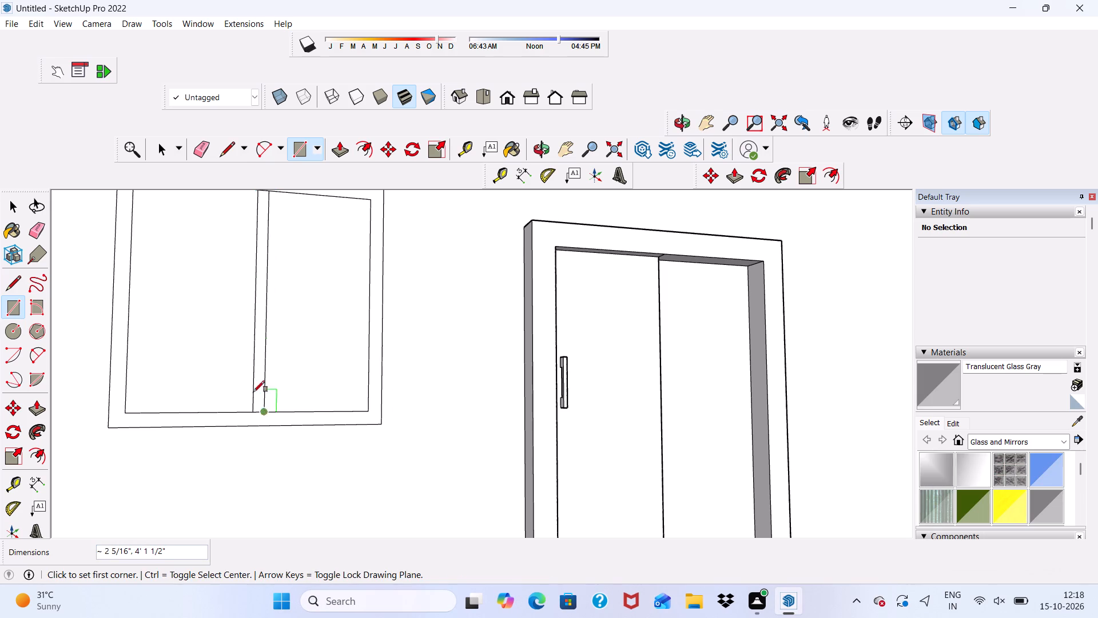
Erase the short edges at the mullion's bottom and top ends so it merges with the window frame.
click(198, 146)
scroll(242, 362, up, 11)
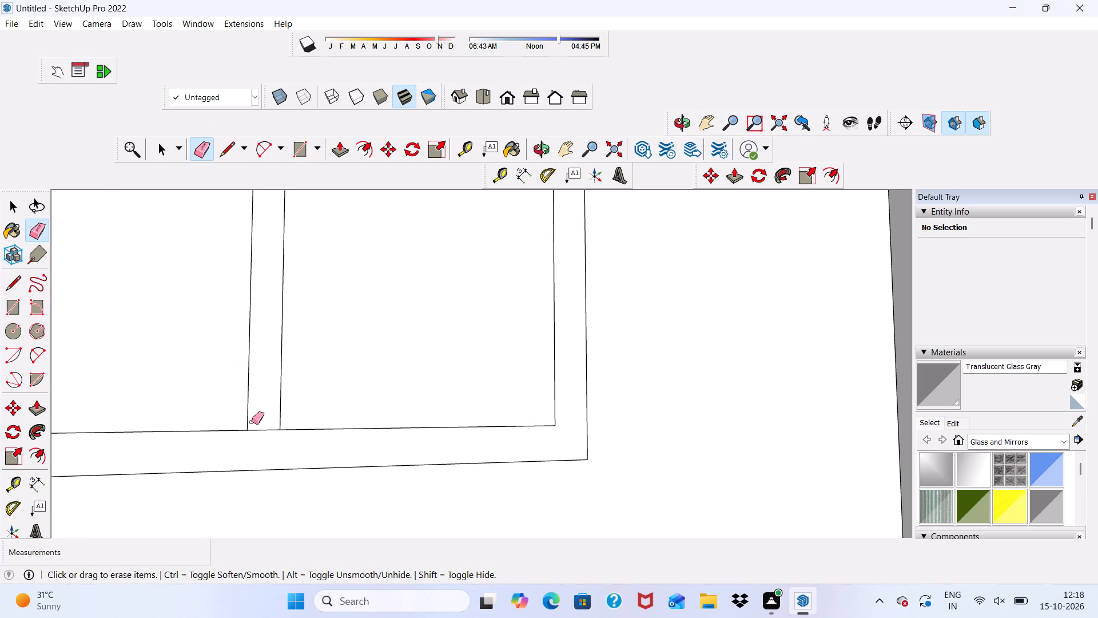
drag(260, 425, 263, 430)
scroll(251, 438, down, 16)
scroll(261, 277, up, 3)
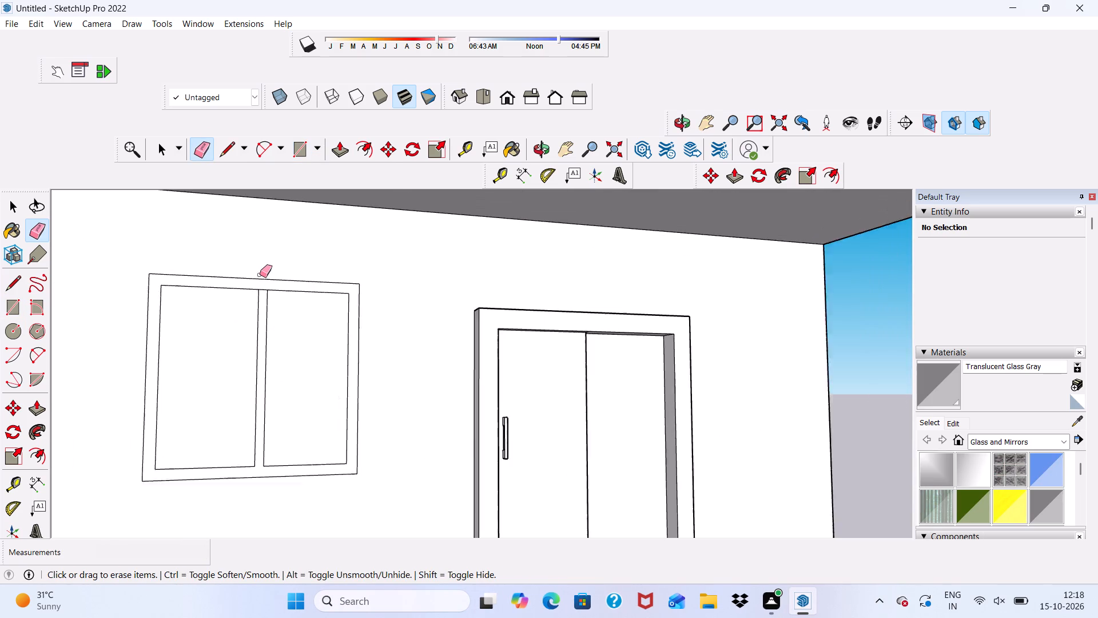
scroll(260, 275, up, 9)
drag(270, 300, 270, 313)
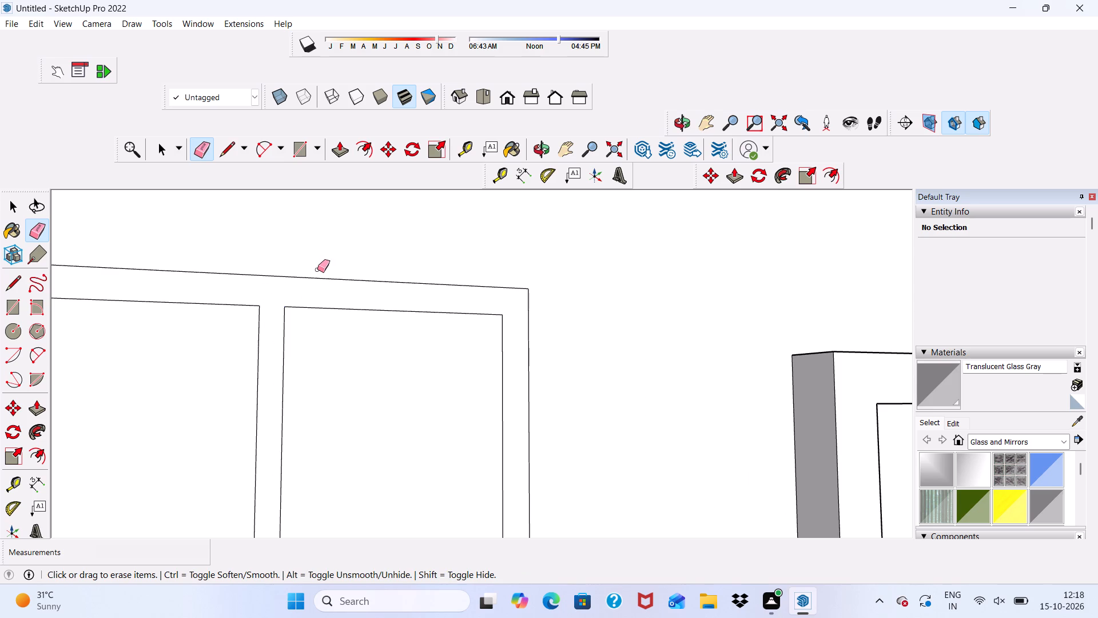
Push/Pull the merged window frame and mullion face out 3" from the balcony wall.
key(space)
click(271, 296)
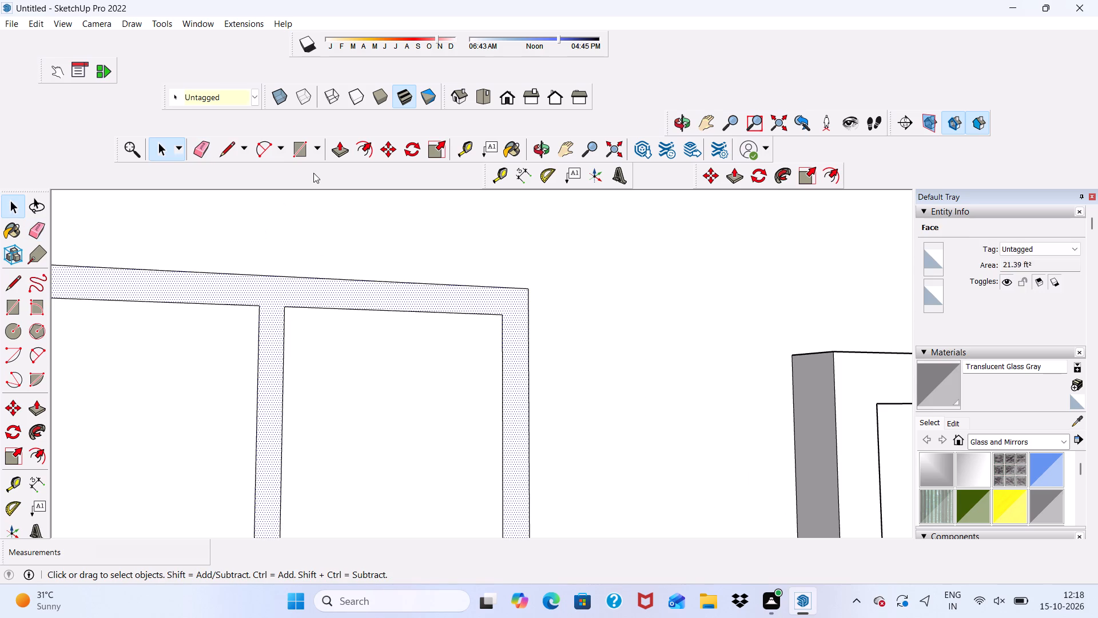
click(339, 150)
scroll(245, 300, up, 3)
click(244, 276)
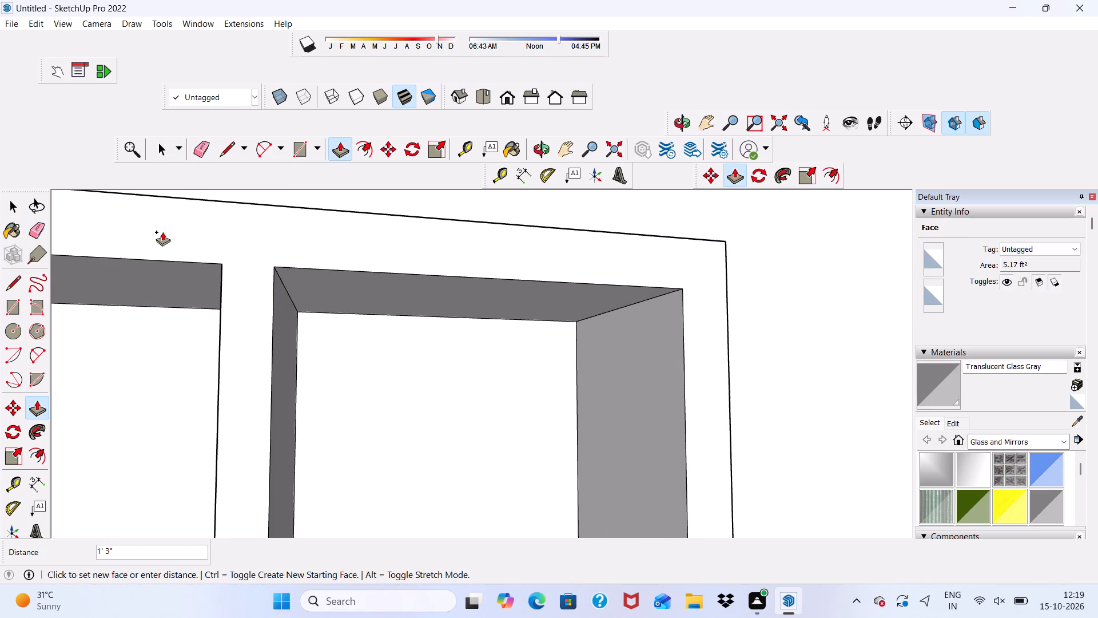
key(3)
key(shift+quotedbl)
key(Return)
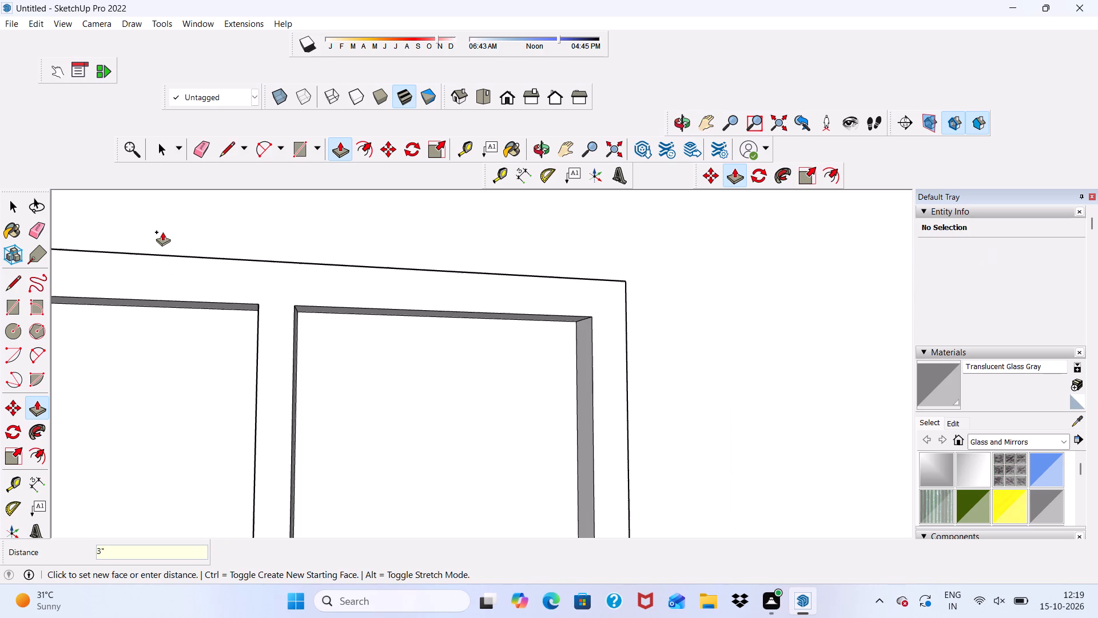
key(space)
Erase the leftover lengthwise lines and short cross edges on the roof ledge in front of the parapet.
scroll(96, 270, down, 17)
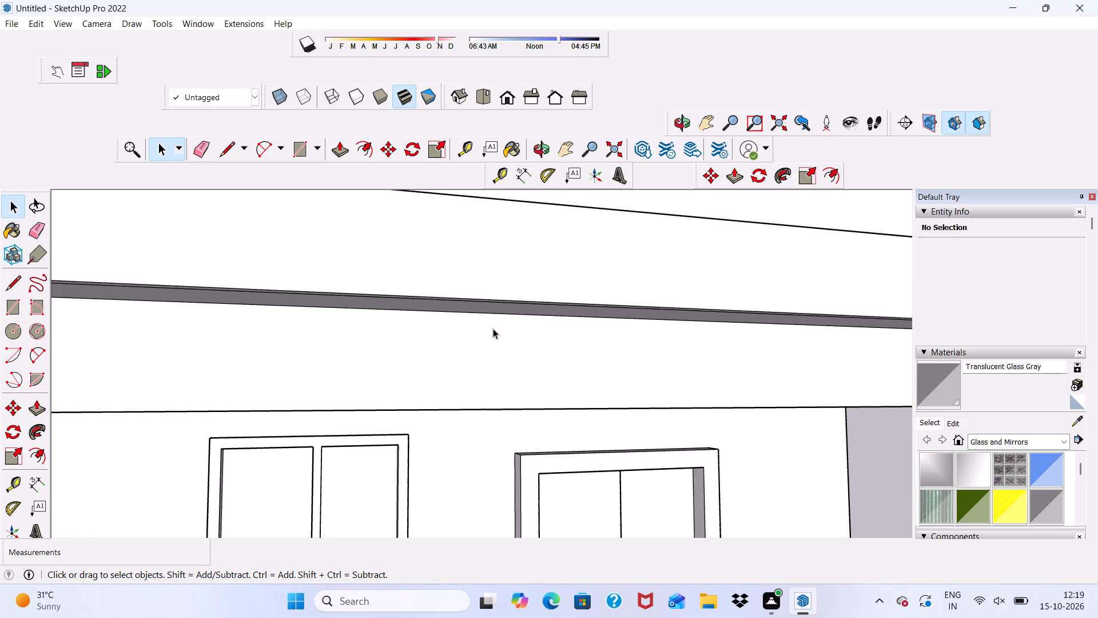
scroll(493, 328, down, 9)
middle_drag(625, 377, 318, 391)
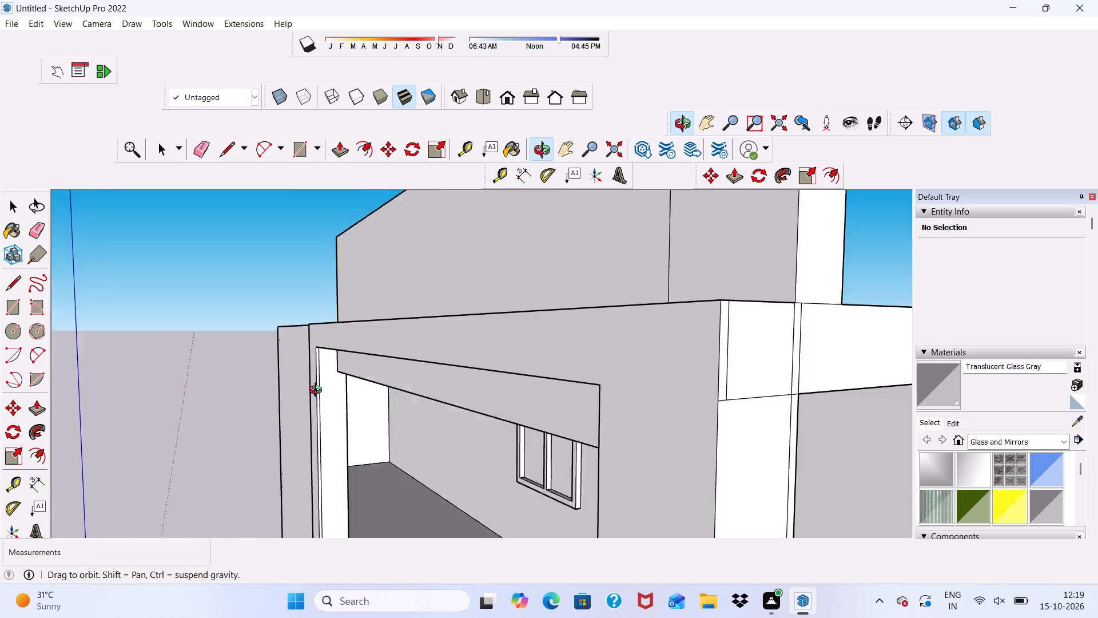
middle_drag(318, 391, 291, 439)
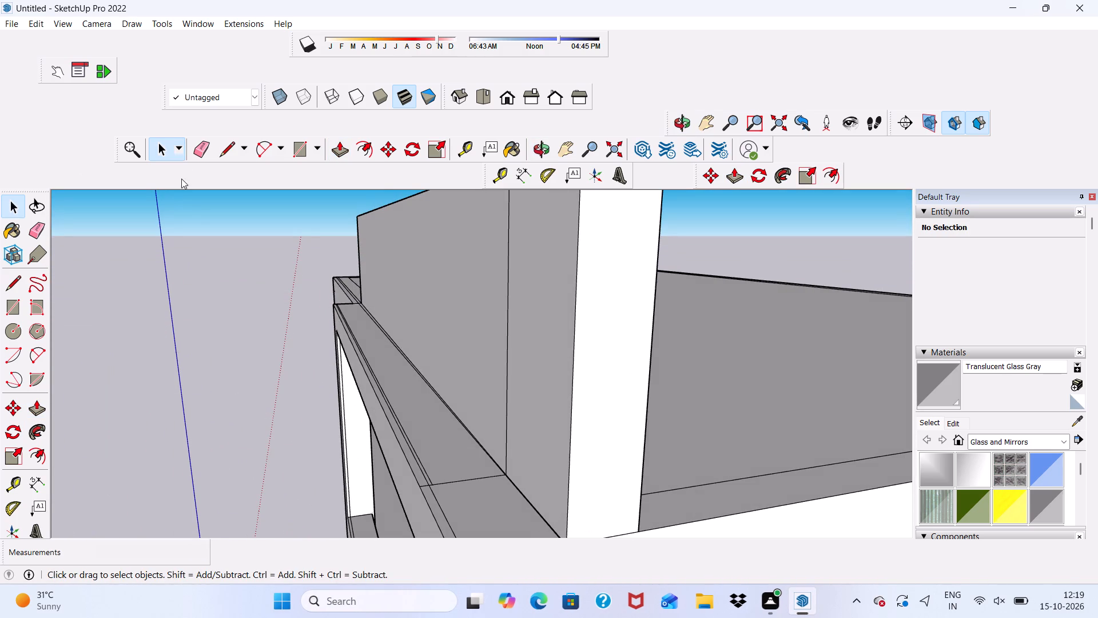
click(207, 144)
scroll(433, 422, up, 4)
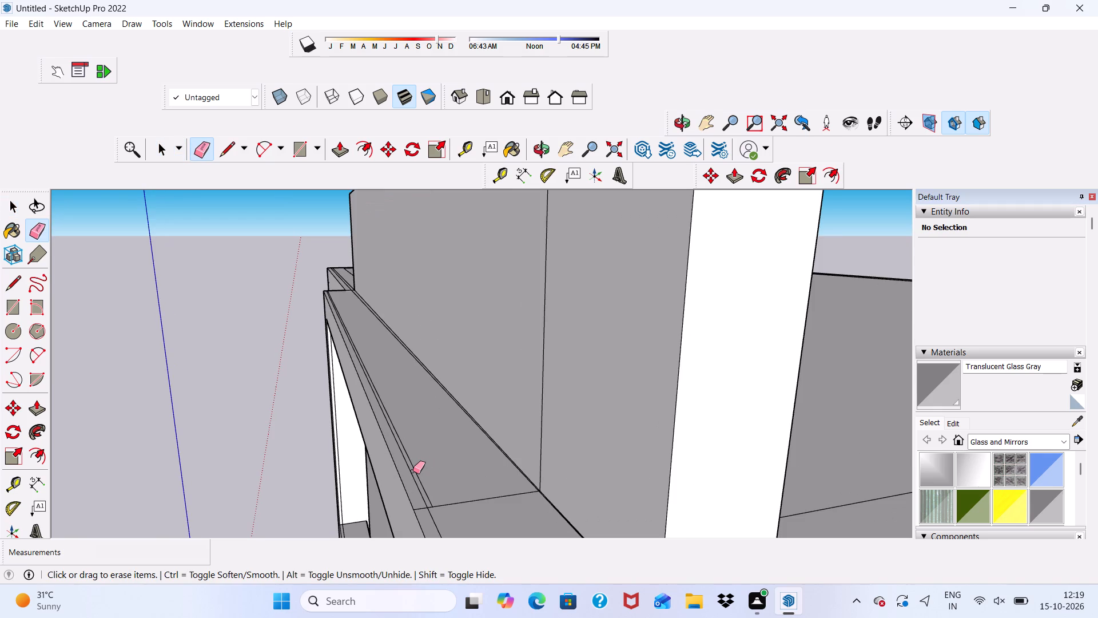
drag(412, 485, 430, 485)
drag(431, 505, 431, 516)
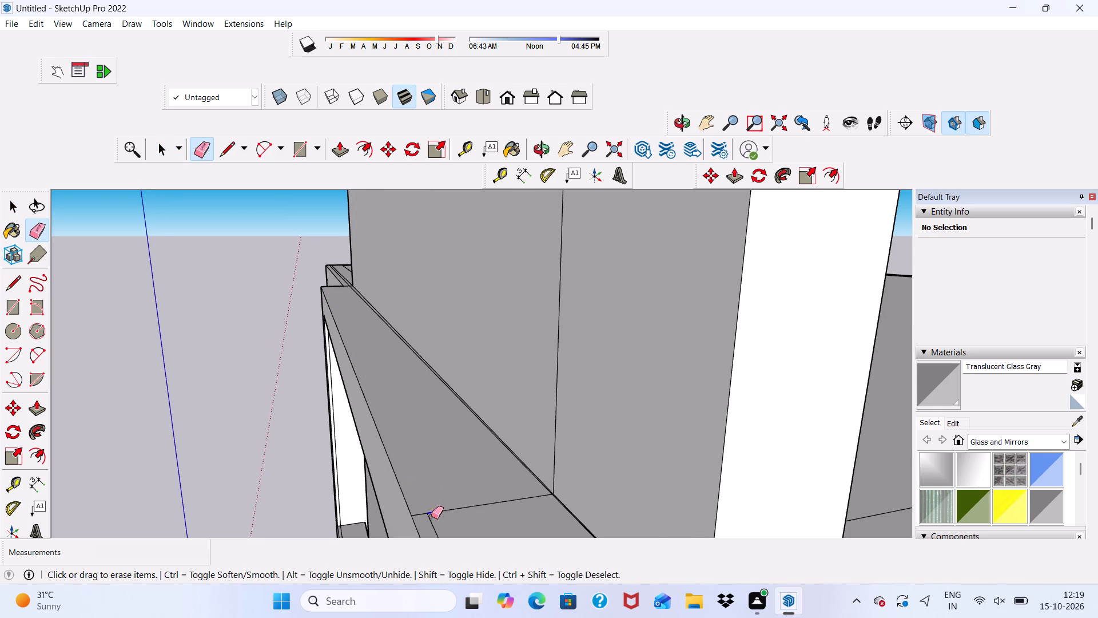
drag(431, 516, 431, 521)
click(424, 512)
drag(452, 506, 459, 508)
Erase the horizontal seam between the column and roof beam on the open-side end face at the front corner.
scroll(436, 485, down, 15)
middle_drag(454, 430, 225, 322)
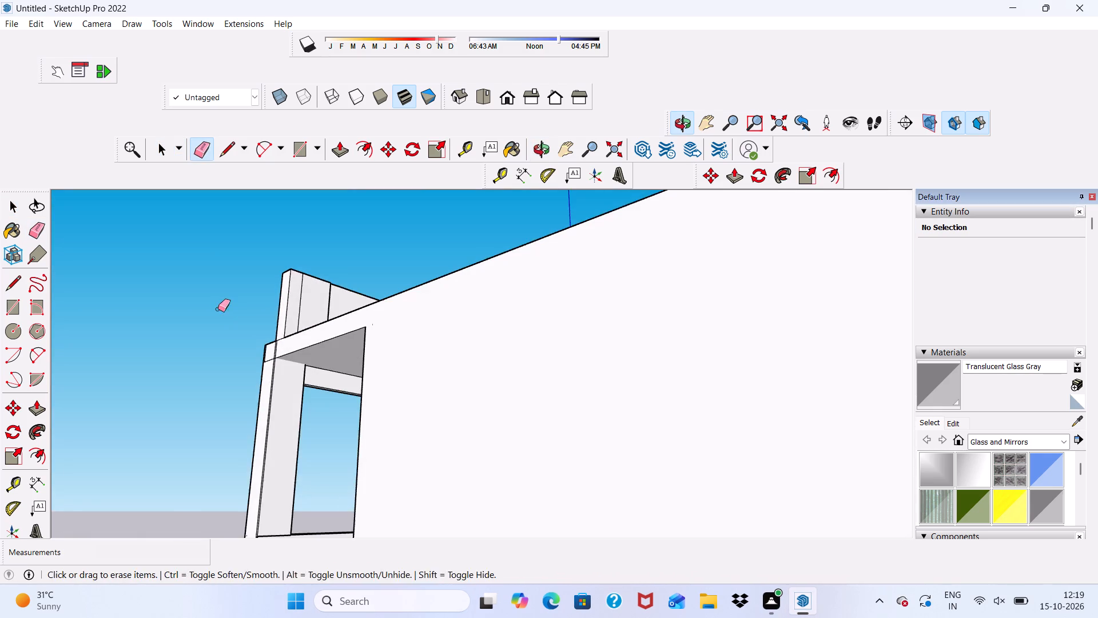
middle_drag(208, 311, 383, 388)
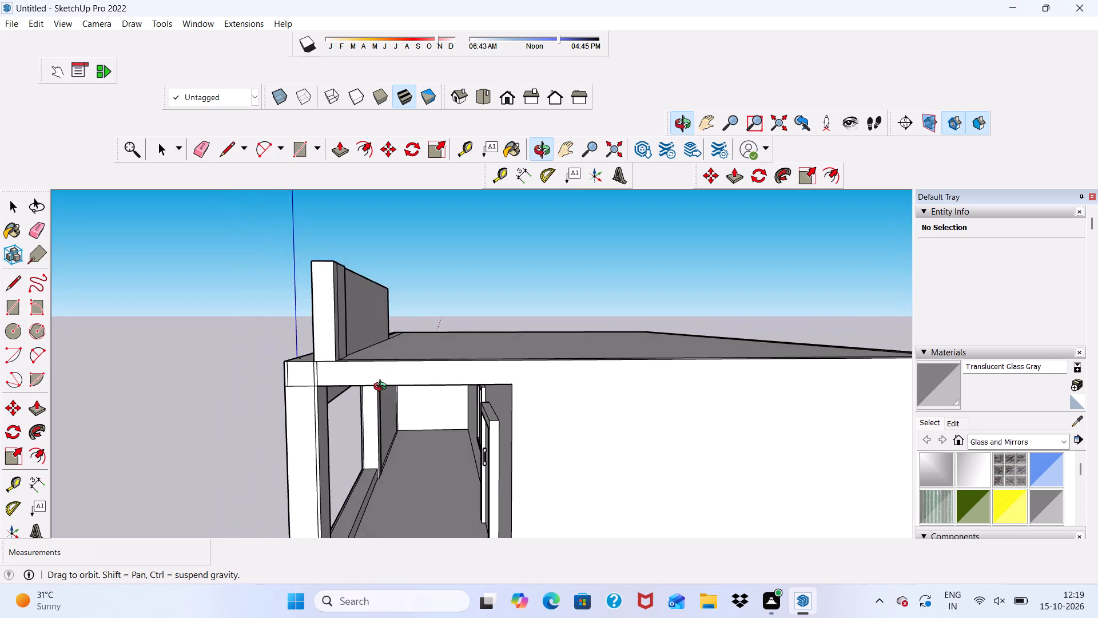
middle_drag(383, 388, 382, 397)
scroll(381, 421, up, 5)
scroll(347, 381, down, 8)
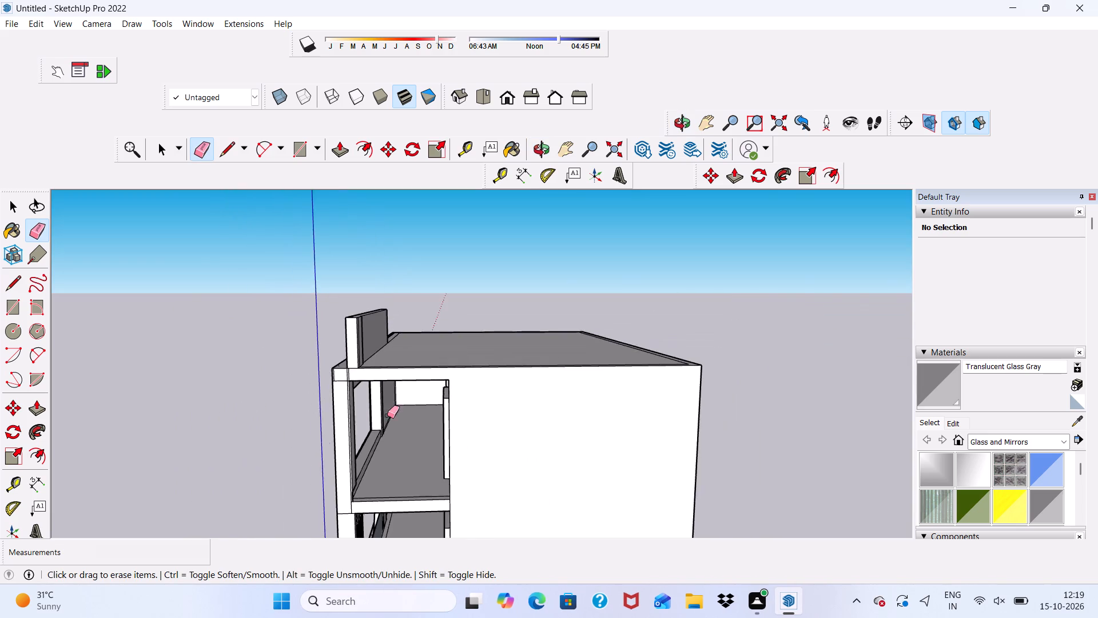
scroll(315, 404, up, 10)
drag(361, 304, 373, 326)
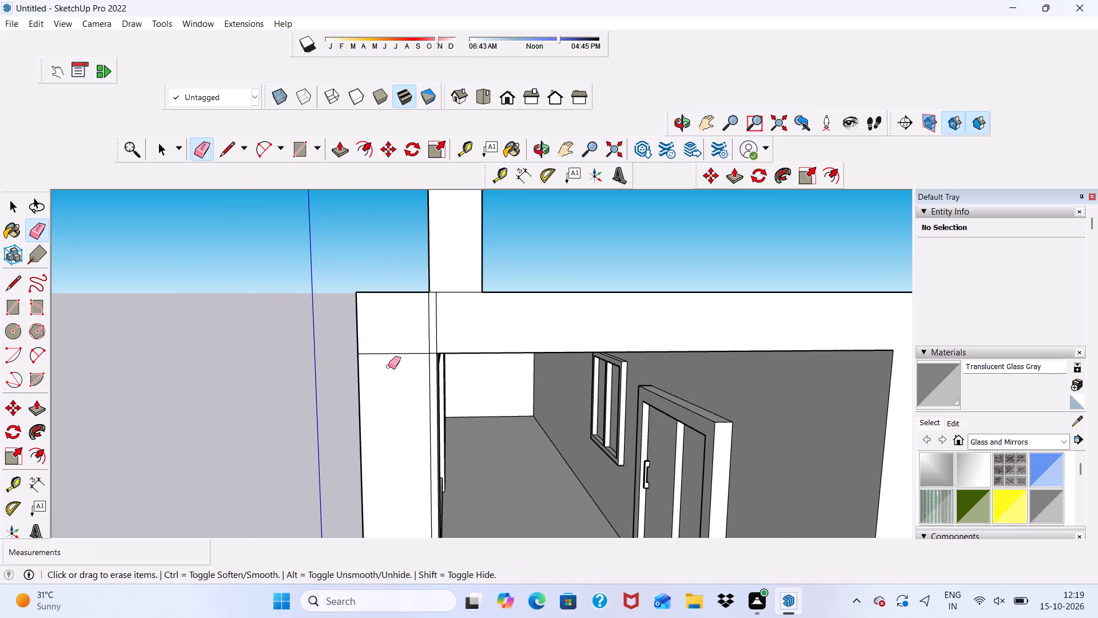
drag(392, 348, 396, 359)
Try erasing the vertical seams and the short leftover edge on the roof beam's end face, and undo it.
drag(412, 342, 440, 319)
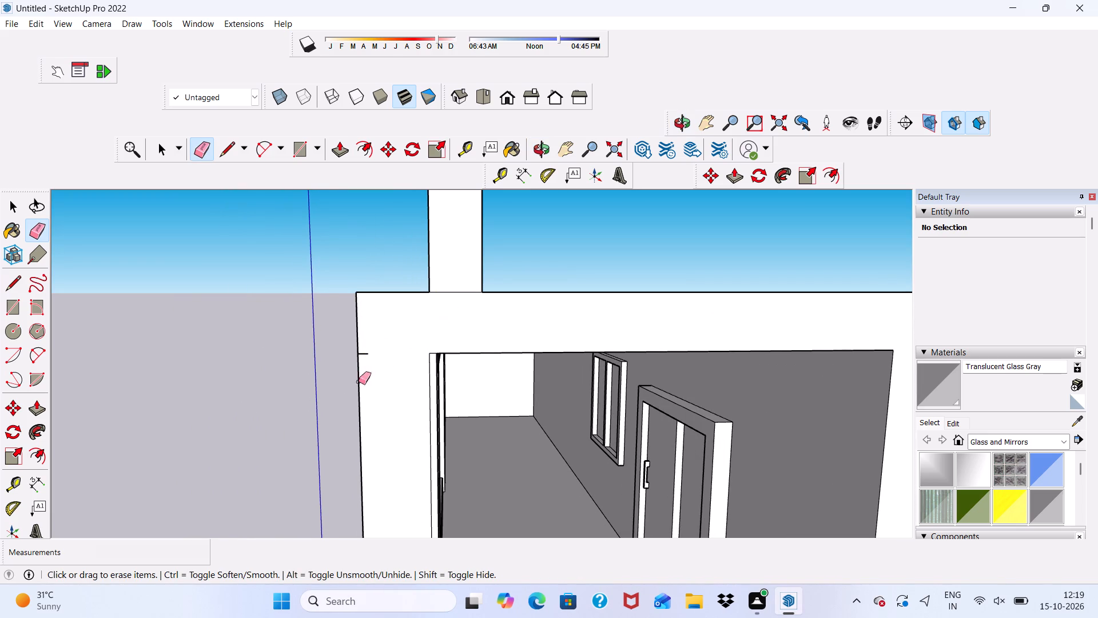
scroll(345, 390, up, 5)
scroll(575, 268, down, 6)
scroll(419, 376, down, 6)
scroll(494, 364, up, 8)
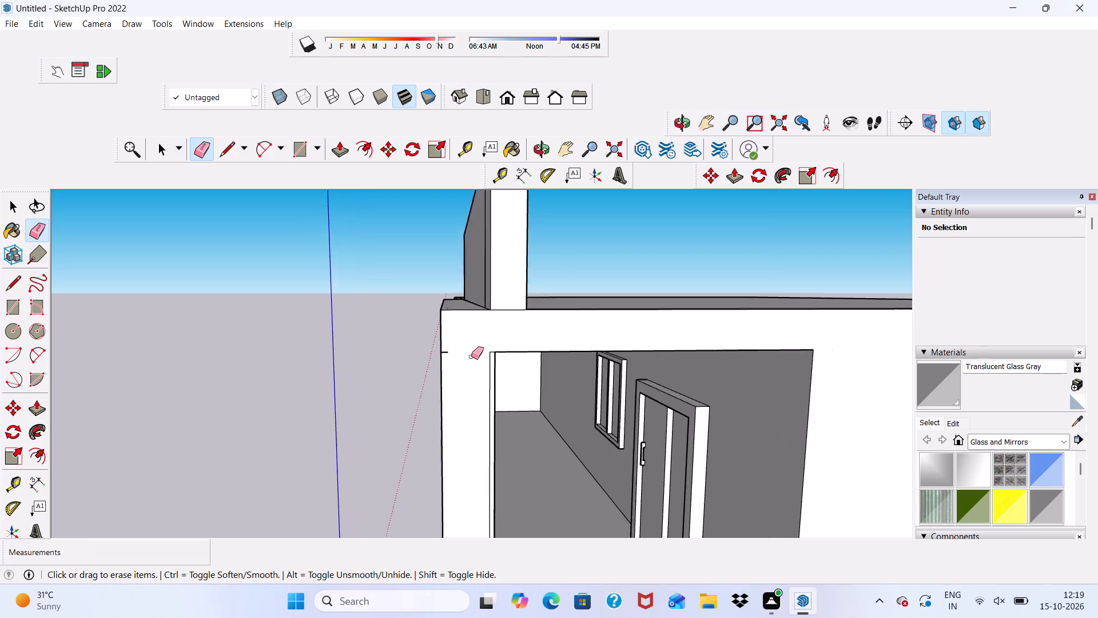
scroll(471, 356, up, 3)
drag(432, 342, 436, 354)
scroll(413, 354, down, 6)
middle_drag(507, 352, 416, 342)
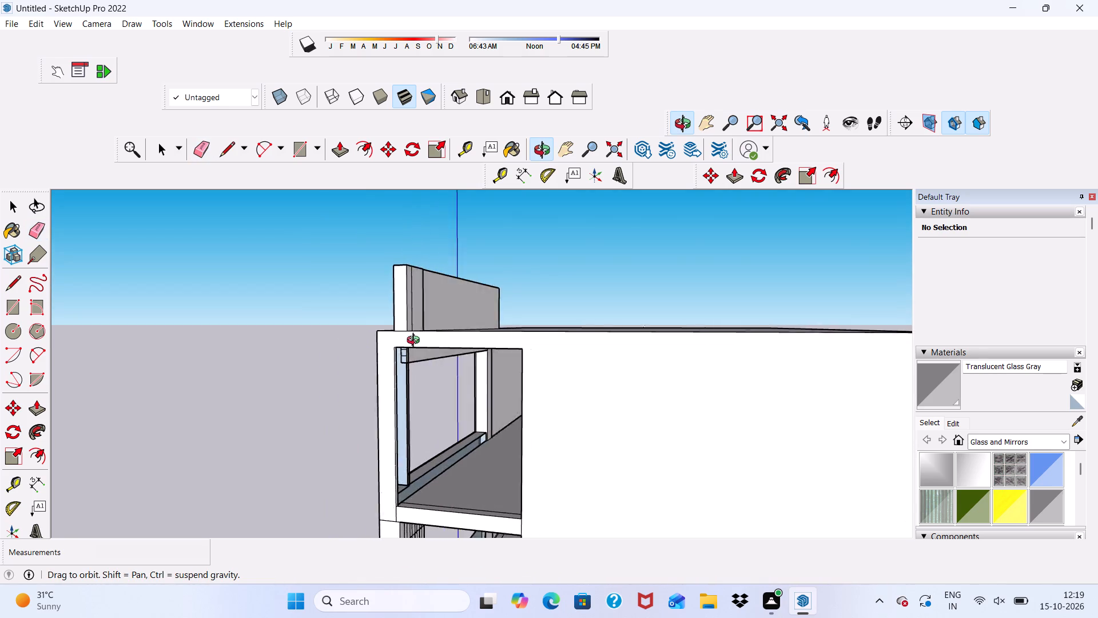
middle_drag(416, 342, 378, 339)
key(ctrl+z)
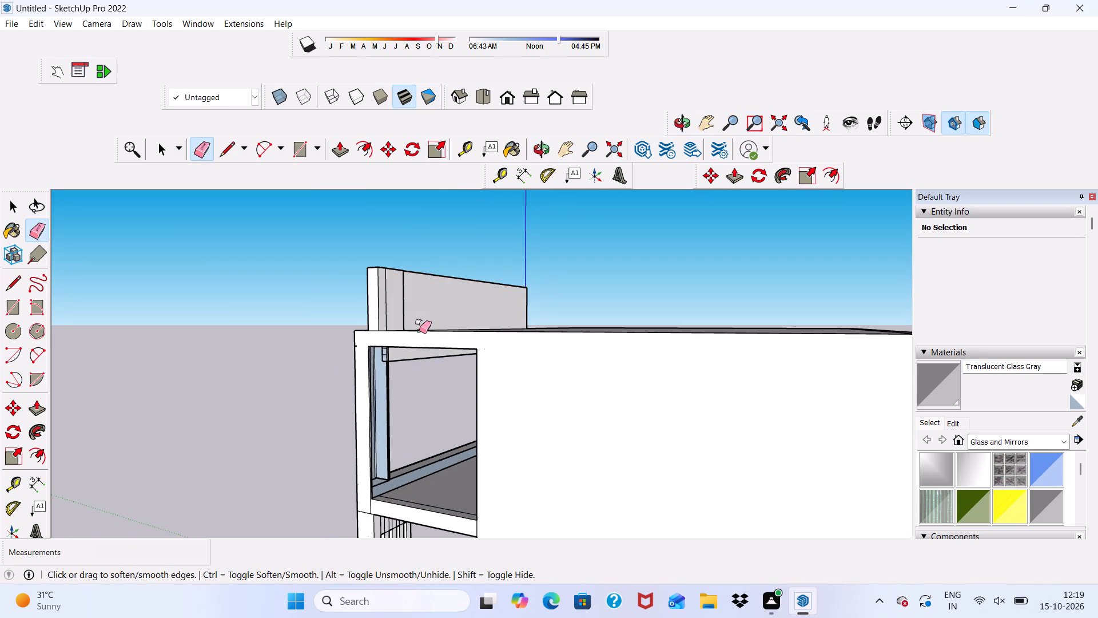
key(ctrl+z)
Erase the inner vertical seam and the short leftover horizontal edge on the open-side end face below the parapet.
scroll(384, 348, up, 12)
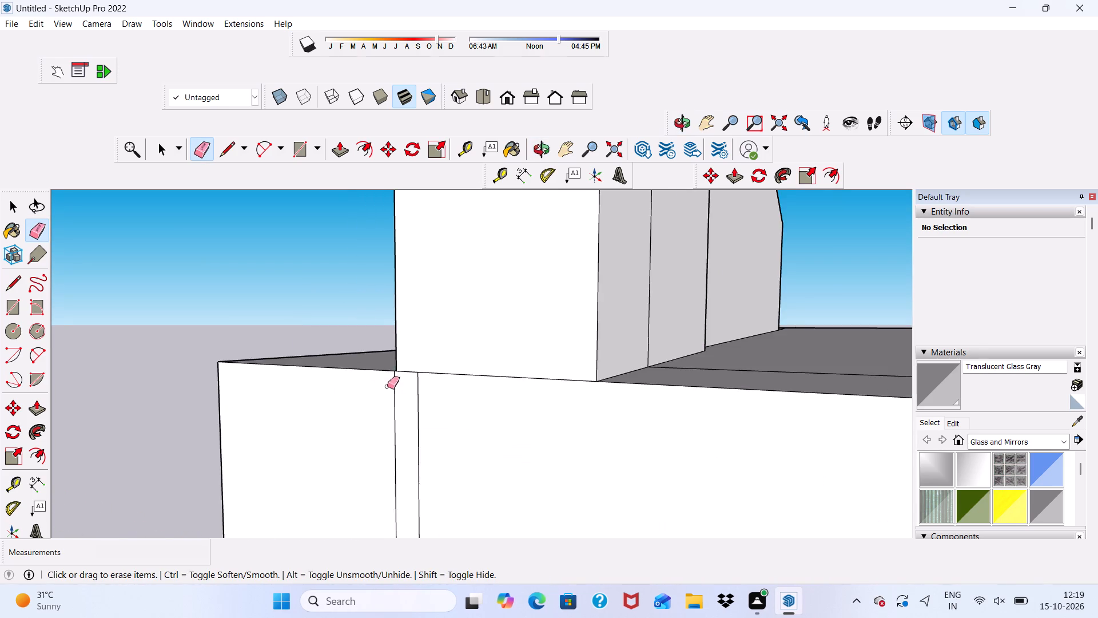
scroll(410, 393, down, 3)
click(420, 403)
scroll(403, 317, down, 12)
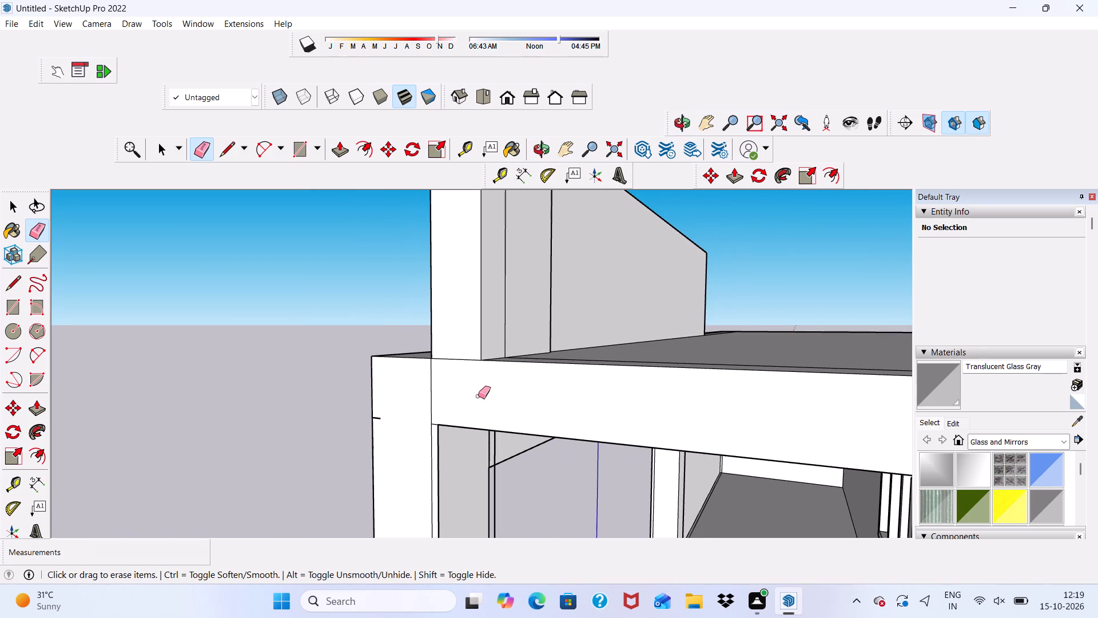
scroll(454, 361, down, 8)
middle_drag(486, 384, 480, 425)
scroll(413, 410, up, 5)
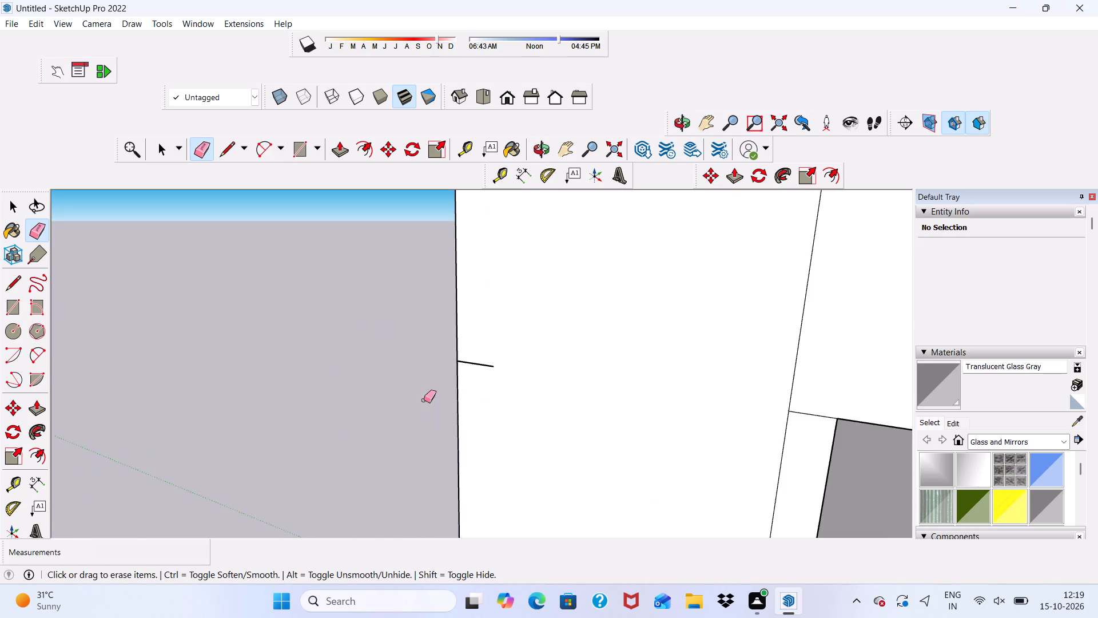
scroll(468, 392, down, 4)
scroll(480, 391, up, 3)
drag(519, 379, 523, 392)
scroll(459, 365, down, 7)
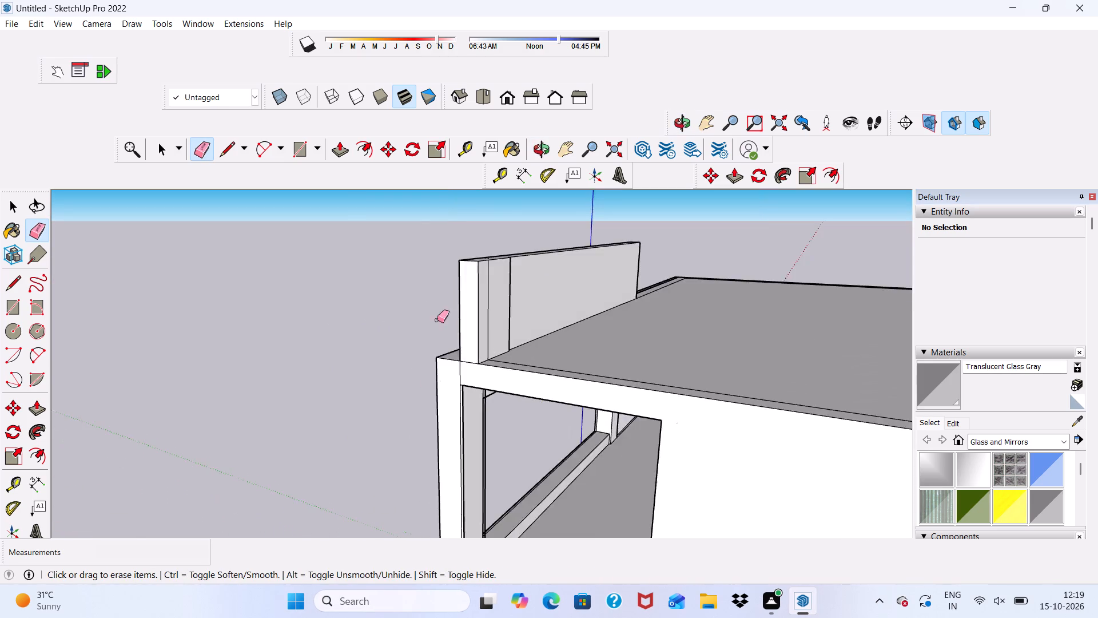
Examine the top-floor balcony from the front, including its opening, floor, window and door.
scroll(437, 320, down, 4)
middle_drag(476, 436, 441, 396)
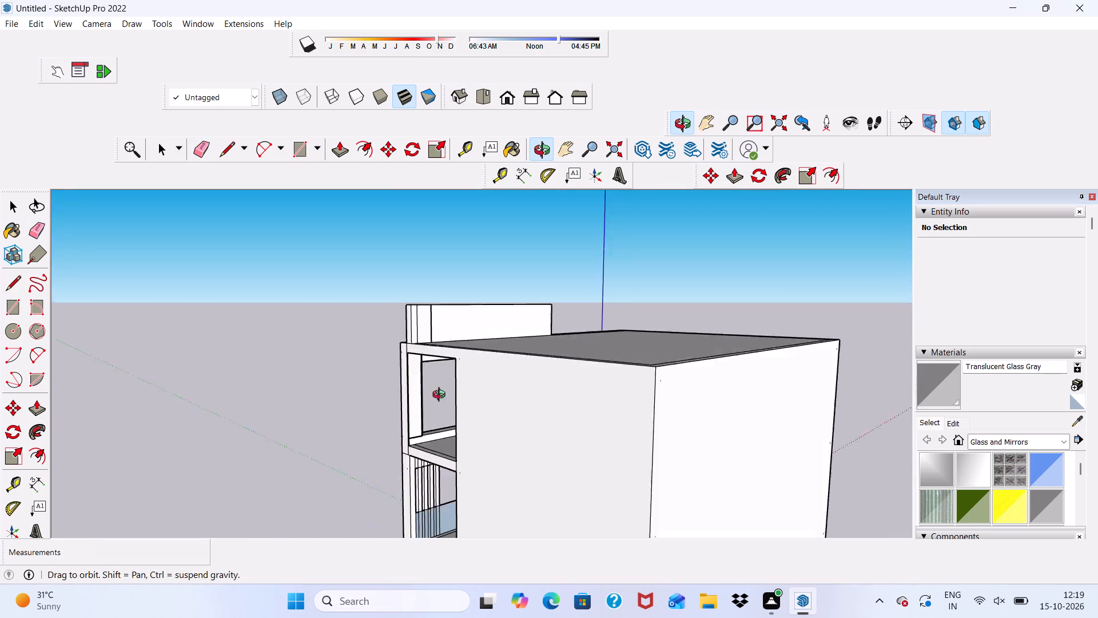
middle_drag(441, 396, 917, 346)
scroll(487, 412, up, 4)
key(space)
scroll(405, 397, up, 5)
scroll(404, 404, down, 1)
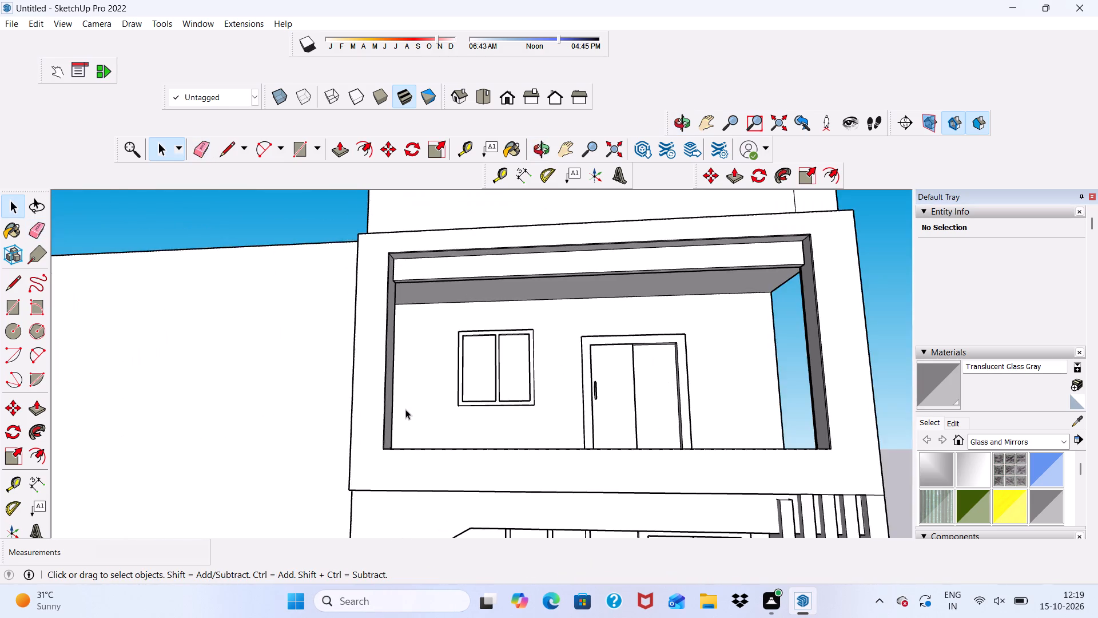
middle_drag(407, 410, 425, 504)
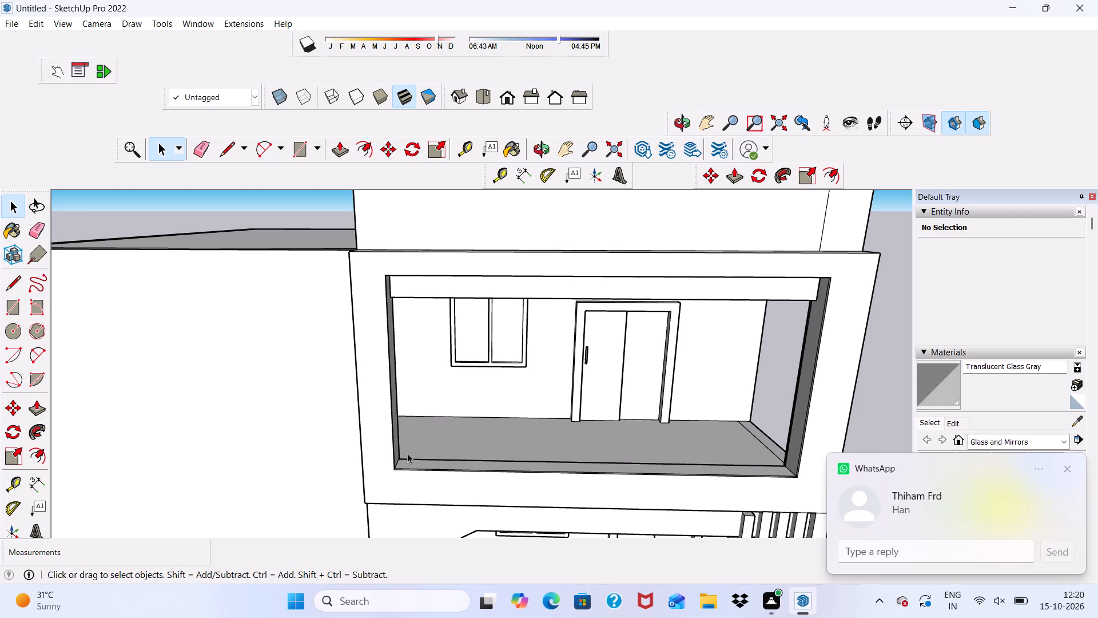
Erase the vertical seam on the top-floor balcony opening's closed-side inner face and the matching seam along its sill.
scroll(419, 406, down, 4)
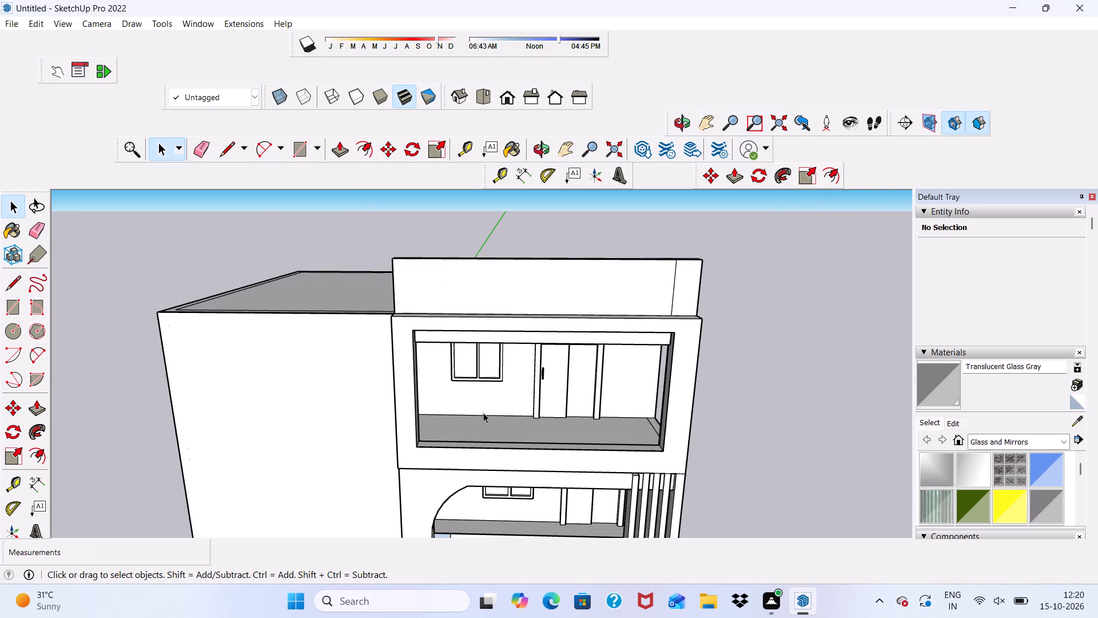
key(space)
click(709, 385)
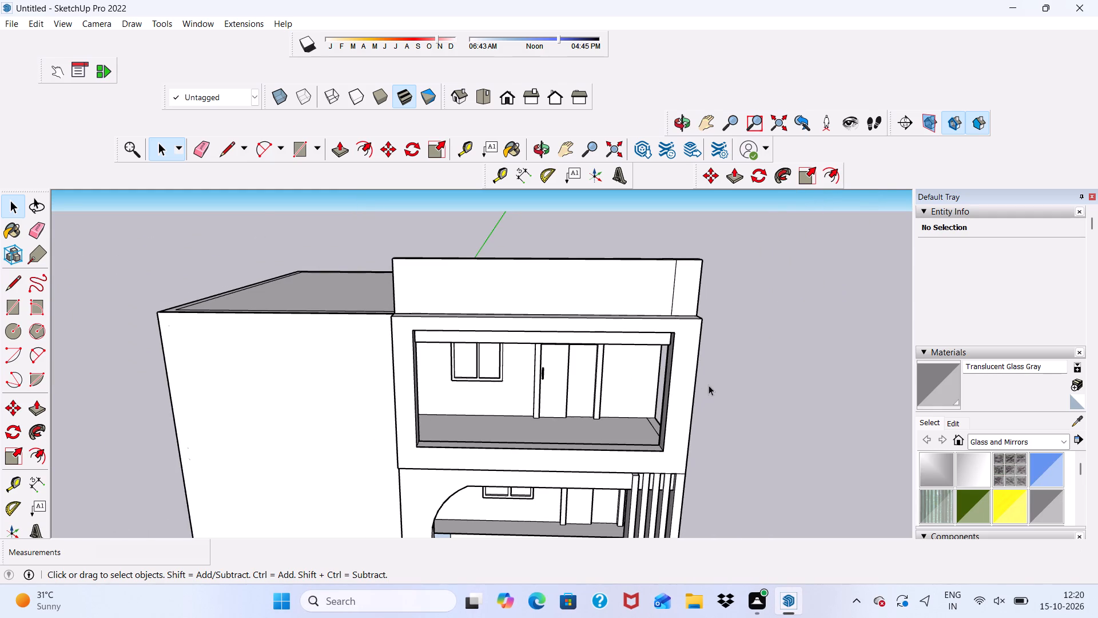
scroll(668, 425, down, 5)
middle_drag(650, 462, 543, 391)
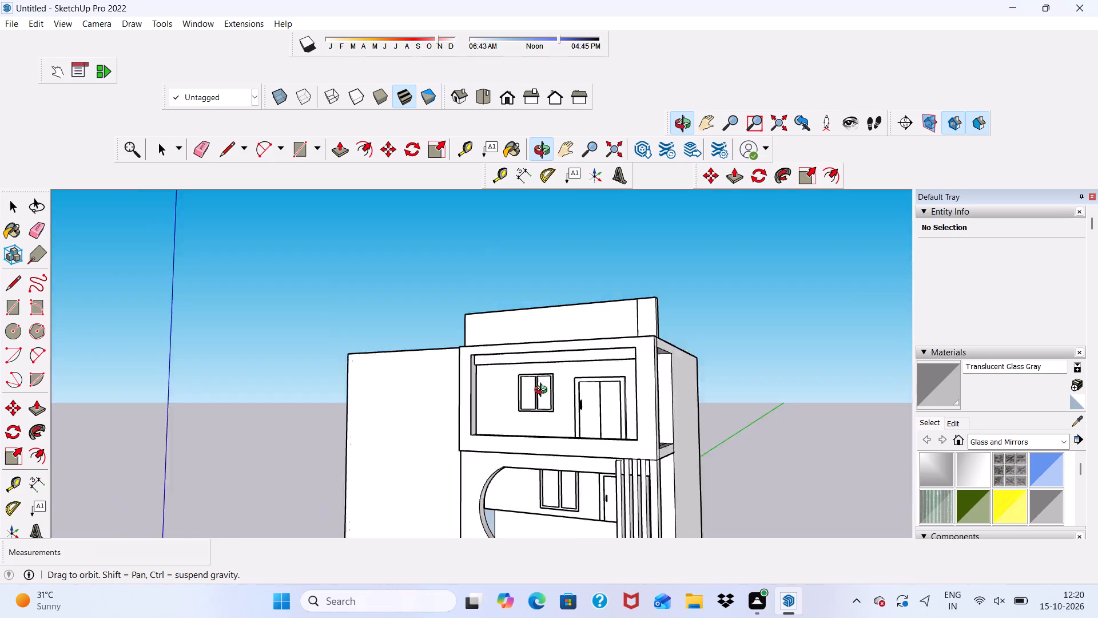
middle_drag(543, 391, 534, 410)
scroll(430, 392, down, 3)
click(300, 154)
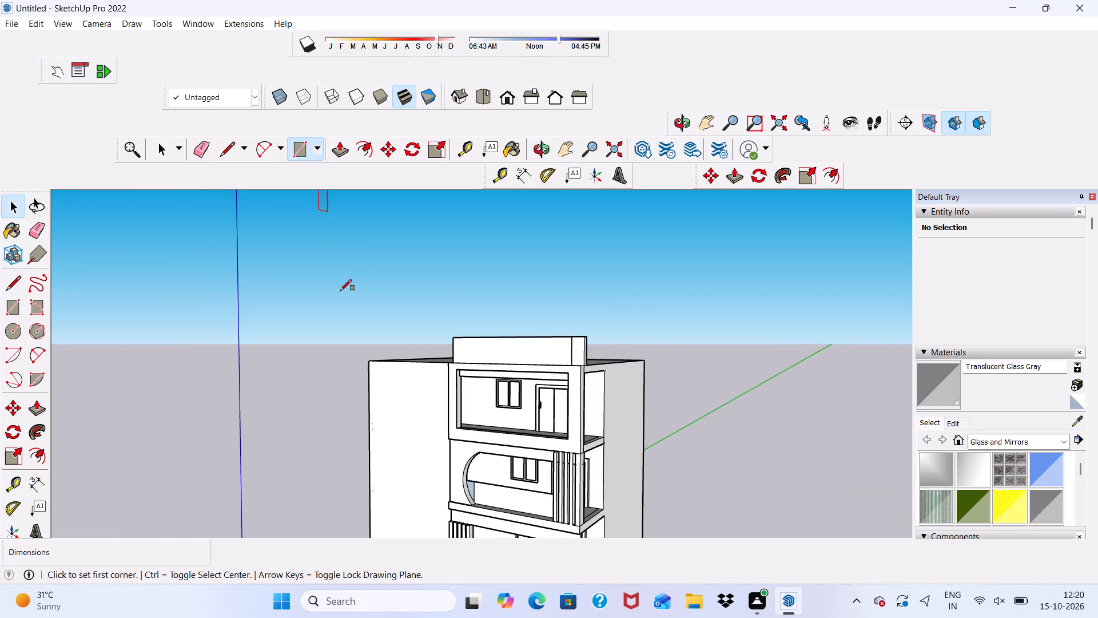
scroll(466, 395, up, 14)
scroll(483, 456, up, 7)
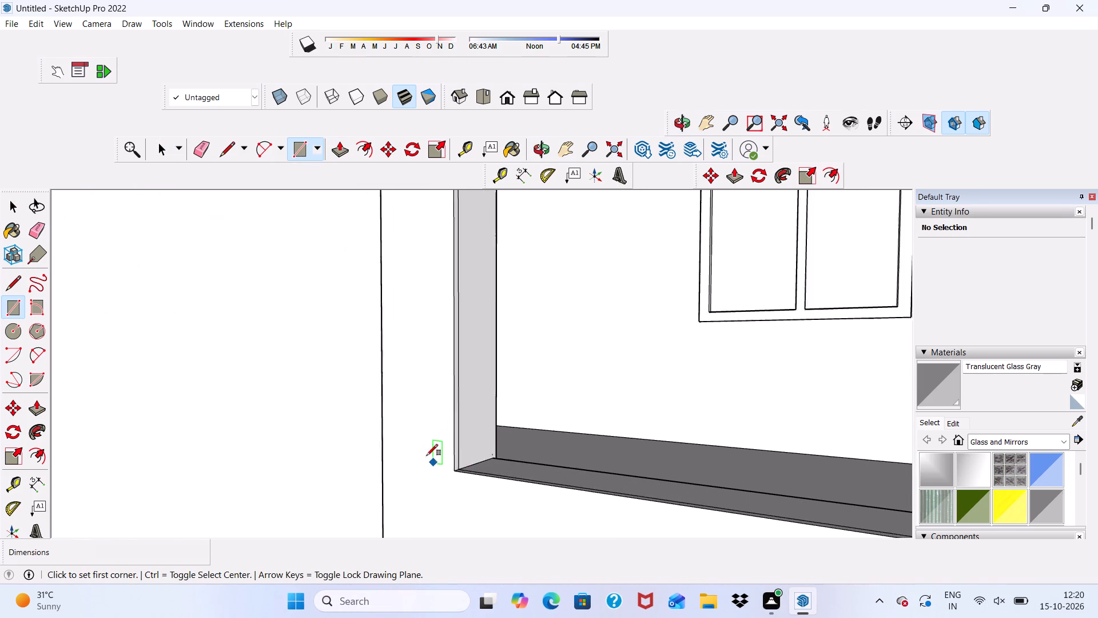
scroll(427, 455, up, 20)
scroll(427, 455, up, 2)
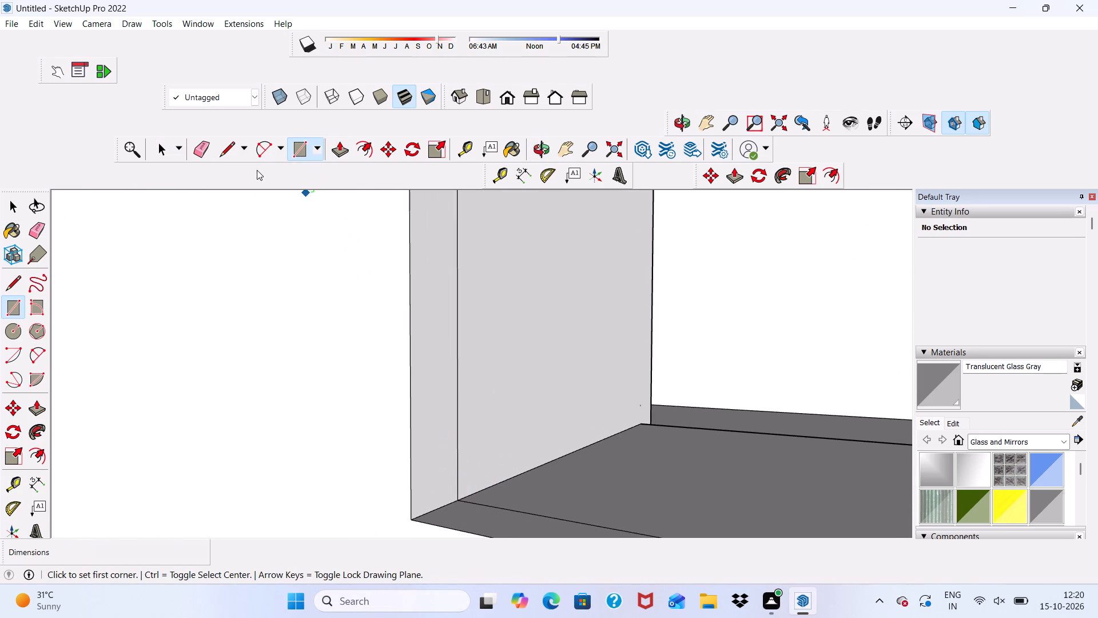
click(204, 149)
scroll(421, 488, up, 1)
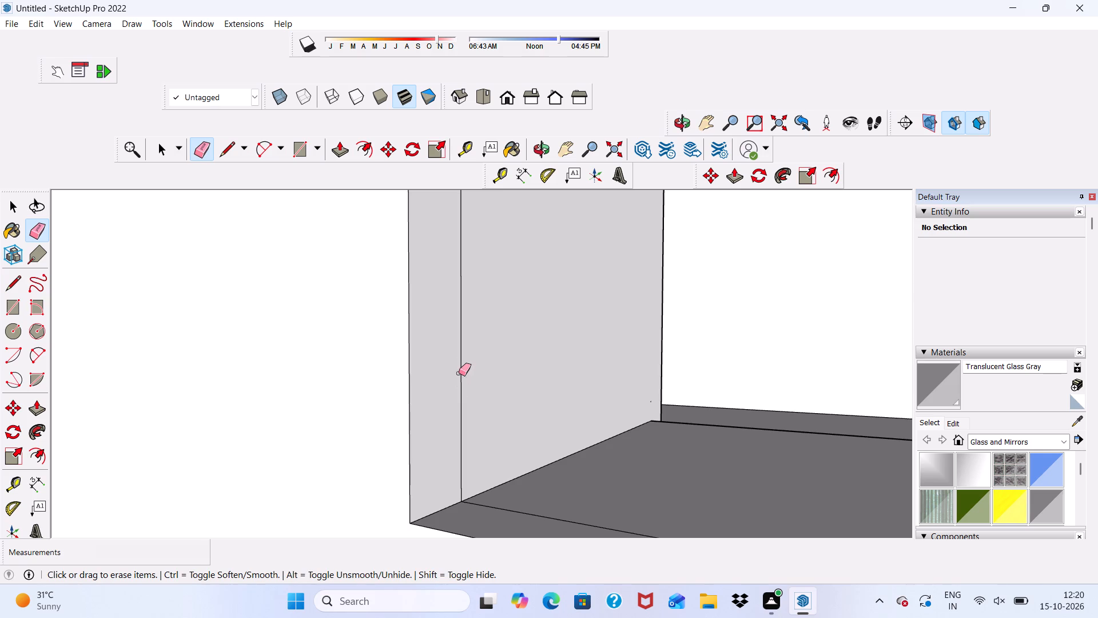
click(461, 357)
drag(506, 505, 508, 511)
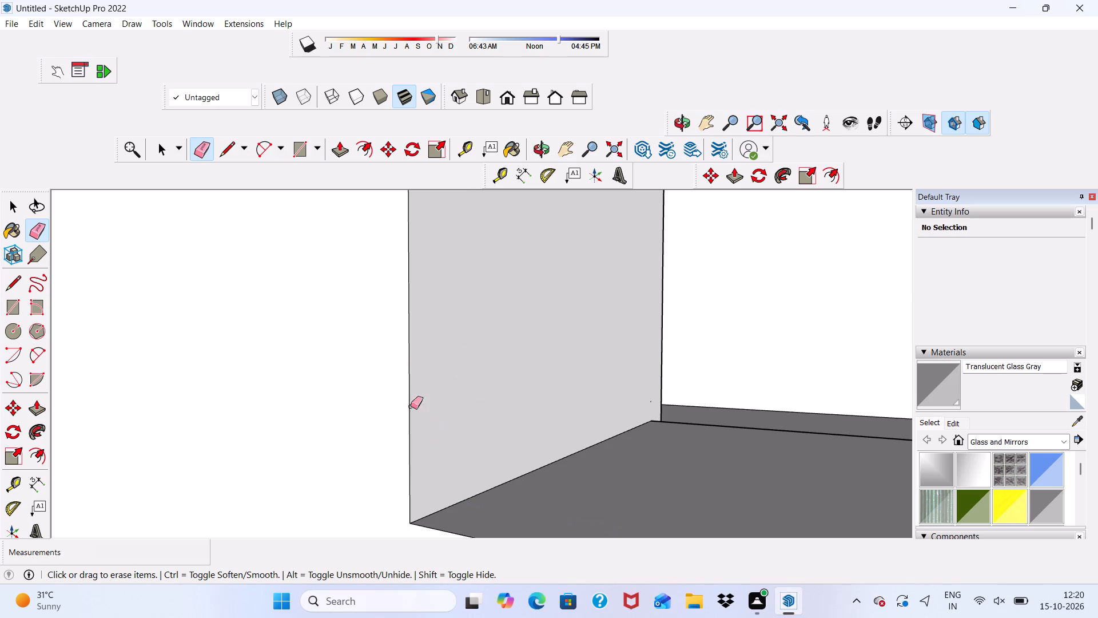
Draw a low rectangle about 18' 9" wide across the bottom of the top-floor balcony's front opening for a railing wall.
click(301, 153)
scroll(441, 521, down, 2)
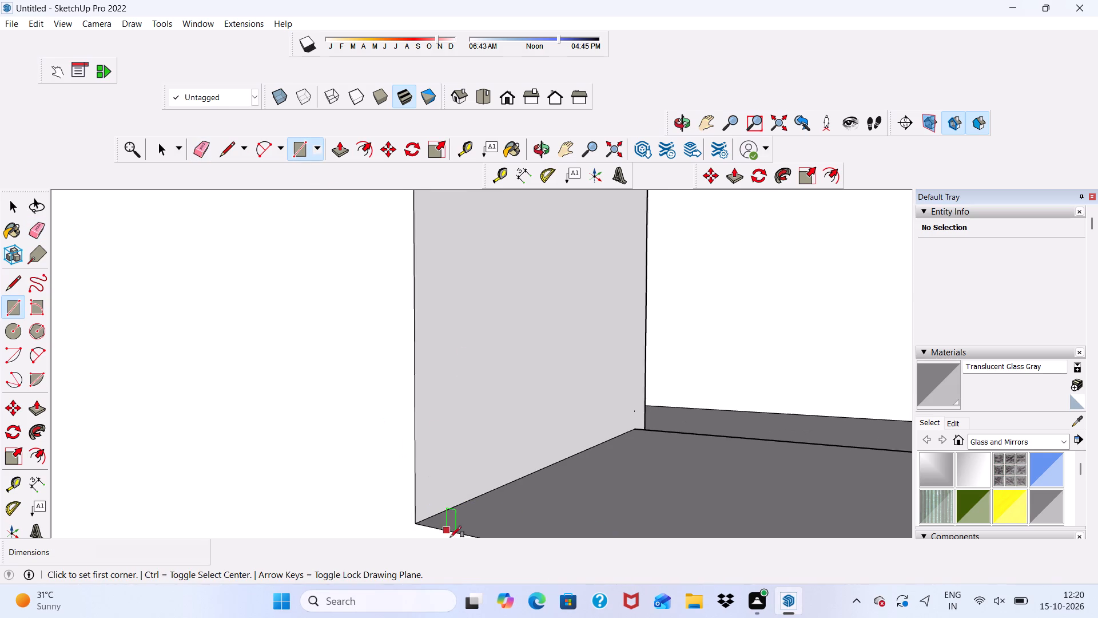
scroll(450, 537, down, 1)
scroll(374, 401, down, 4)
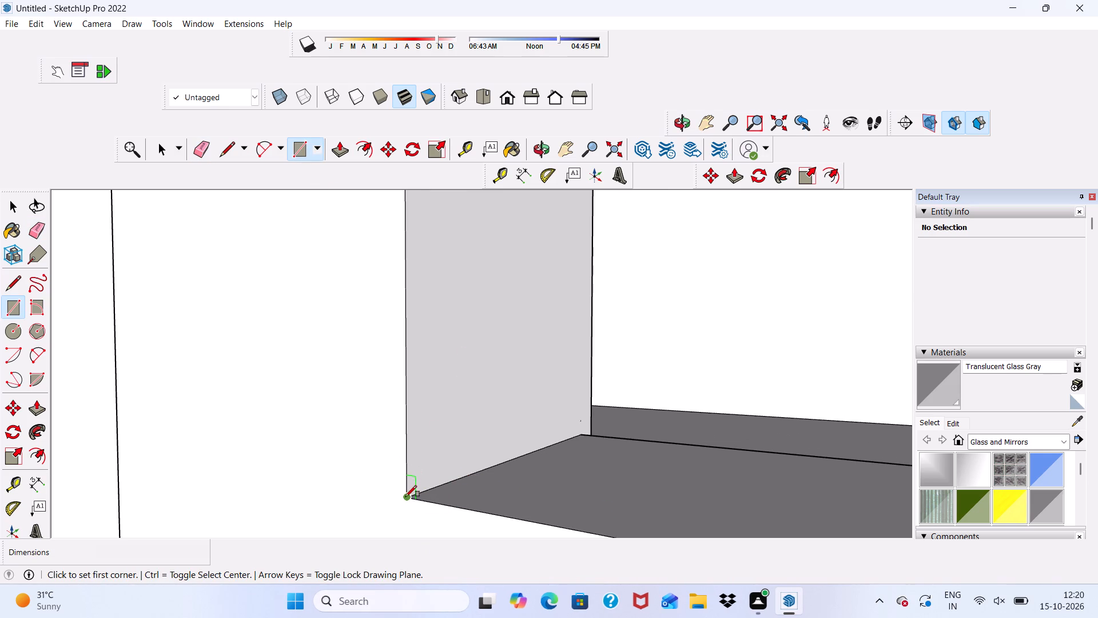
click(405, 497)
scroll(278, 473, down, 20)
scroll(278, 473, down, 2)
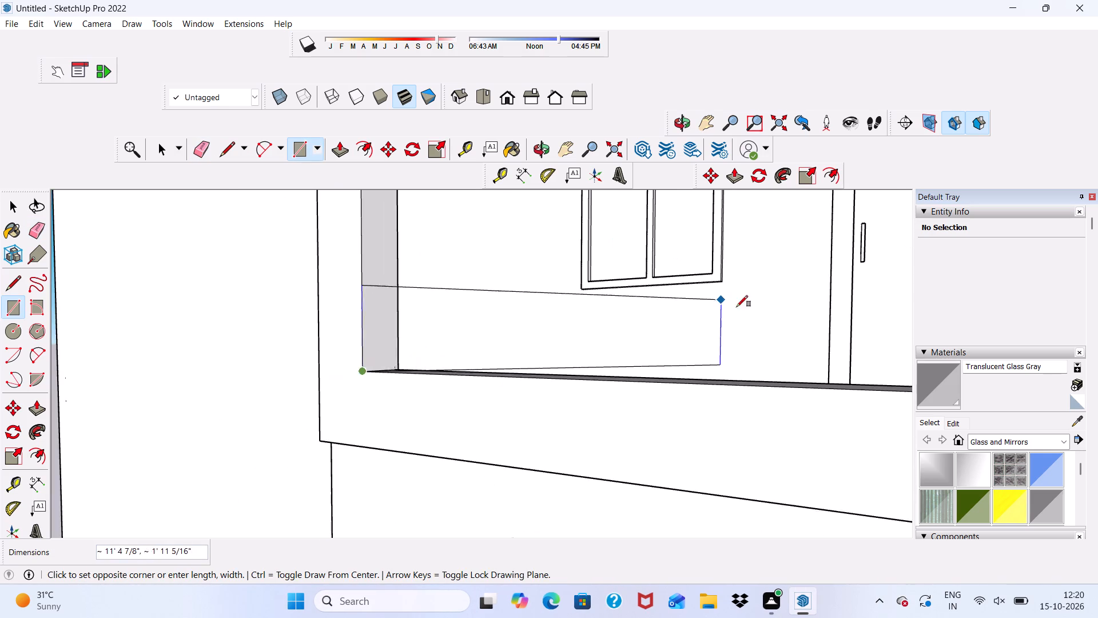
scroll(754, 310, up, 1)
scroll(391, 336, down, 5)
scroll(624, 337, up, 1)
scroll(584, 274, down, 4)
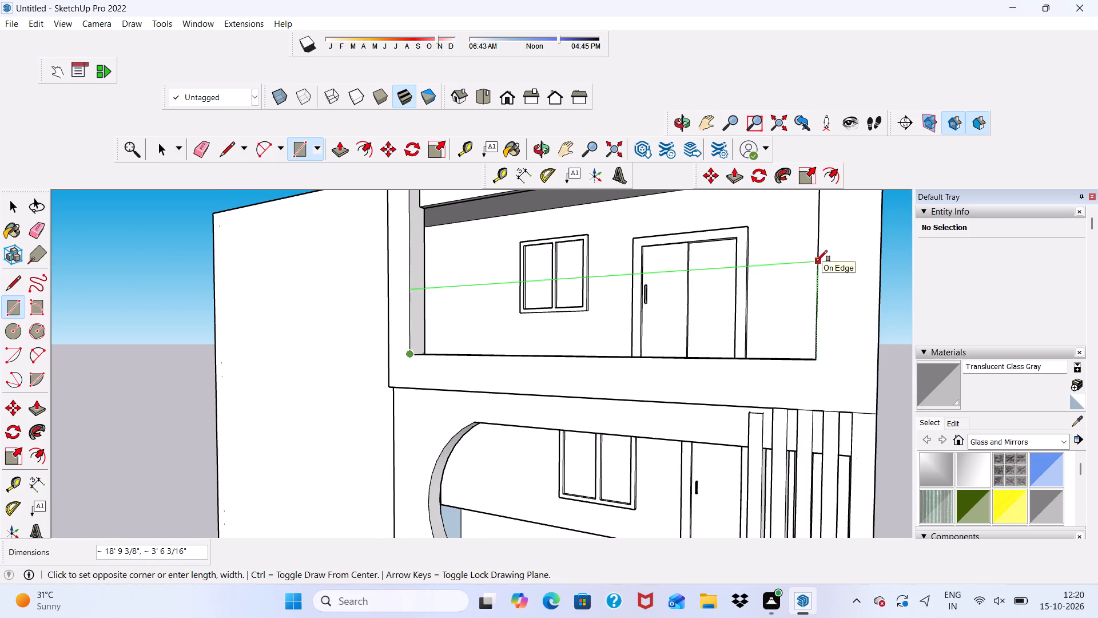
click(819, 271)
Delete the face filling the top-floor balcony opening above the low railing rectangle.
scroll(716, 320, down, 5)
key(space)
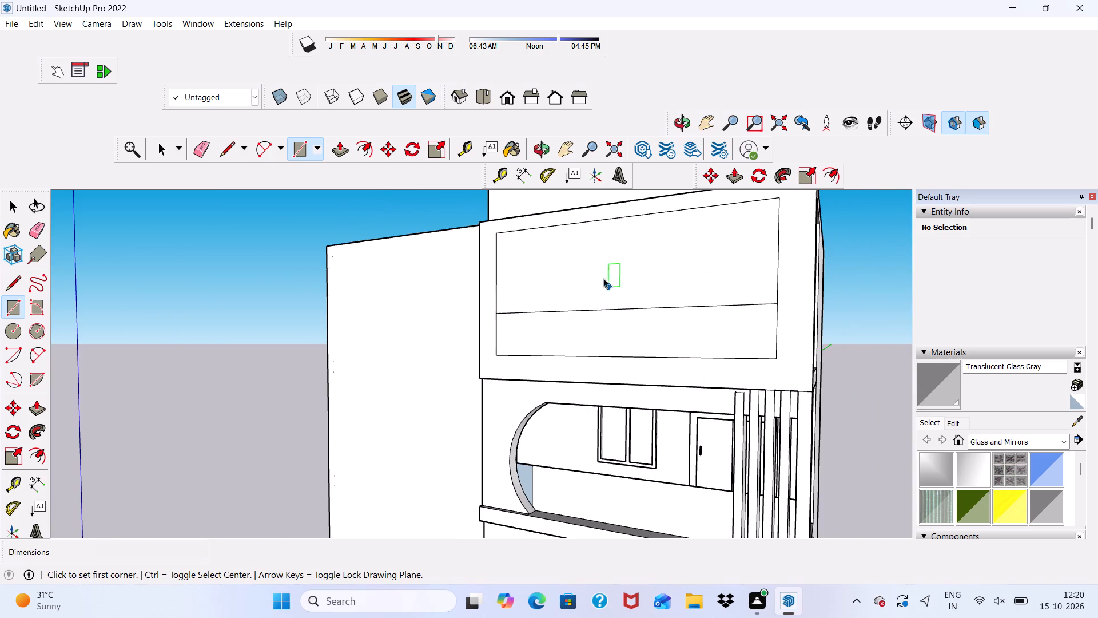
click(597, 266)
key(Delete)
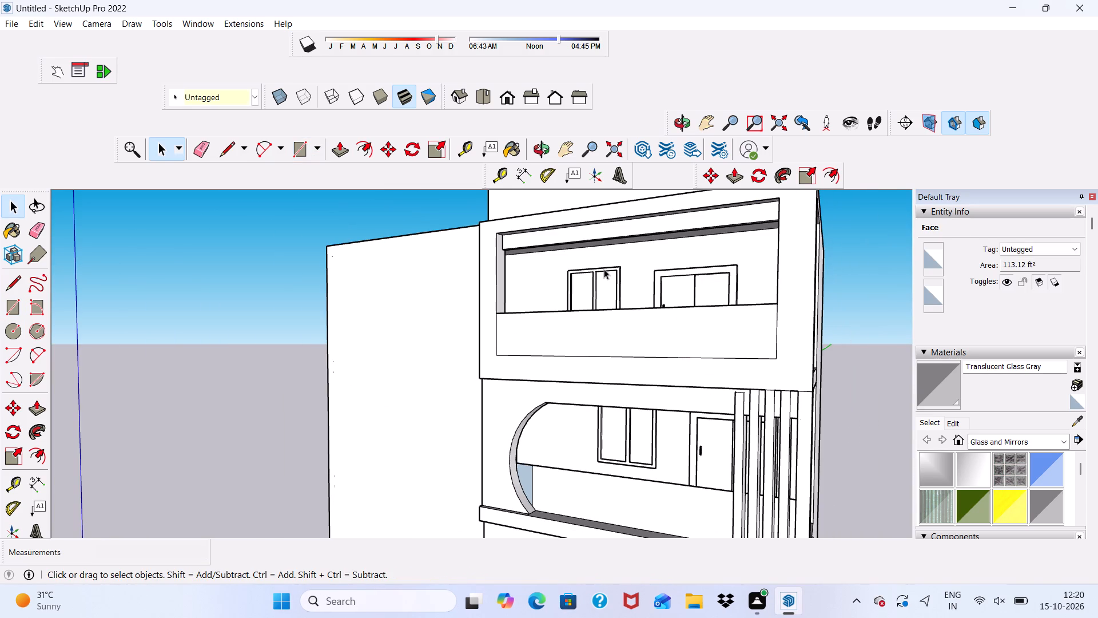
key(space)
Erase the extra line running along the front border of the main block's roof, beside the parapet.
scroll(671, 297, down, 7)
middle_drag(651, 339, 742, 331)
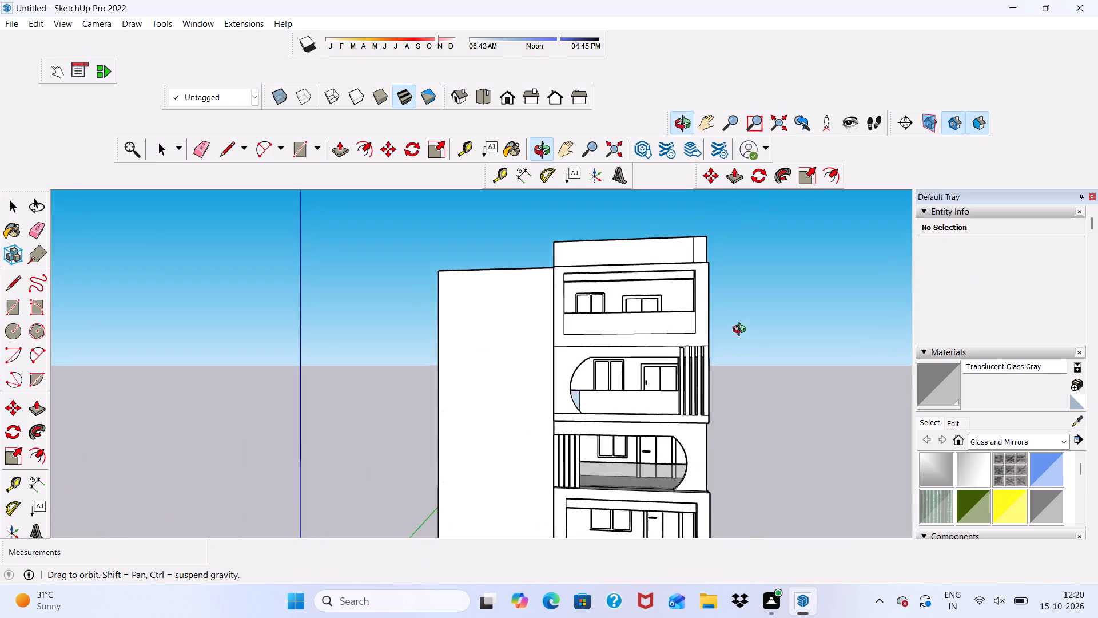
middle_drag(742, 331, 389, 391)
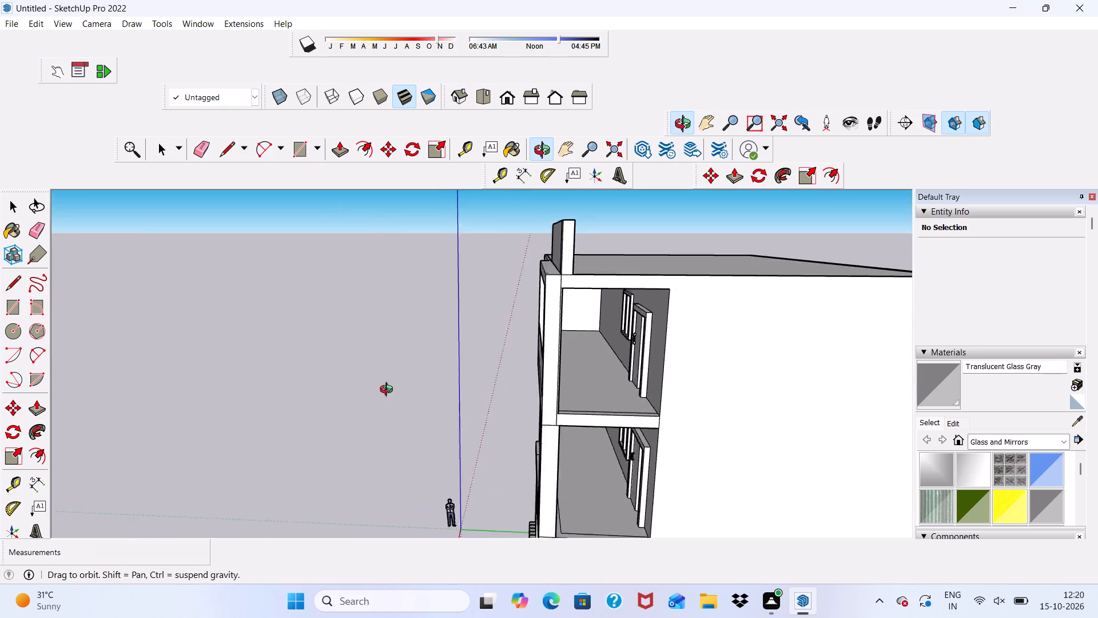
middle_drag(389, 391, 685, 411)
scroll(711, 348, up, 1)
scroll(635, 327, down, 5)
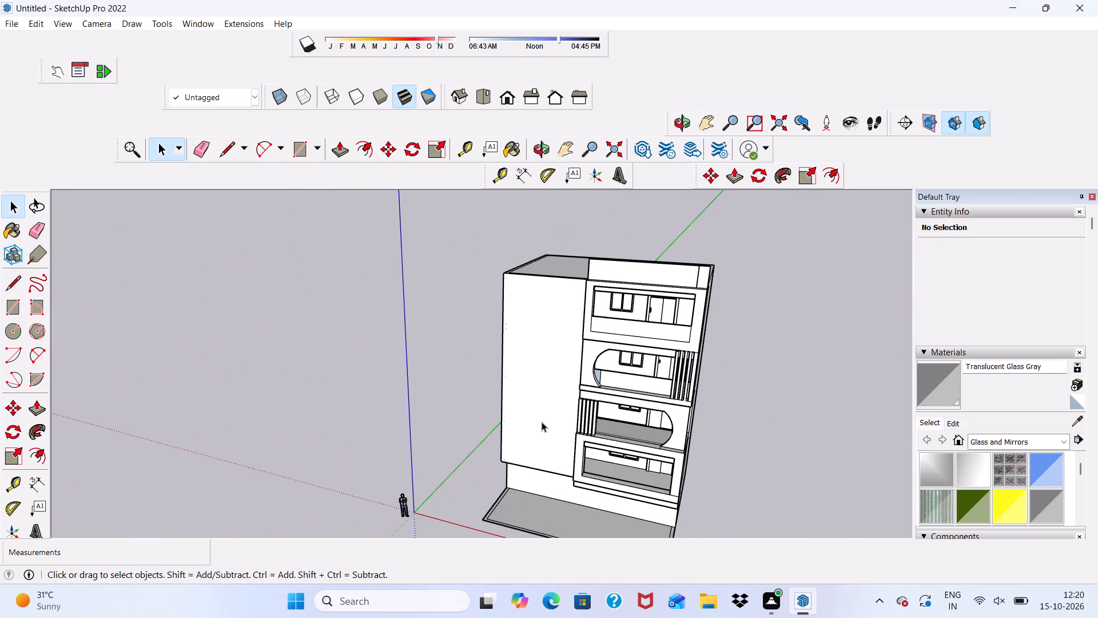
middle_drag(535, 407, 629, 544)
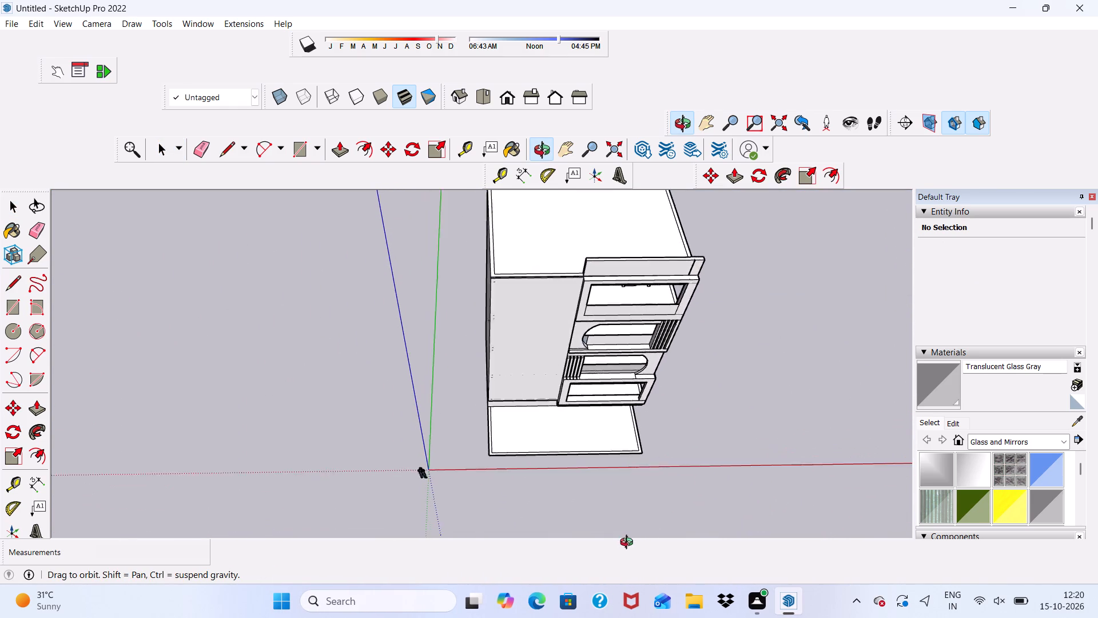
middle_drag(629, 544, 593, 552)
scroll(547, 270, up, 20)
scroll(547, 270, up, 1)
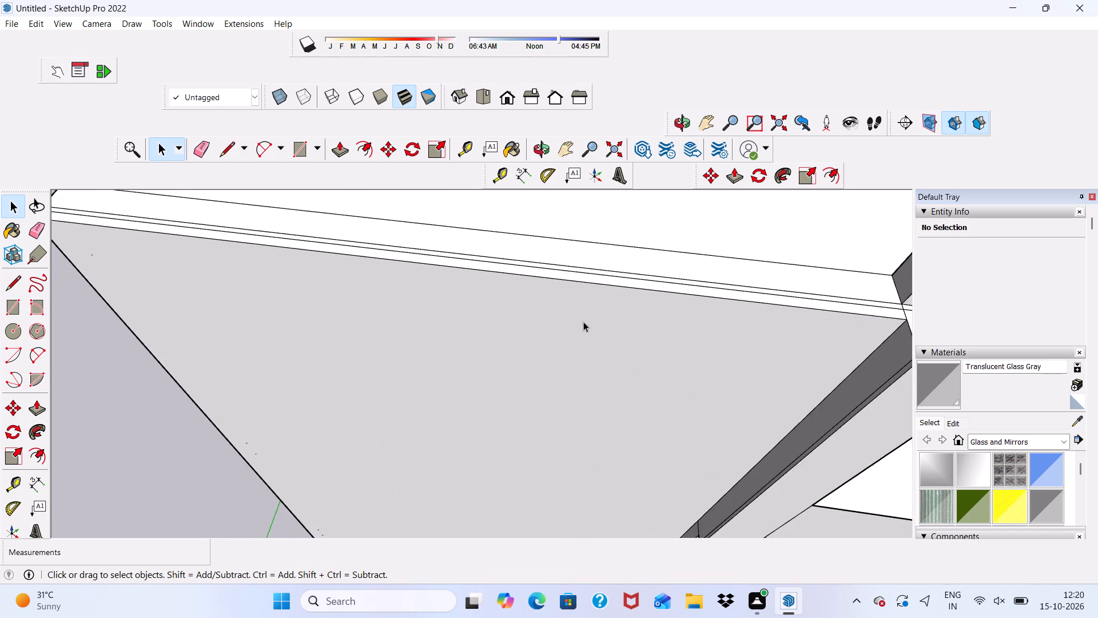
middle_drag(584, 322, 468, 346)
scroll(370, 246, up, 4)
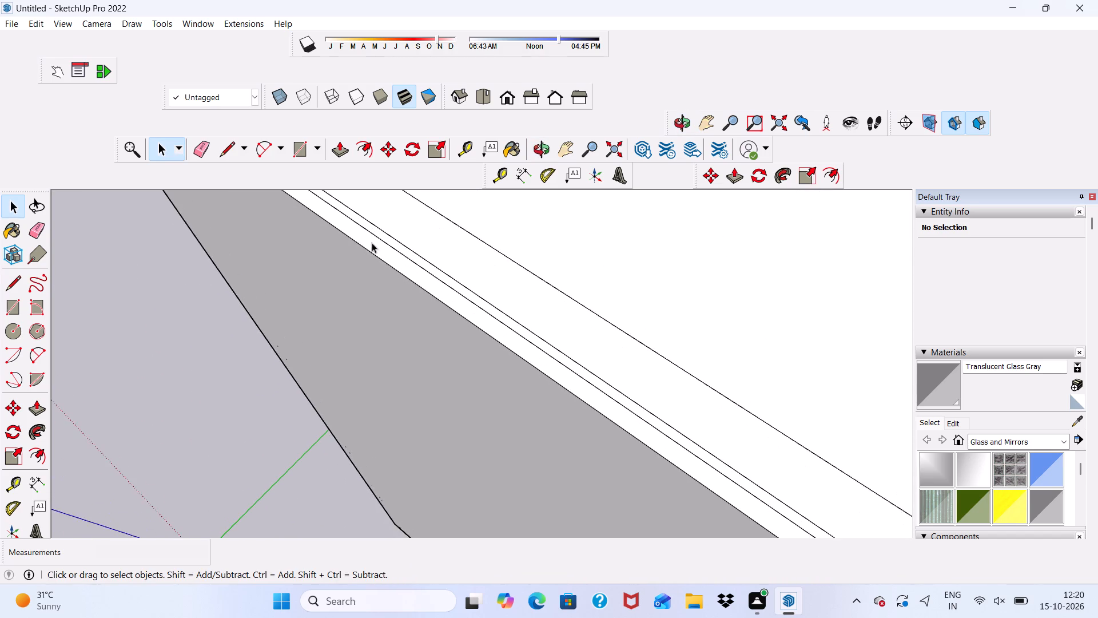
scroll(374, 213, up, 2)
click(199, 149)
scroll(403, 182, up, 2)
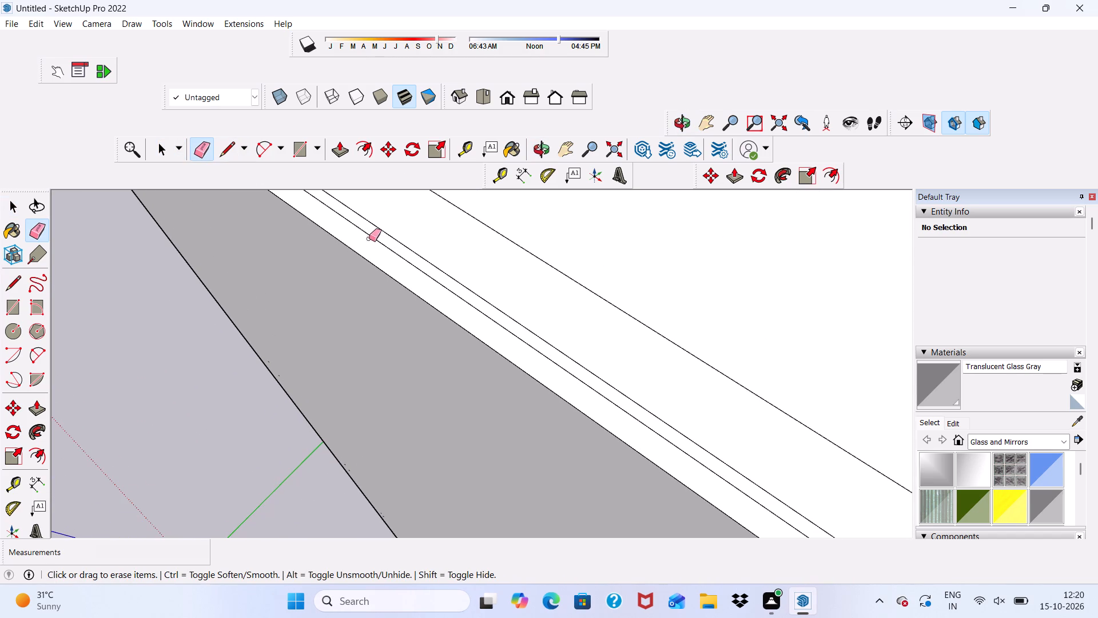
click(371, 239)
click(375, 239)
scroll(376, 268, down, 5)
scroll(483, 278, up, 2)
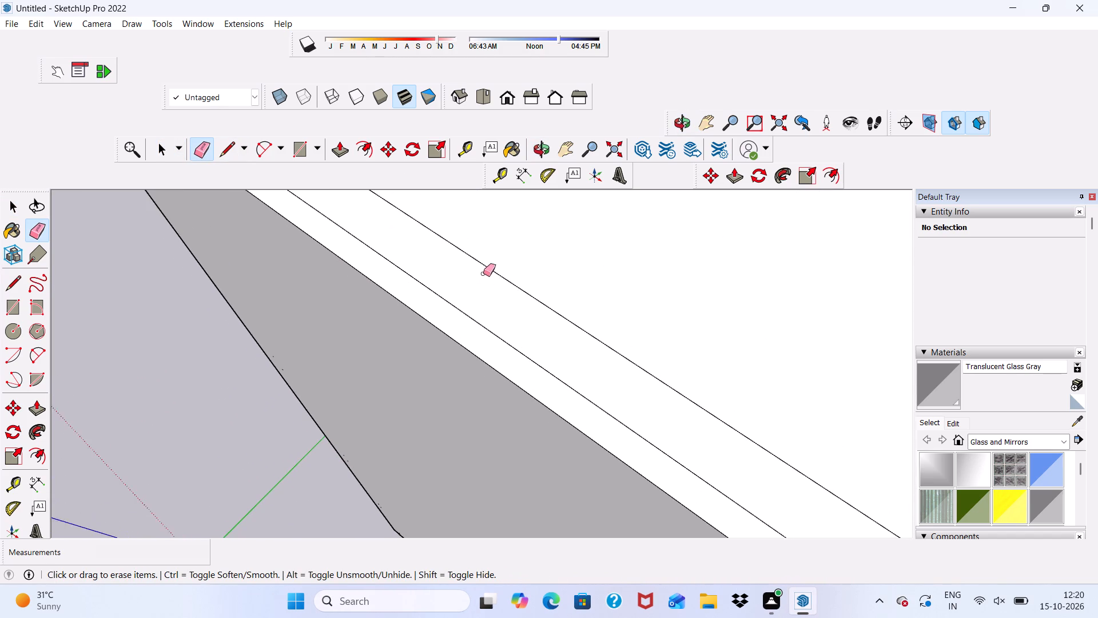
Push/Pull the narrow strip along the main block's front roof edge upward about 11' 4" into a tall front wall.
scroll(483, 274, up, 1)
key(space)
click(440, 326)
click(340, 156)
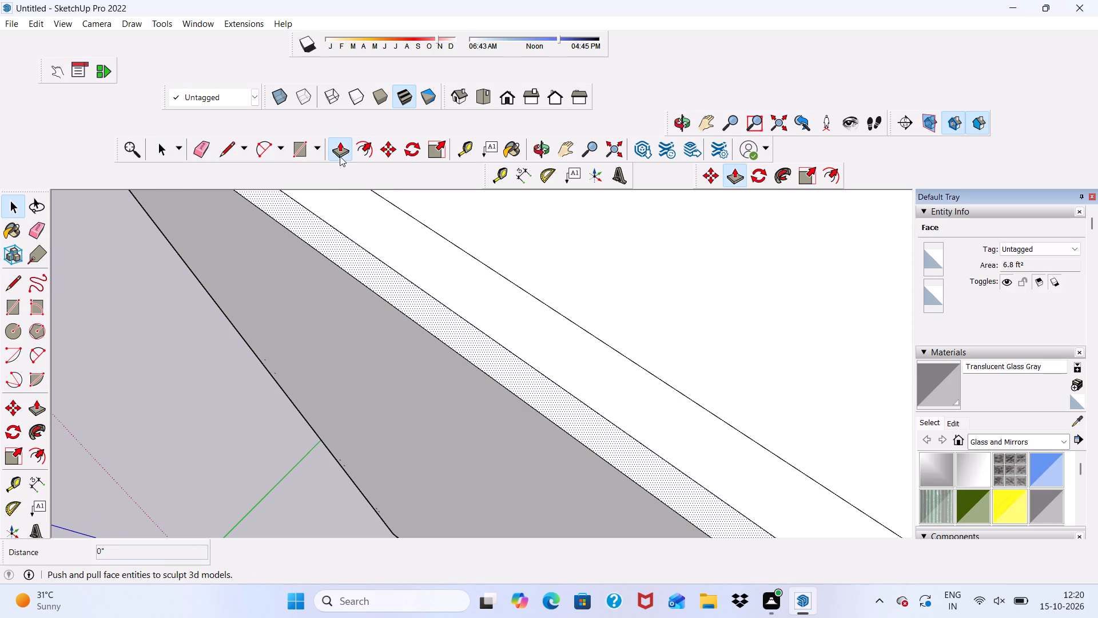
click(367, 264)
scroll(387, 243, down, 5)
scroll(403, 296, down, 1)
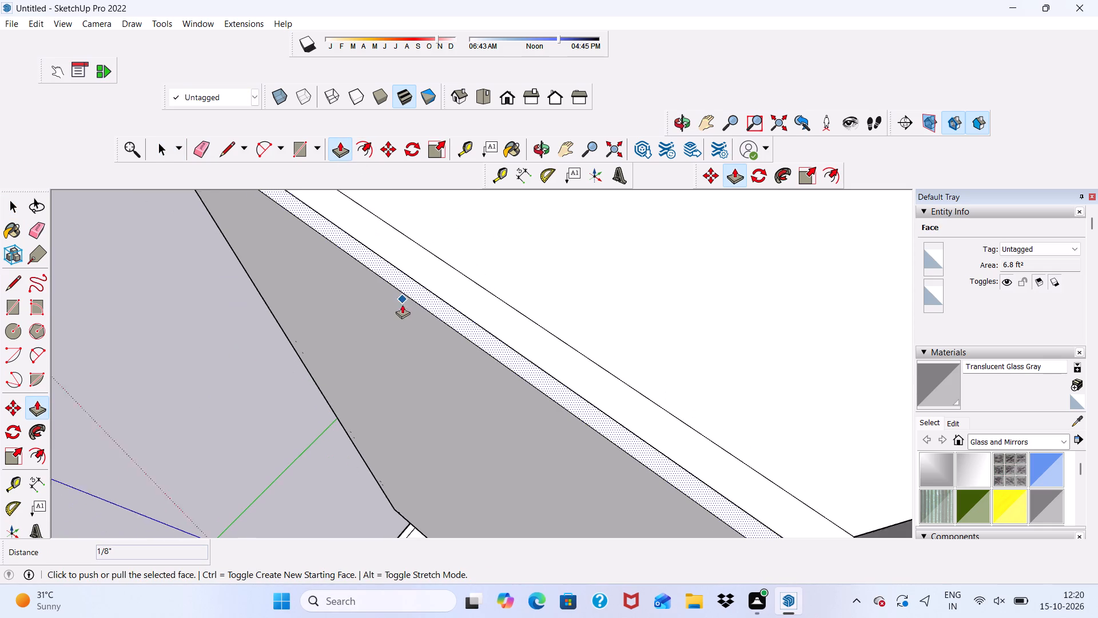
scroll(402, 304, down, 1)
scroll(414, 280, up, 1)
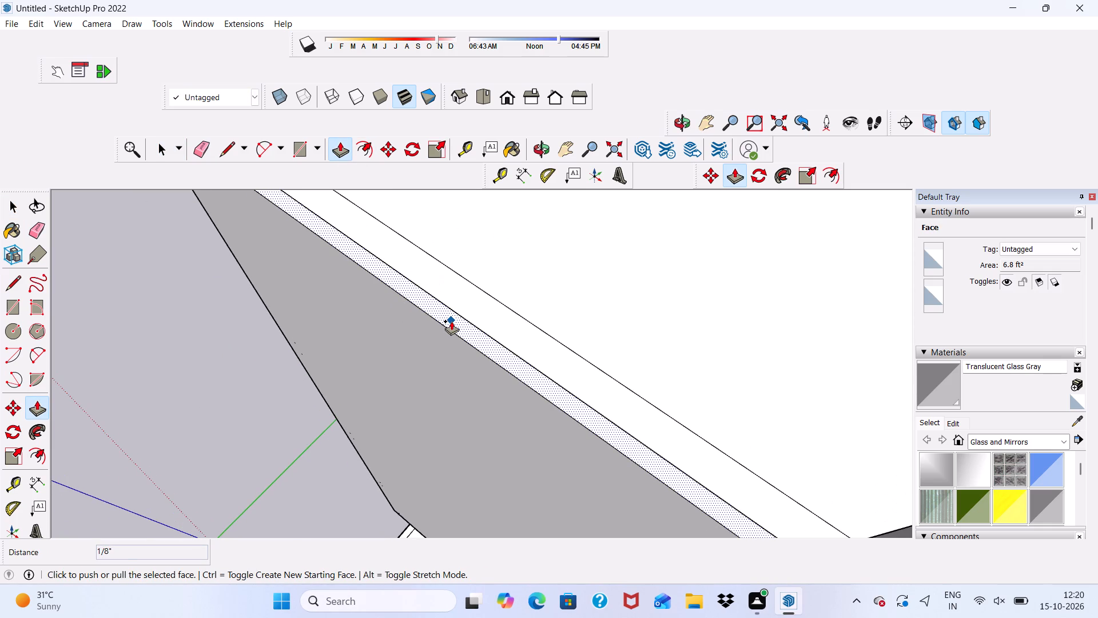
click(451, 321)
scroll(449, 250, down, 12)
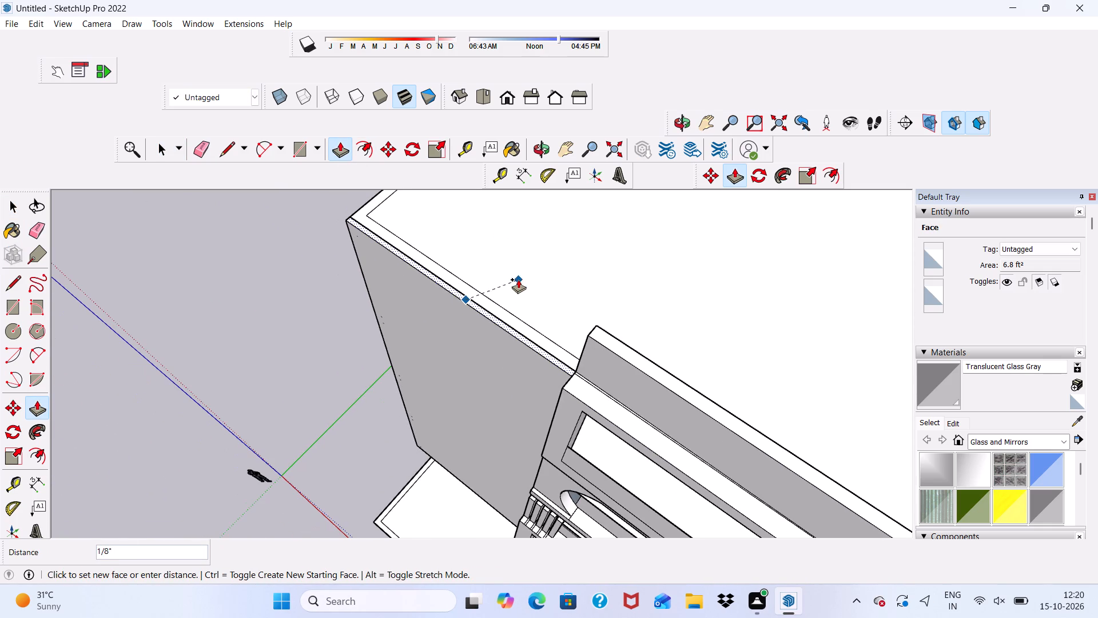
scroll(408, 230, down, 6)
middle_drag(444, 232, 555, 116)
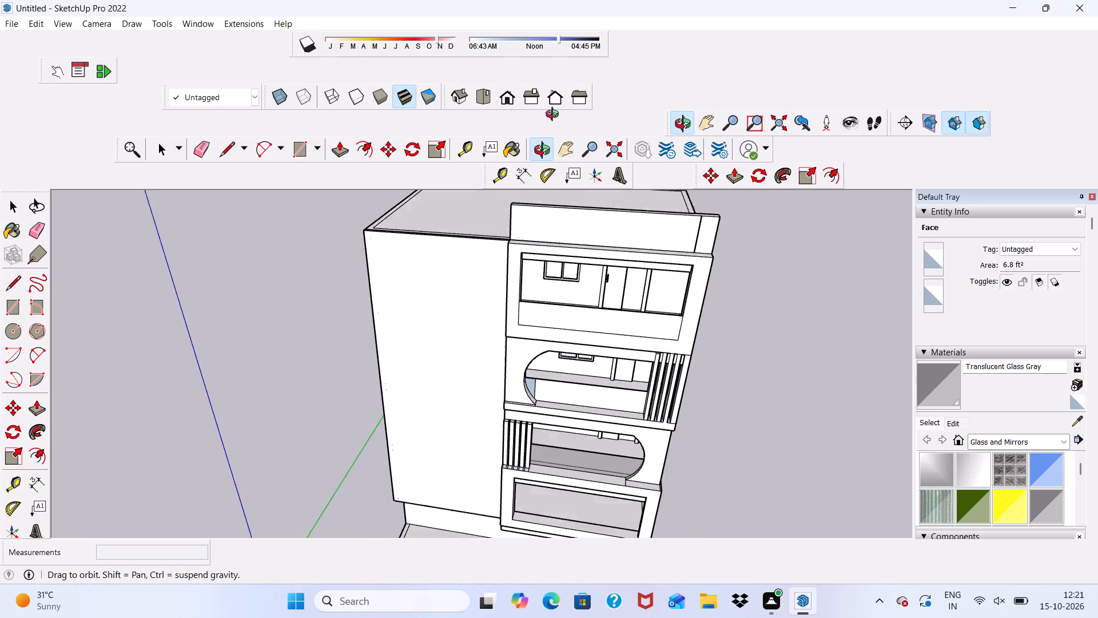
middle_drag(555, 116, 562, 158)
scroll(500, 183, up, 4)
scroll(315, 236, down, 4)
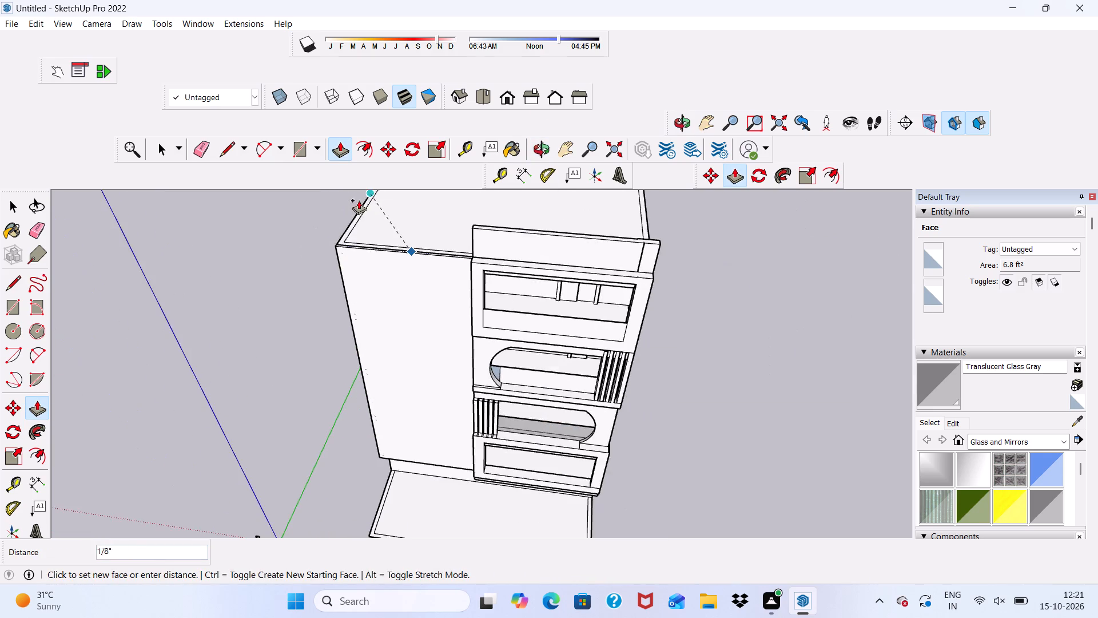
scroll(345, 210, down, 8)
middle_drag(417, 212, 440, 128)
scroll(444, 127, up, 2)
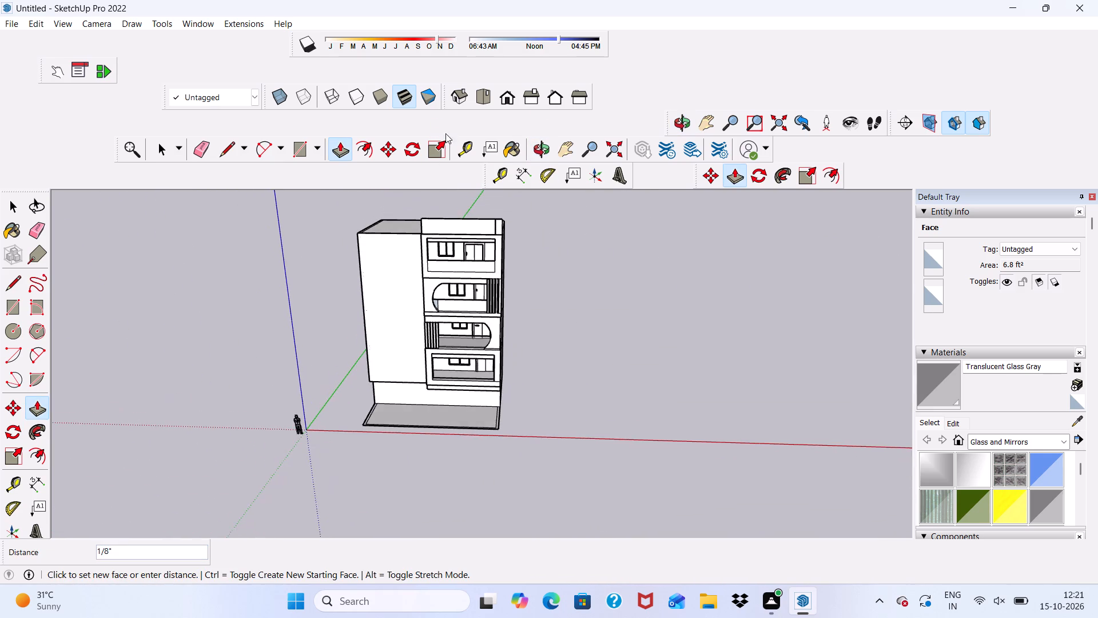
scroll(437, 184, down, 6)
scroll(437, 187, up, 9)
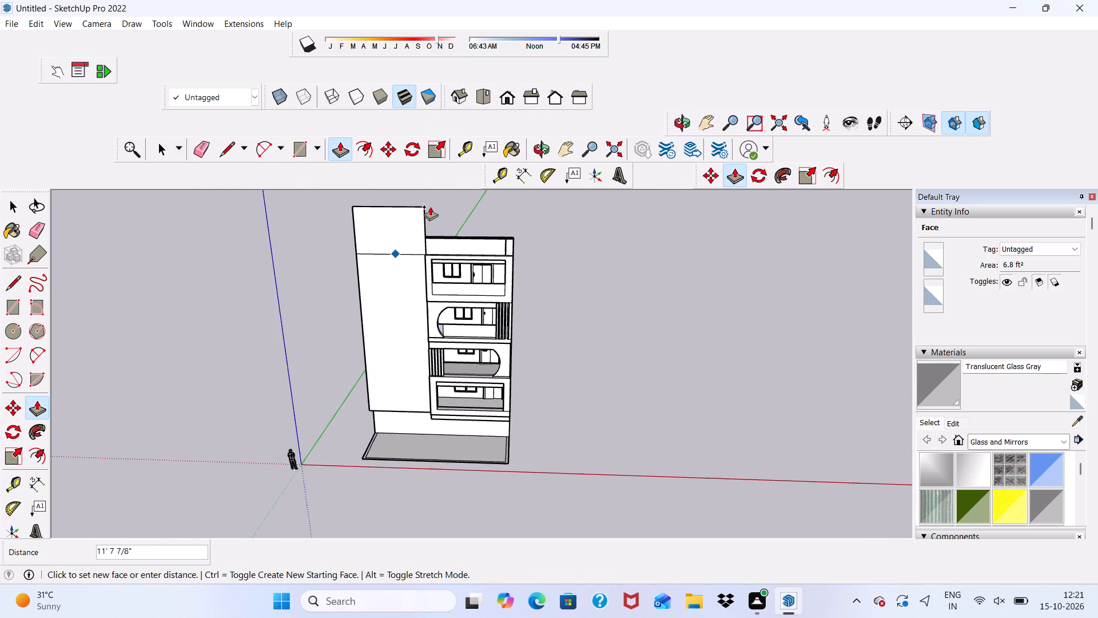
scroll(430, 207, up, 1)
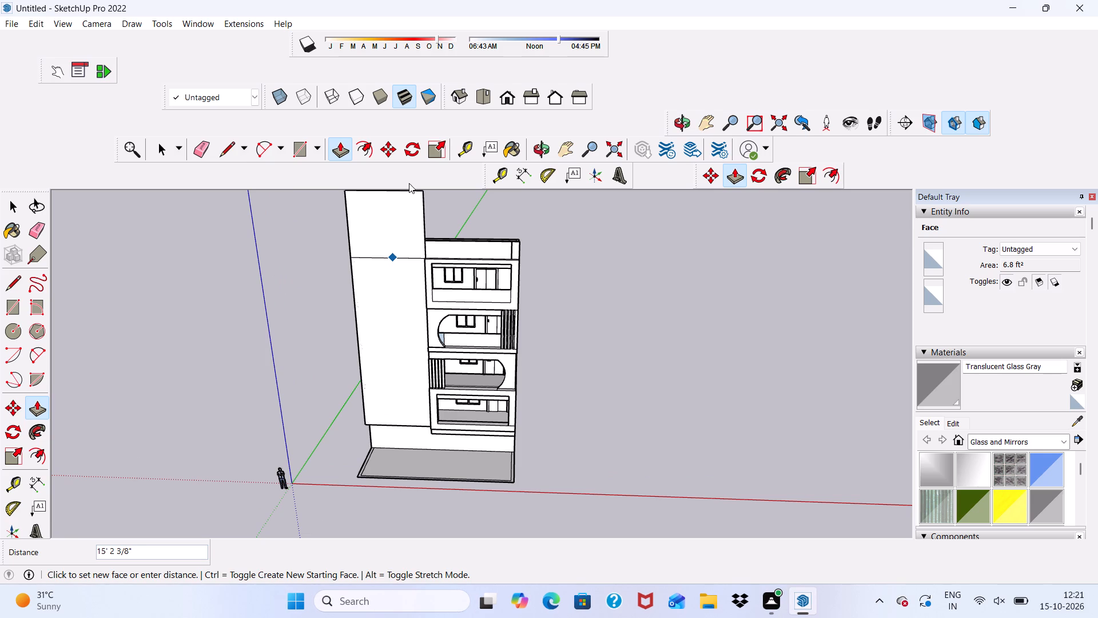
scroll(415, 222, up, 3)
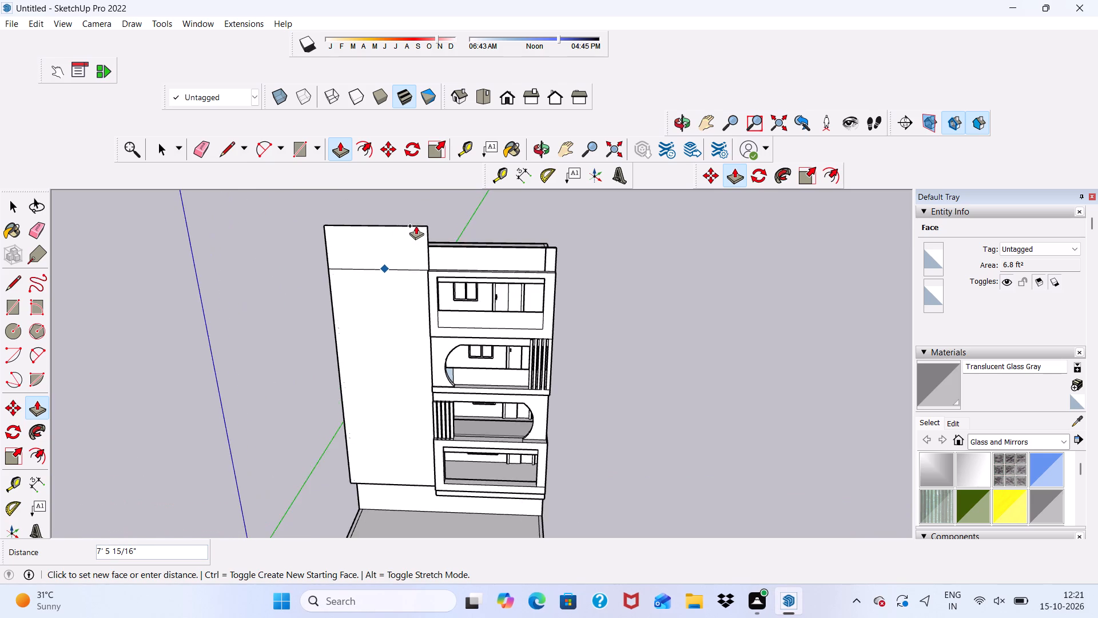
scroll(416, 225, down, 1)
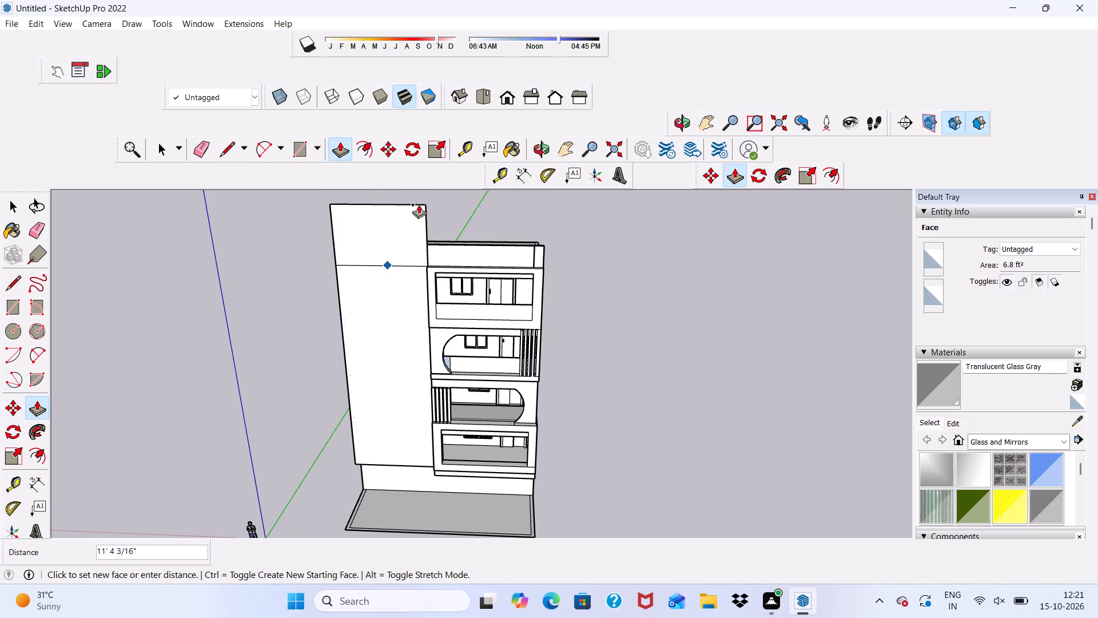
click(419, 204)
scroll(410, 227, down, 1)
middle_drag(409, 231, 409, 202)
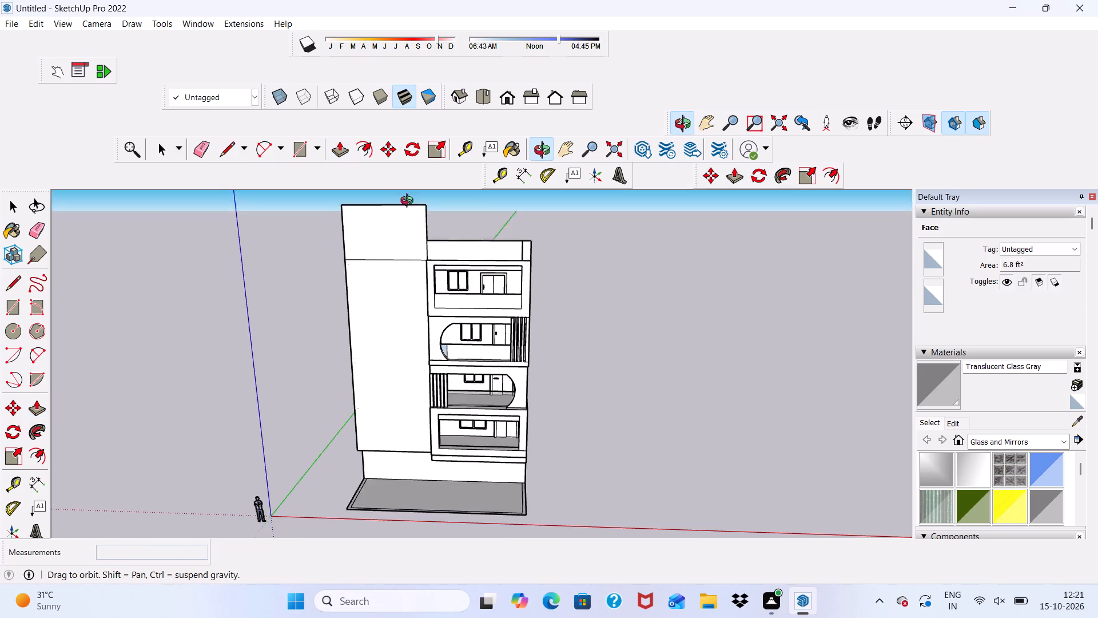
middle_drag(409, 202, 443, 152)
scroll(393, 237, up, 7)
scroll(340, 275, down, 4)
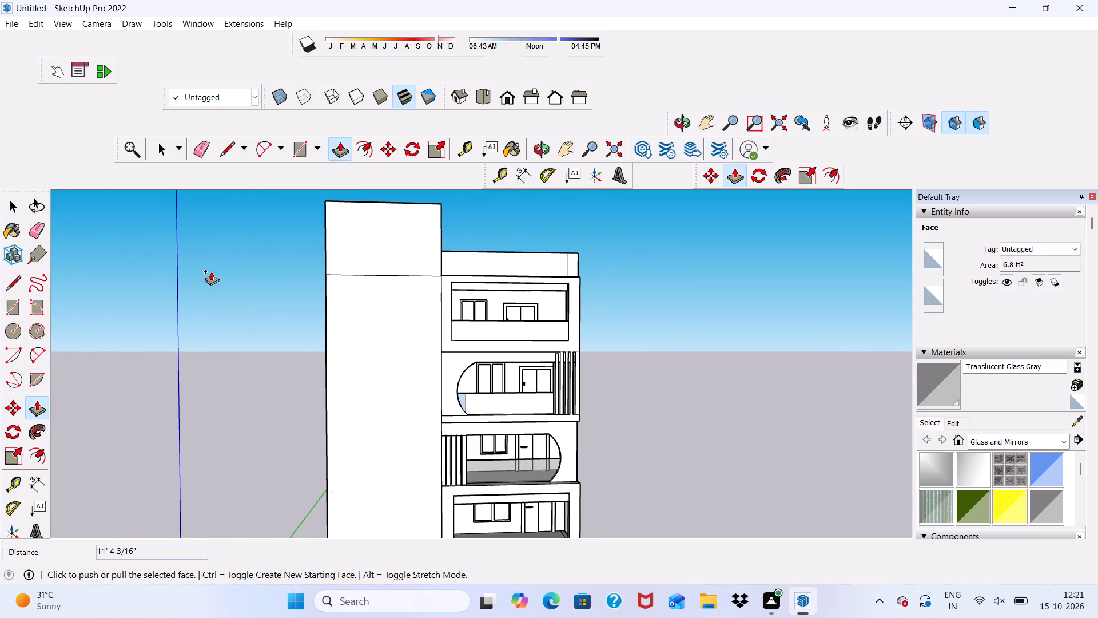
Erase the leftover seam lines at the base of the tall front wall, on its front face and its side end.
click(206, 146)
scroll(417, 286, up, 1)
drag(418, 268, 420, 276)
scroll(379, 289, up, 2)
middle_drag(316, 285, 354, 287)
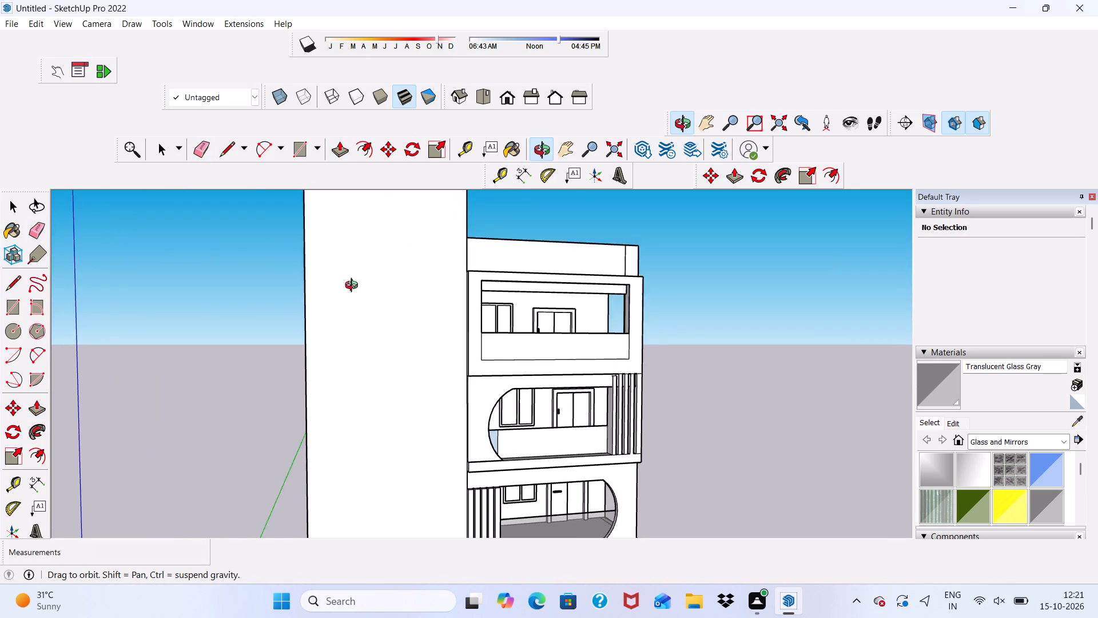
middle_drag(354, 287, 582, 311)
scroll(449, 282, up, 11)
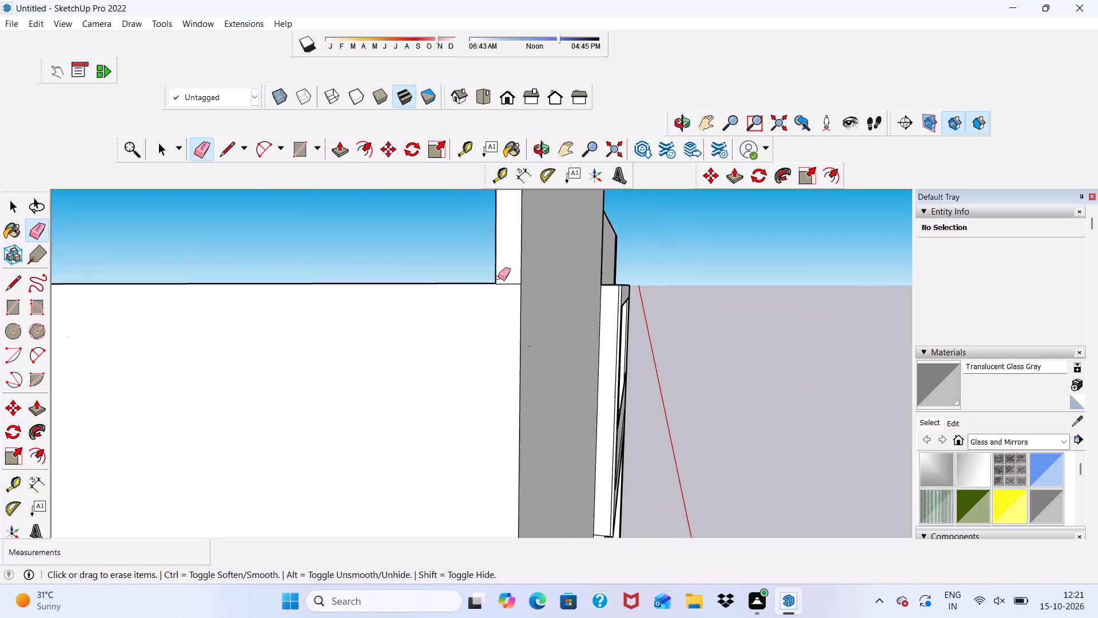
click(504, 282)
scroll(502, 278, down, 7)
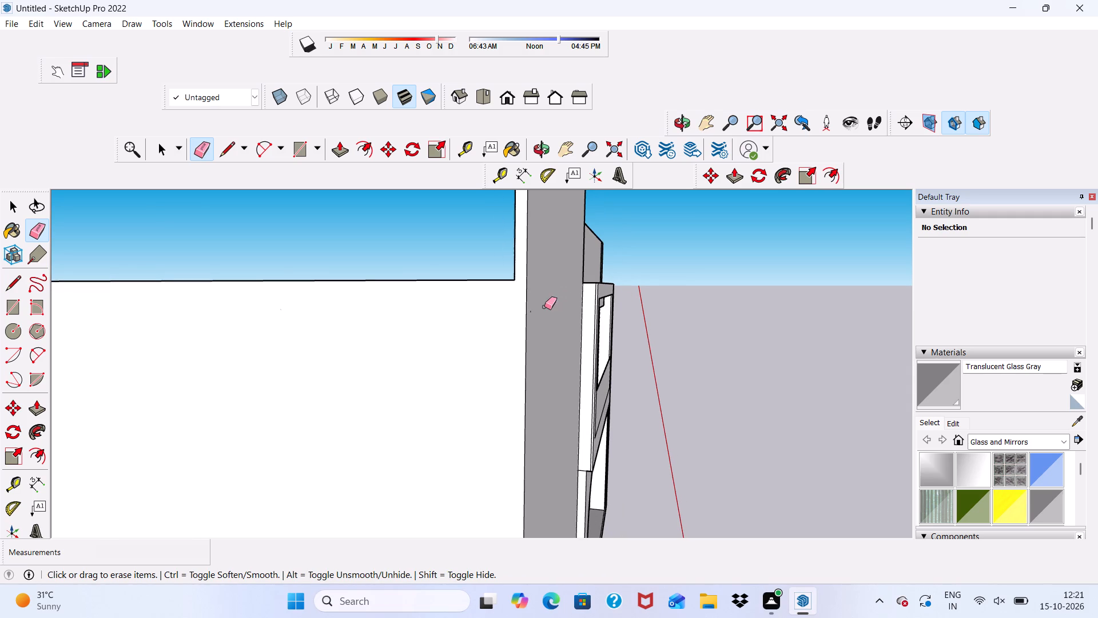
Erase stray edge specks on the tall front wall and along the top of the main block's side wall.
click(531, 311)
scroll(538, 274, down, 9)
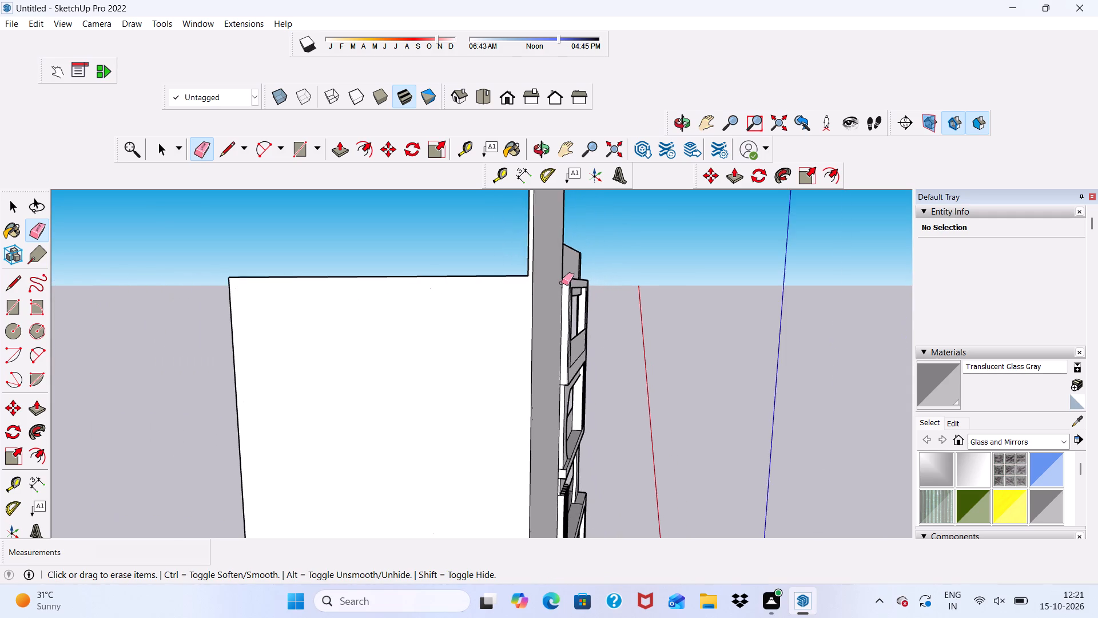
middle_drag(563, 287, 420, 320)
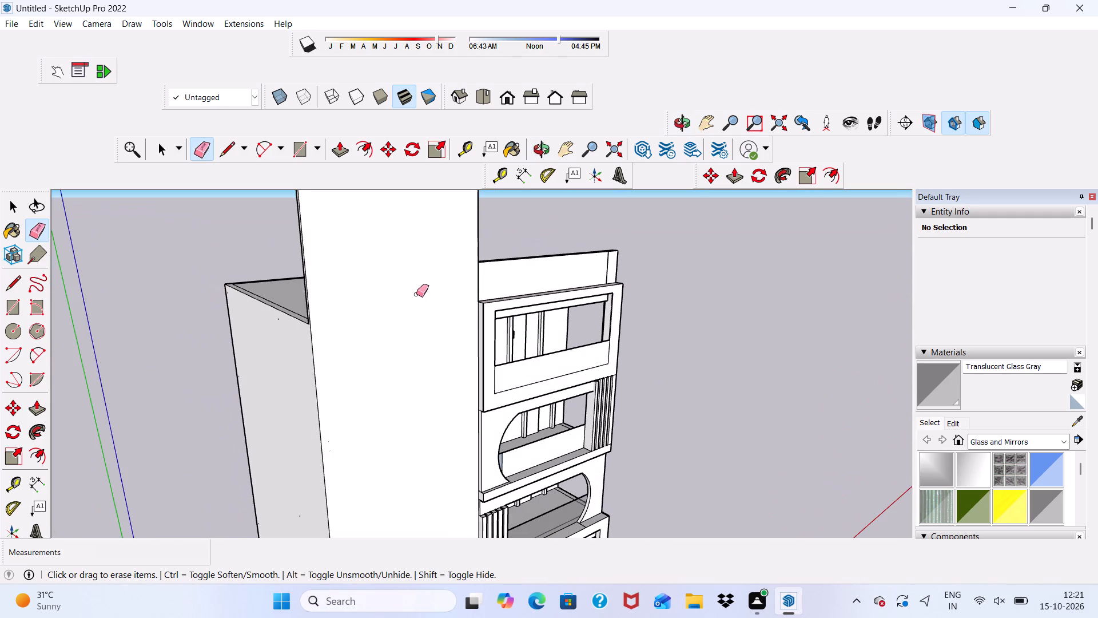
drag(422, 262, 417, 267)
drag(409, 255, 400, 282)
drag(401, 272, 394, 291)
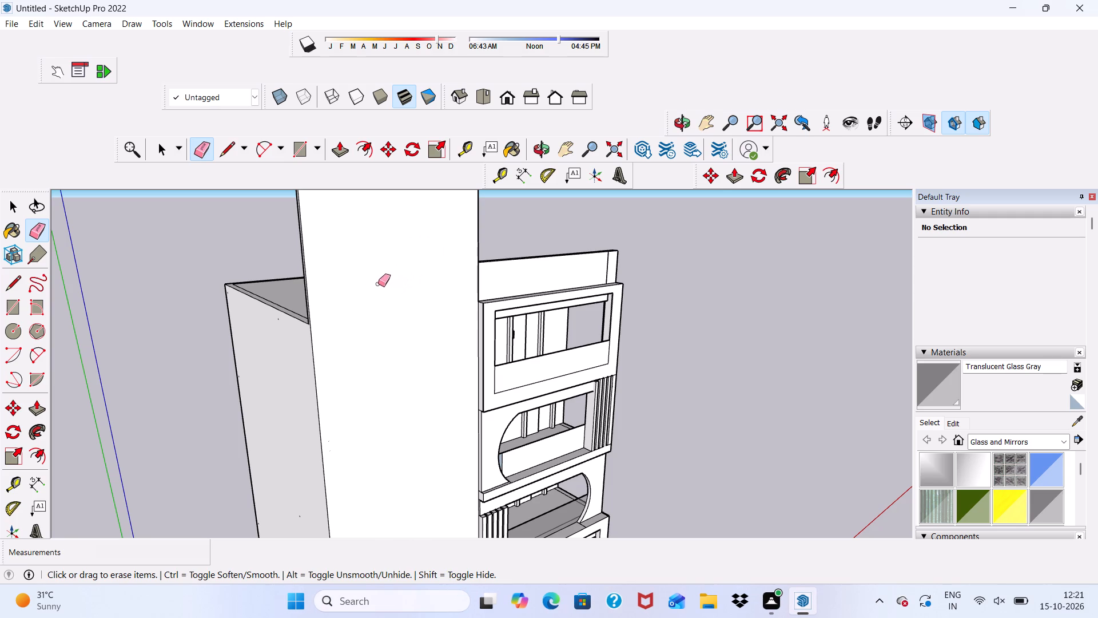
scroll(354, 282, down, 2)
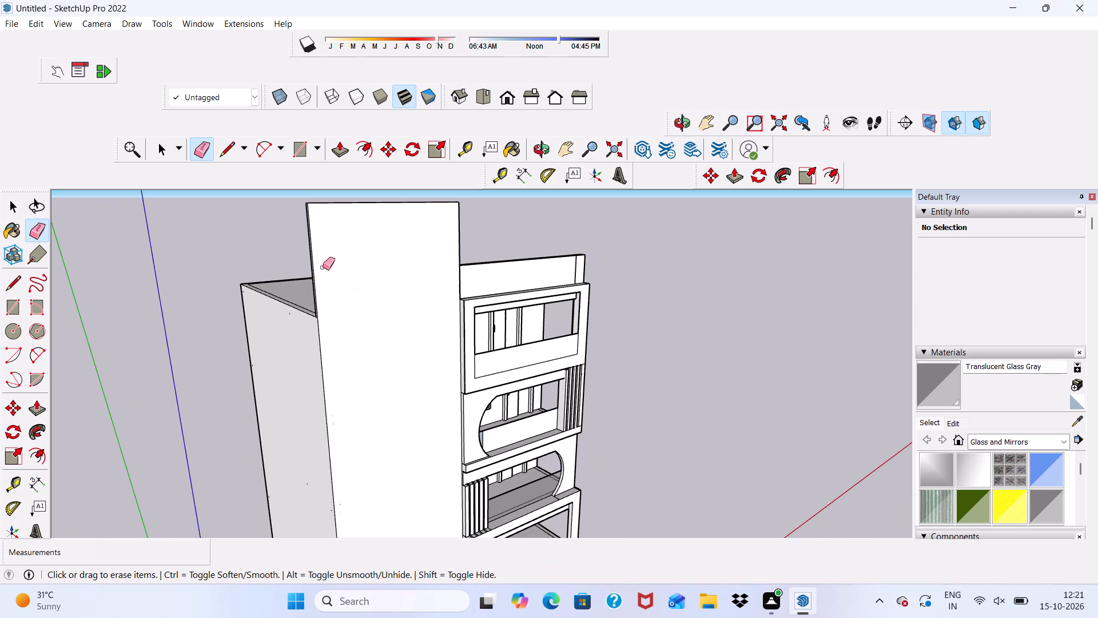
drag(334, 247, 338, 338)
drag(337, 317, 337, 349)
drag(337, 349, 335, 368)
drag(337, 323, 343, 336)
drag(339, 322, 338, 342)
scroll(284, 303, up, 5)
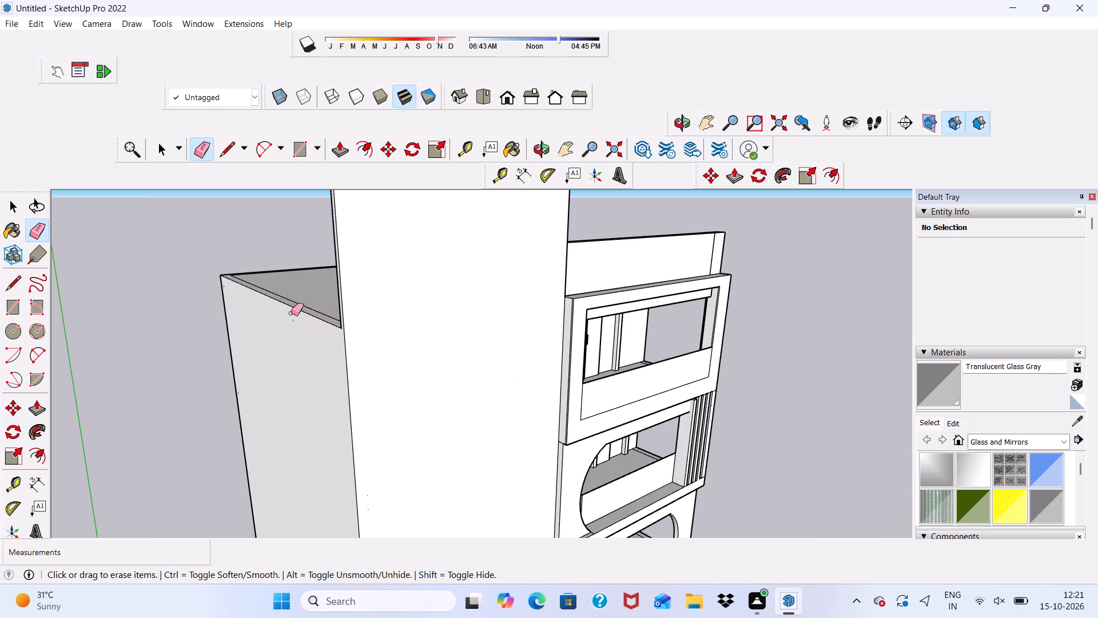
drag(292, 319, 298, 326)
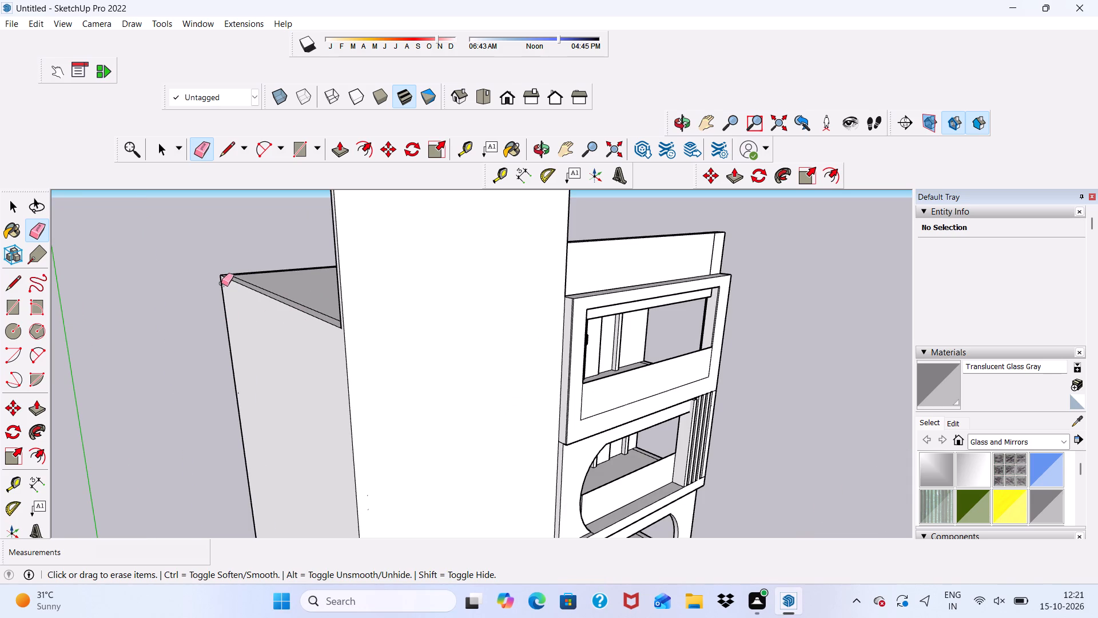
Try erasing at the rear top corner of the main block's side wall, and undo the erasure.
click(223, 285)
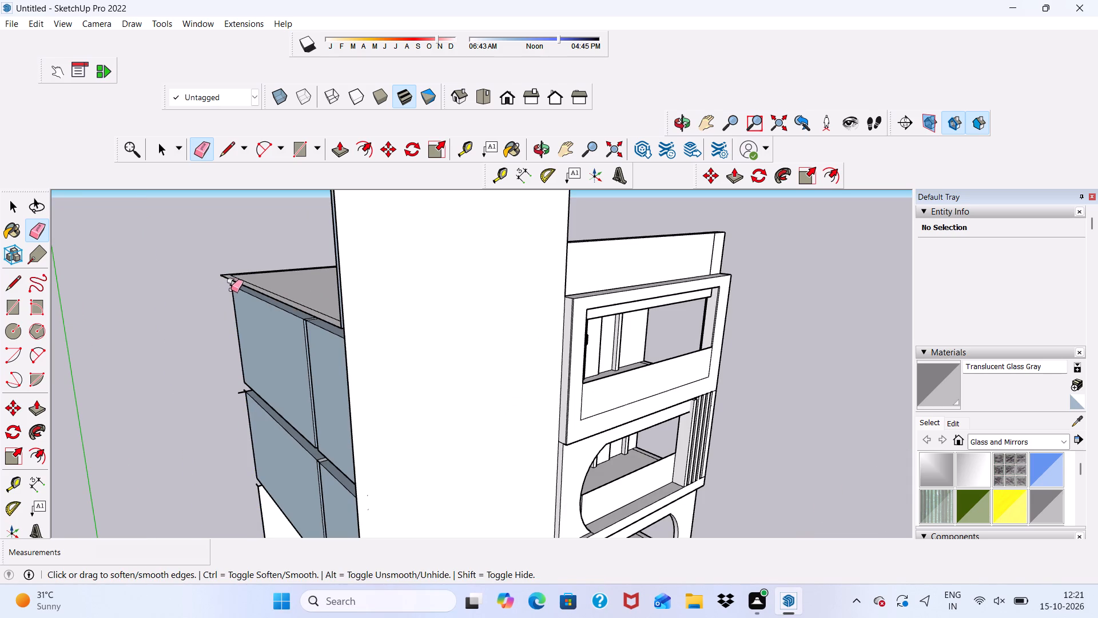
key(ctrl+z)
Clean up stray marks beside the rear top corner of the main block's side wall with the Eraser.
ctrl+scroll(233, 295, up, 4)
ctrl+click(233, 295)
click(224, 281)
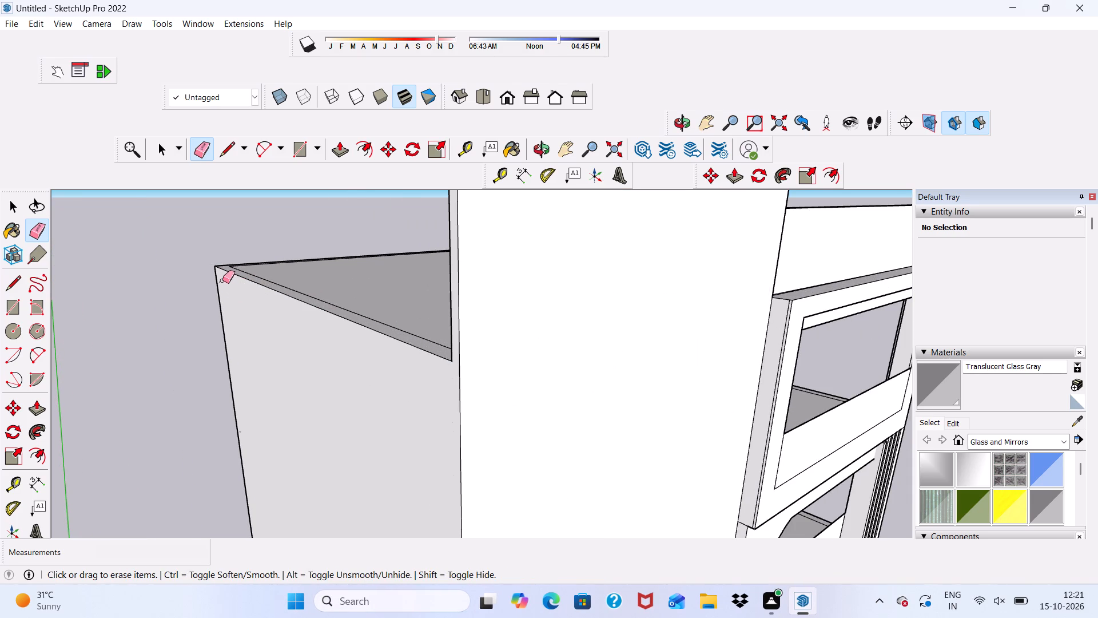
middle_drag(257, 304, 370, 247)
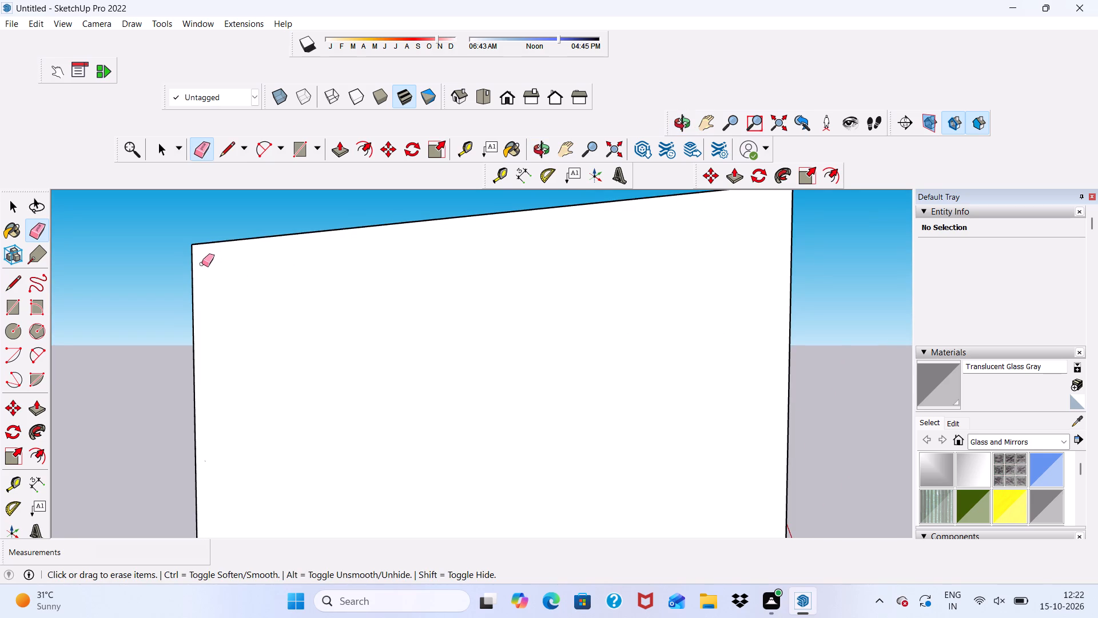
drag(202, 263, 204, 254)
click(204, 253)
Erase the stray edge specks on the tall front wall next to its corner with the side wall.
scroll(213, 274, down, 14)
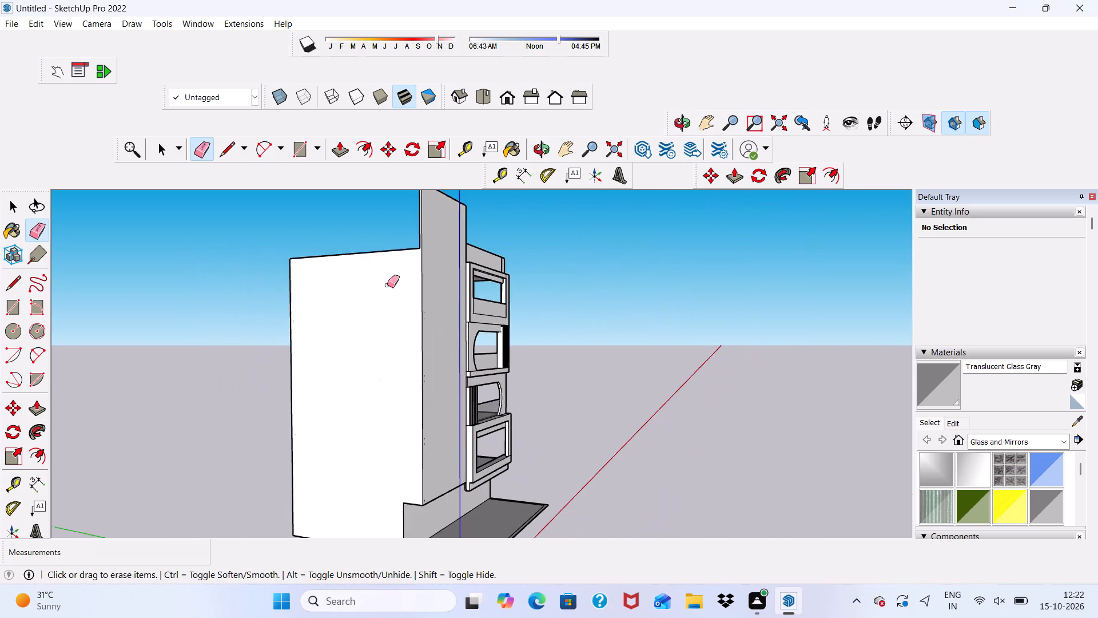
scroll(387, 285, down, 1)
middle_drag(395, 294, 365, 302)
scroll(415, 318, up, 6)
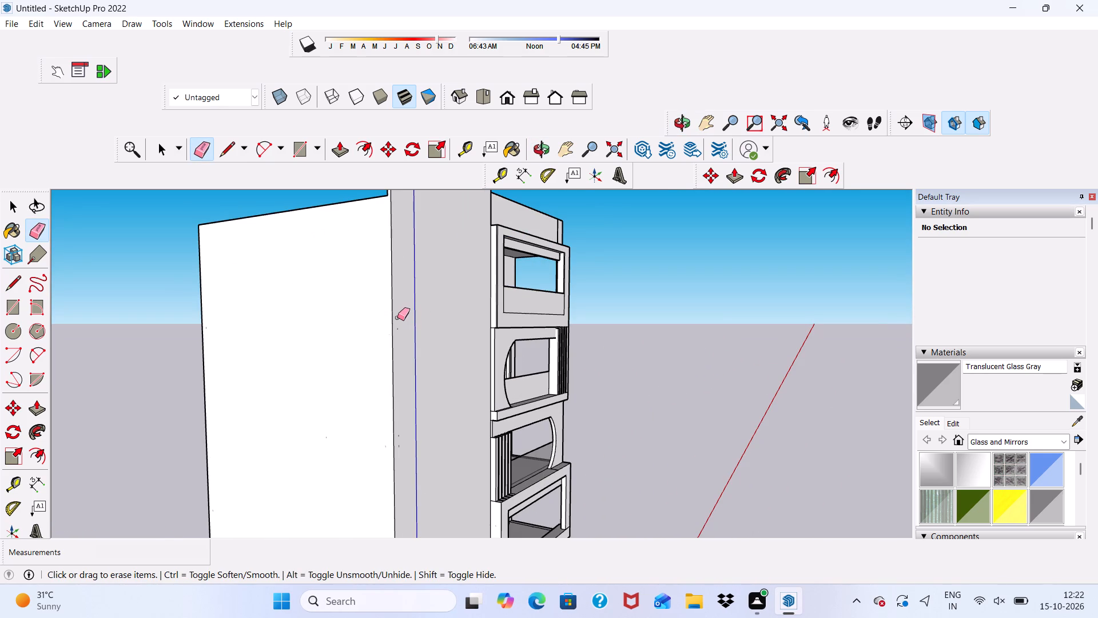
click(397, 318)
click(399, 327)
Erase stray edge specks on the main block's side wall near the tall front wall, around mid-height.
scroll(399, 332, down, 3)
scroll(325, 315, down, 7)
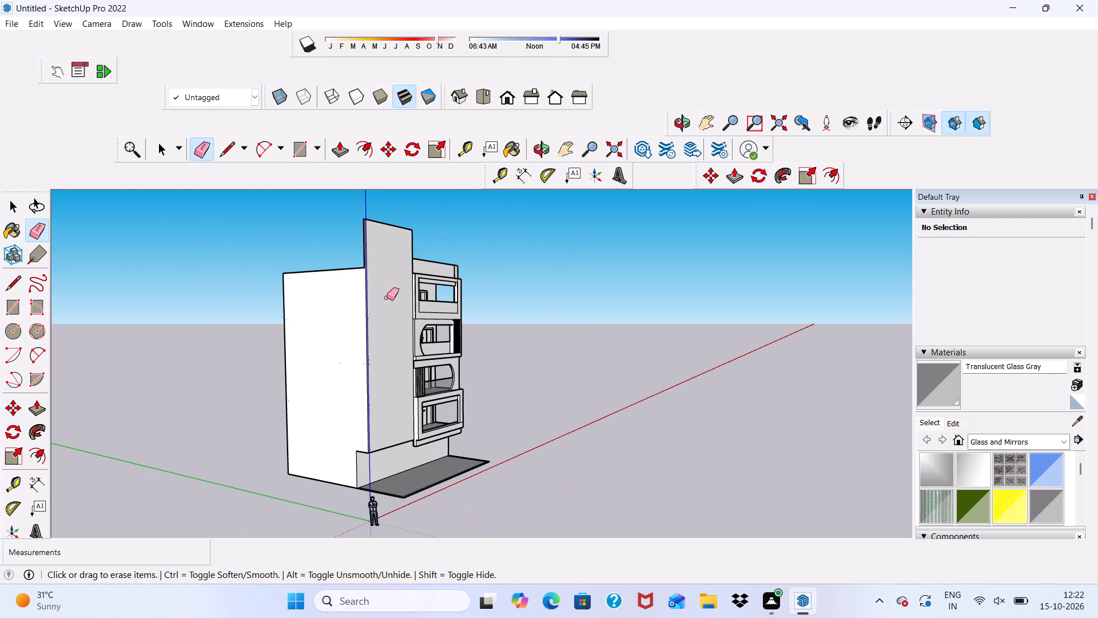
middle_drag(389, 298, 284, 360)
scroll(358, 380, up, 7)
drag(329, 344, 325, 343)
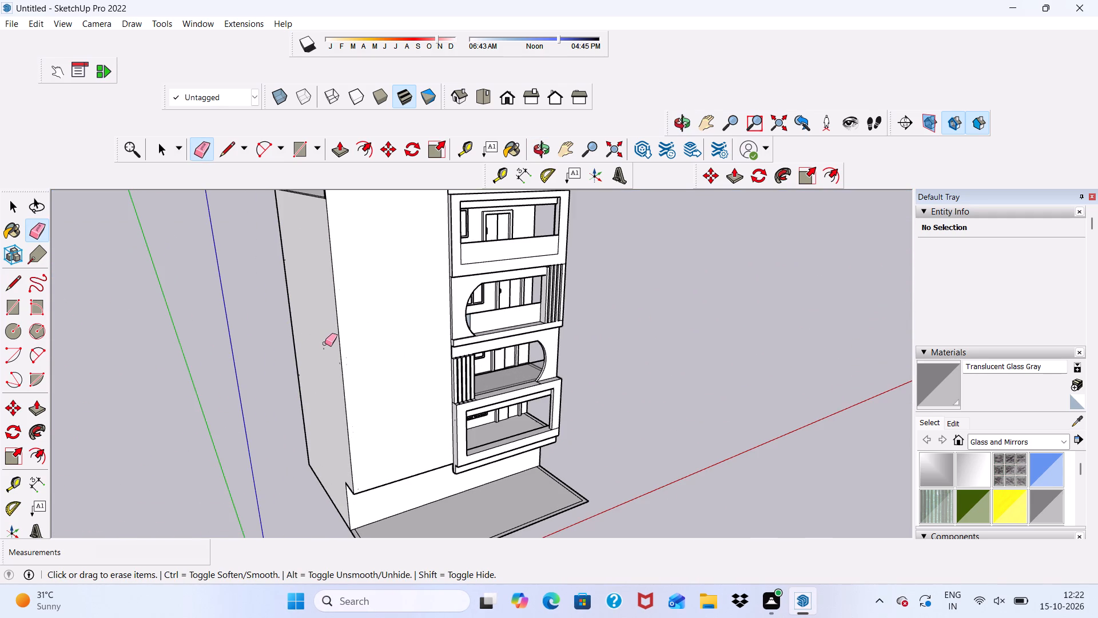
drag(325, 343, 324, 348)
click(325, 344)
drag(324, 336, 323, 351)
click(323, 340)
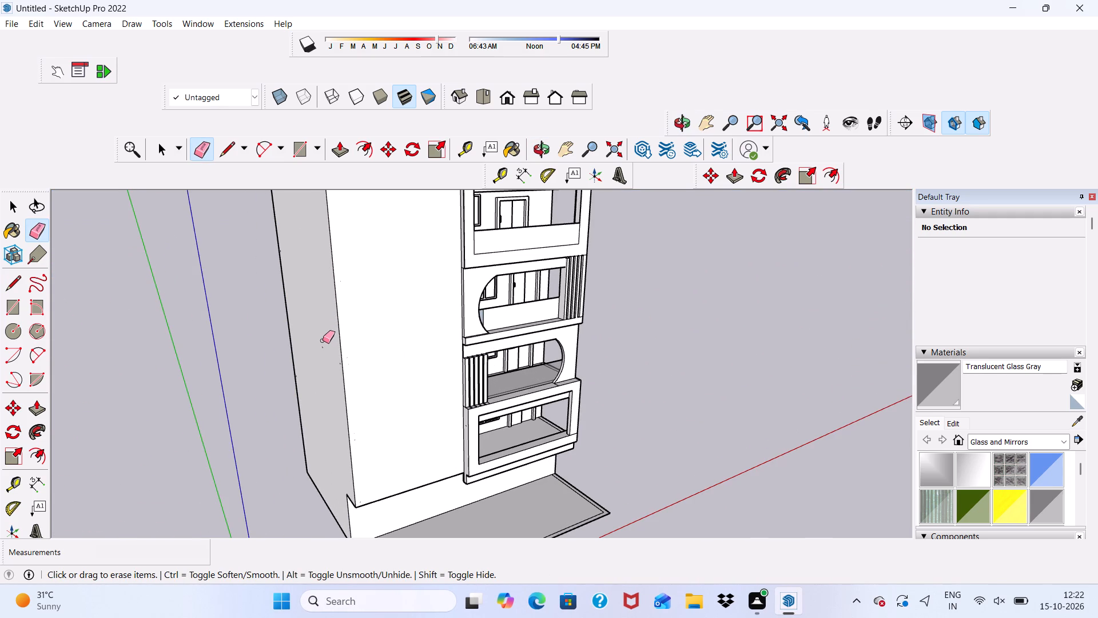
drag(323, 347, 321, 355)
drag(320, 347, 324, 357)
Erase the remaining small stray specks around the corner of the side wall and tall front wall at mid-height.
scroll(344, 365, up, 11)
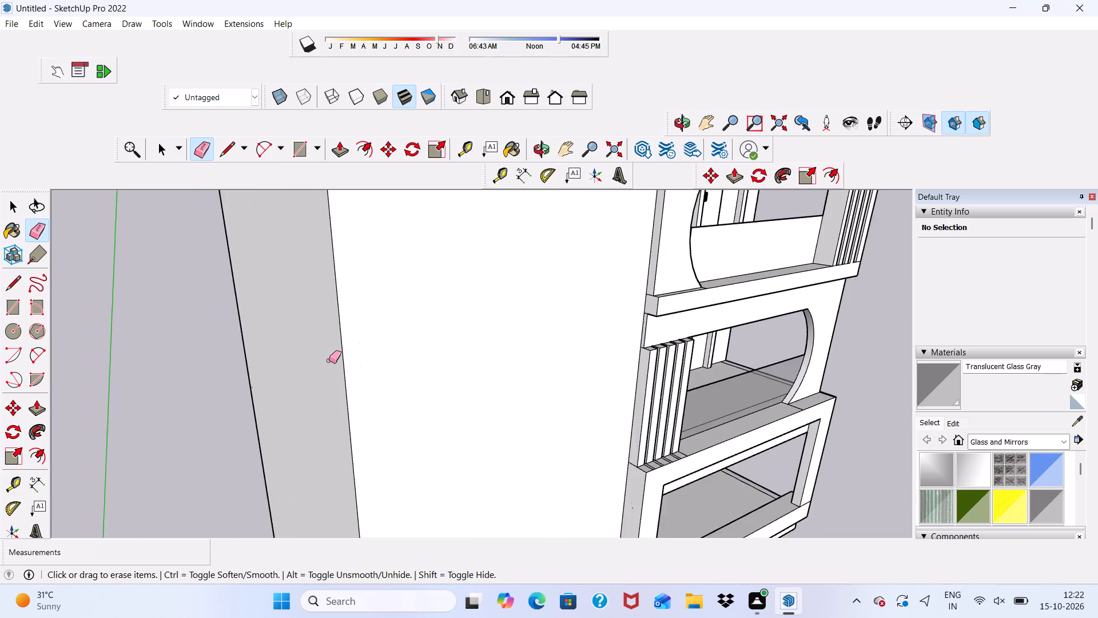
scroll(329, 360, up, 6)
drag(332, 360, 331, 366)
drag(328, 358, 332, 367)
click(332, 356)
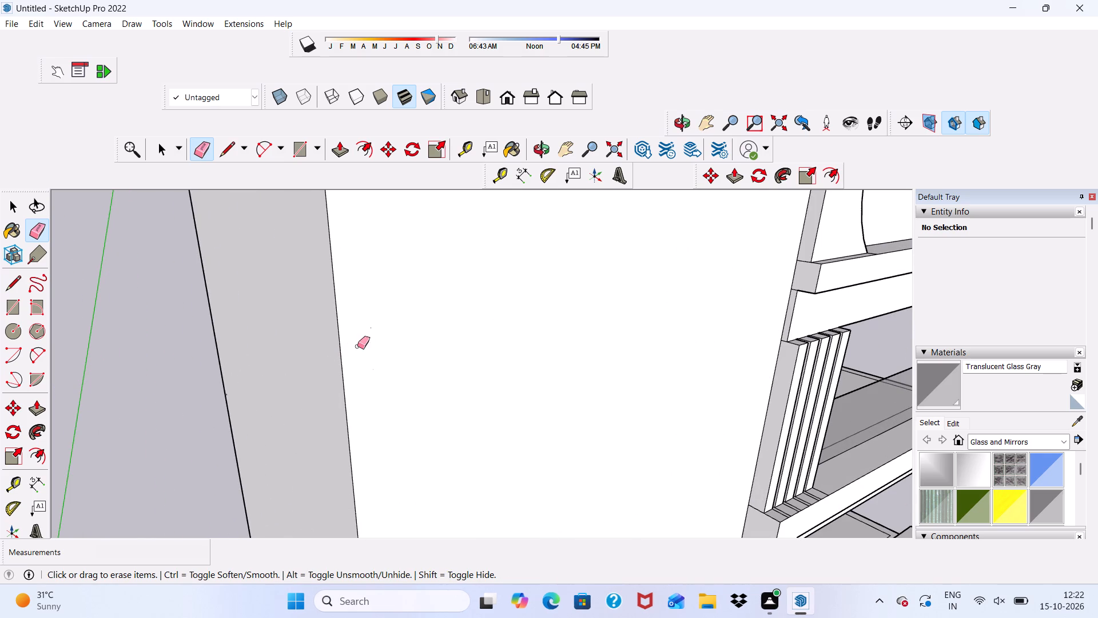
click(370, 331)
drag(370, 324, 373, 338)
drag(369, 326, 377, 343)
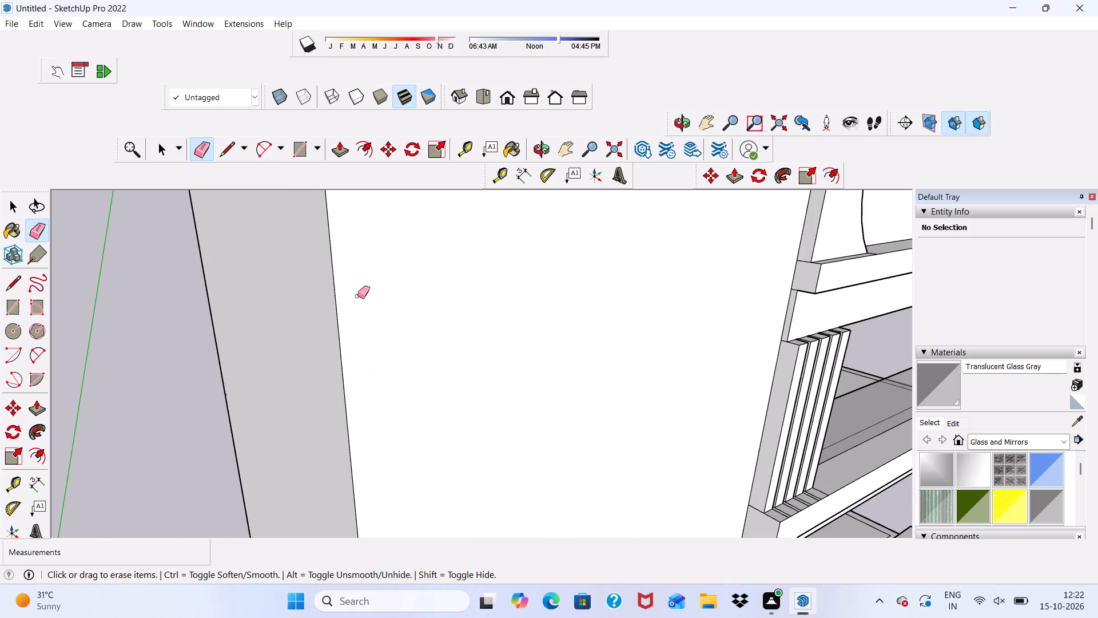
Examine the whole building's front facade, balconies and tall front wall from the front, below and above.
scroll(355, 282, down, 8)
scroll(417, 258, down, 5)
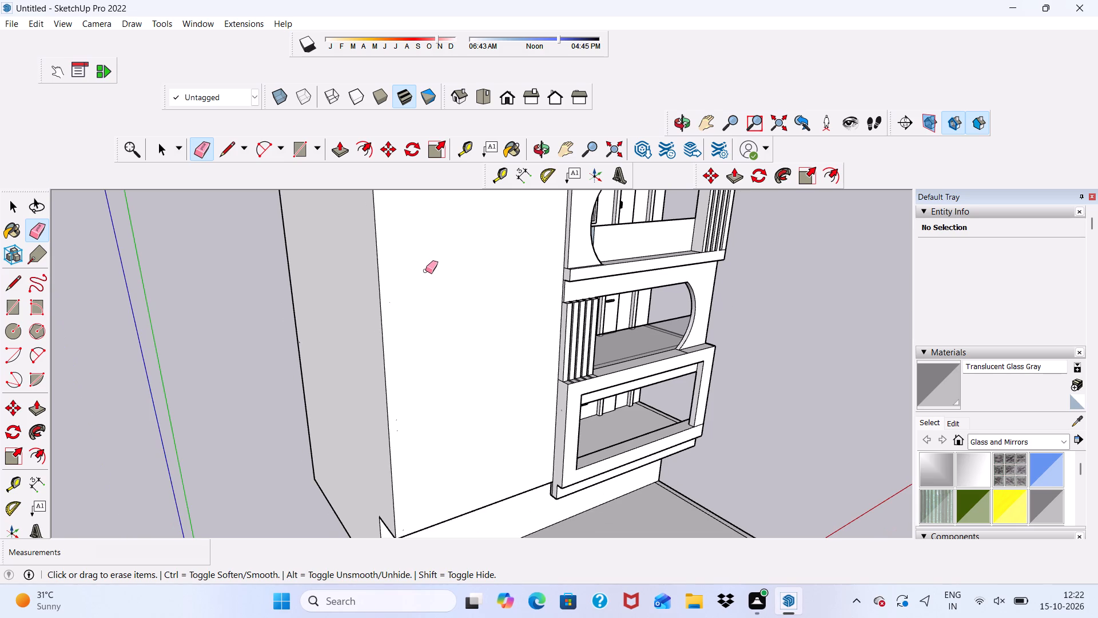
key(space)
scroll(444, 257, down, 10)
scroll(512, 270, down, 3)
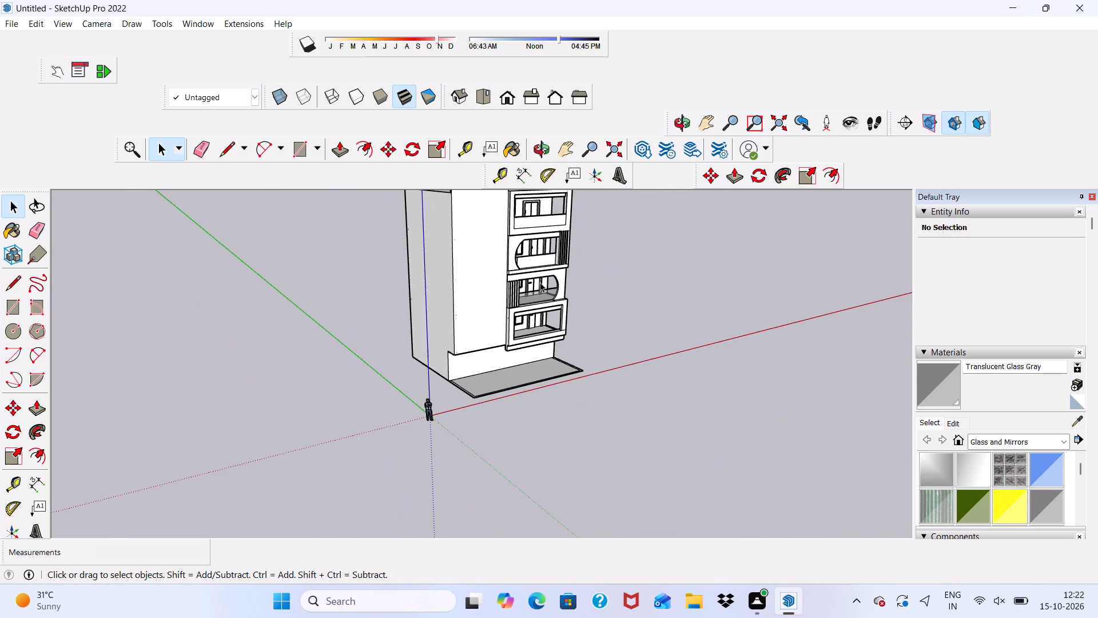
middle_drag(564, 275, 417, 264)
scroll(417, 264, up, 5)
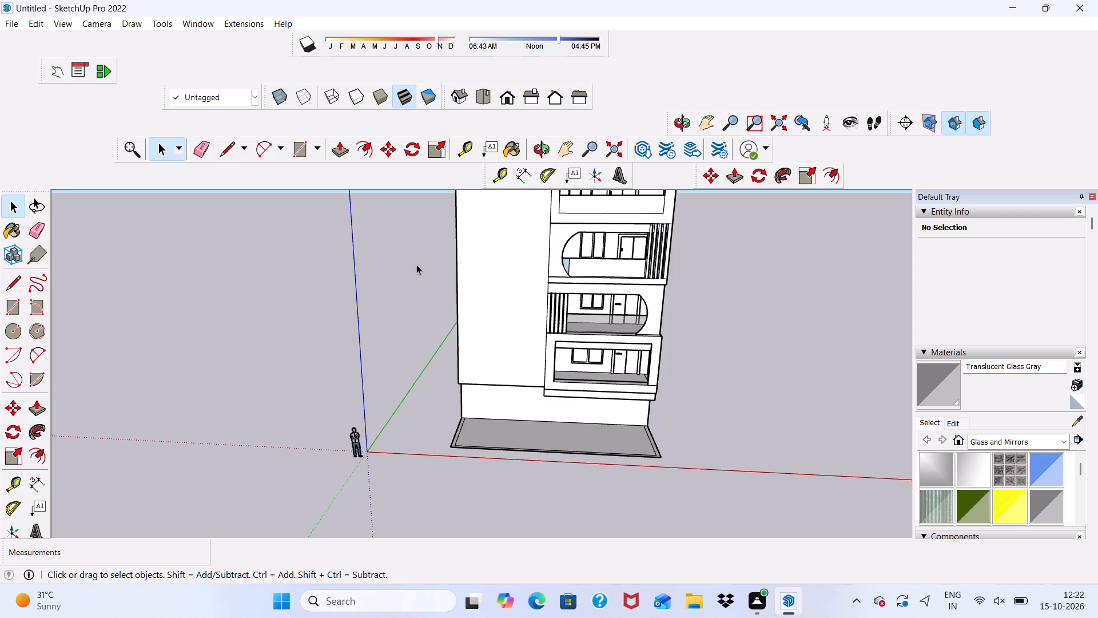
key(space)
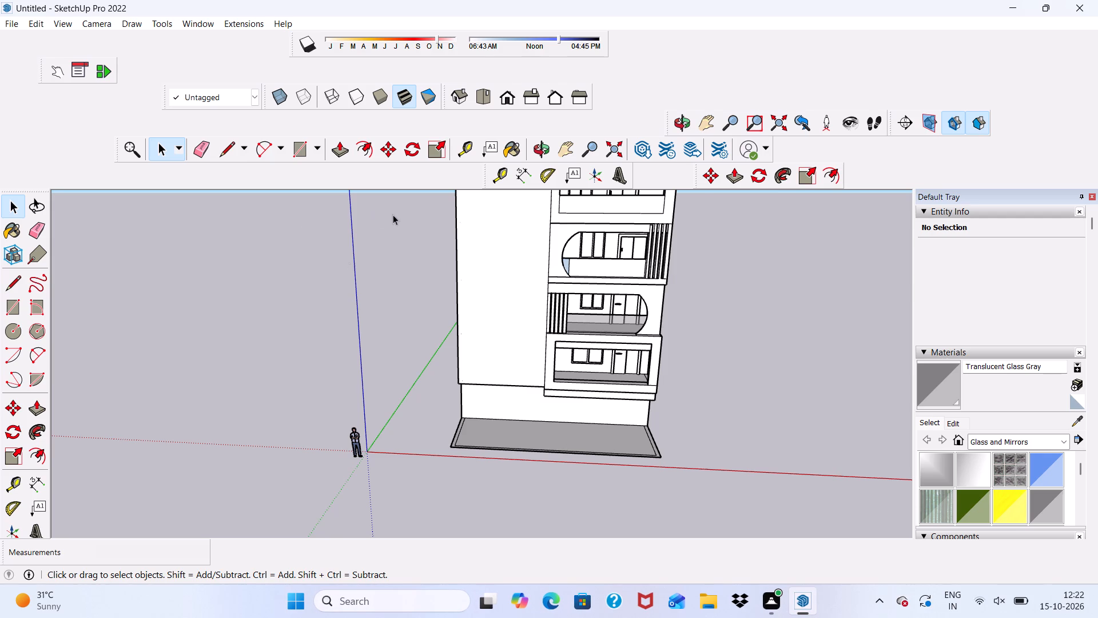
scroll(400, 216, up, 1)
scroll(419, 267, down, 2)
drag(421, 246, 534, 293)
key(space)
scroll(470, 271, down, 5)
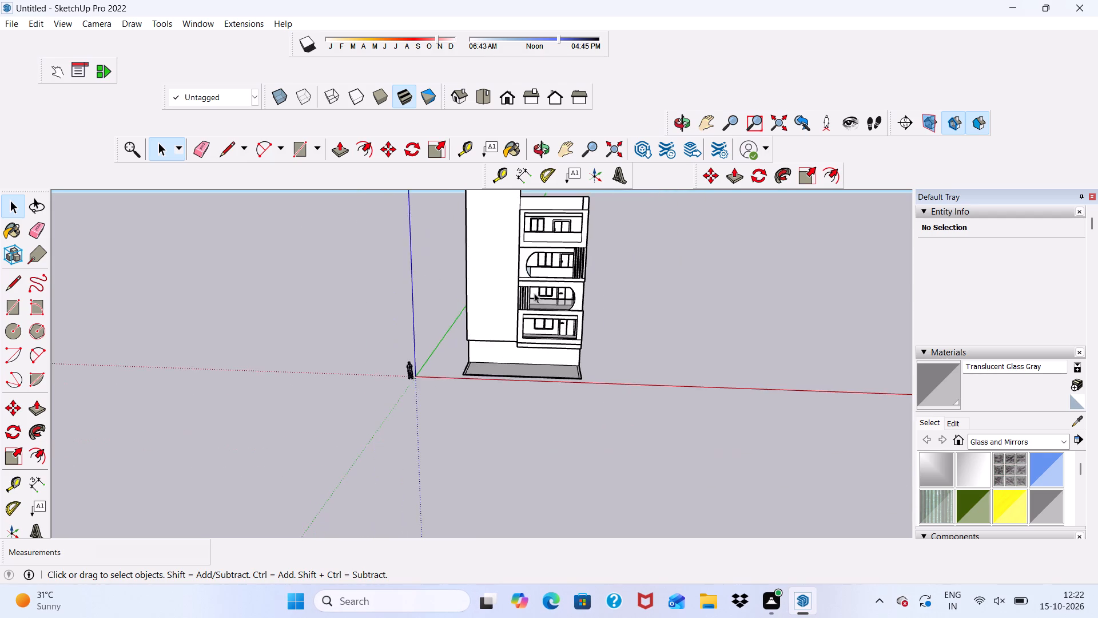
drag(534, 293, 394, 220)
scroll(578, 286, up, 12)
scroll(544, 290, down, 2)
middle_drag(393, 321, 394, 220)
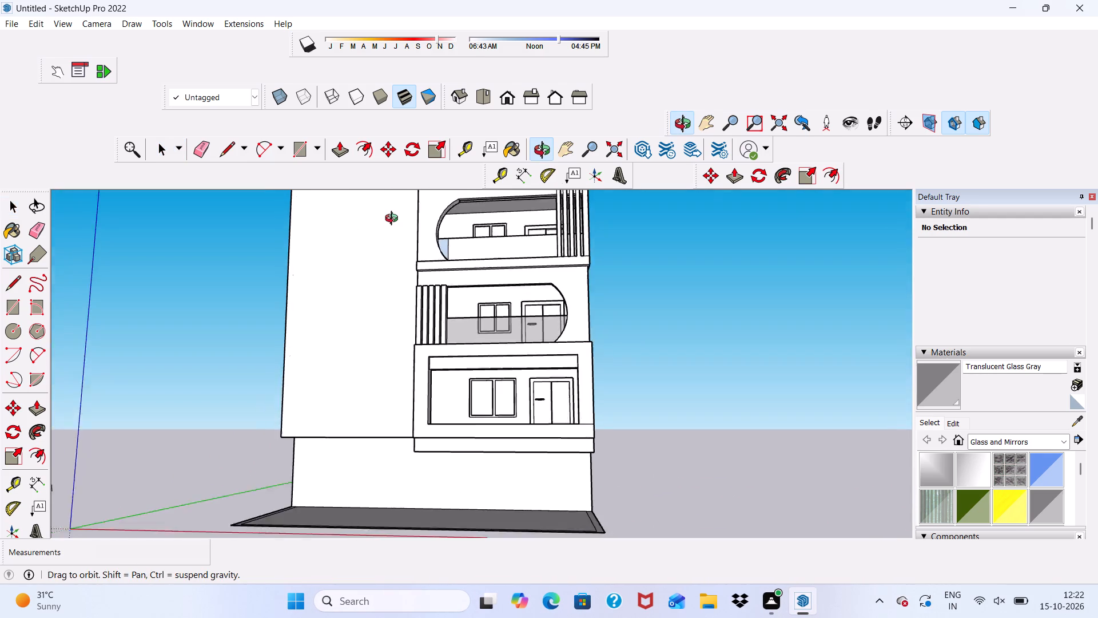
middle_drag(394, 220, 394, 213)
drag(394, 220, 429, 343)
scroll(395, 217, up, 1)
scroll(400, 310, down, 5)
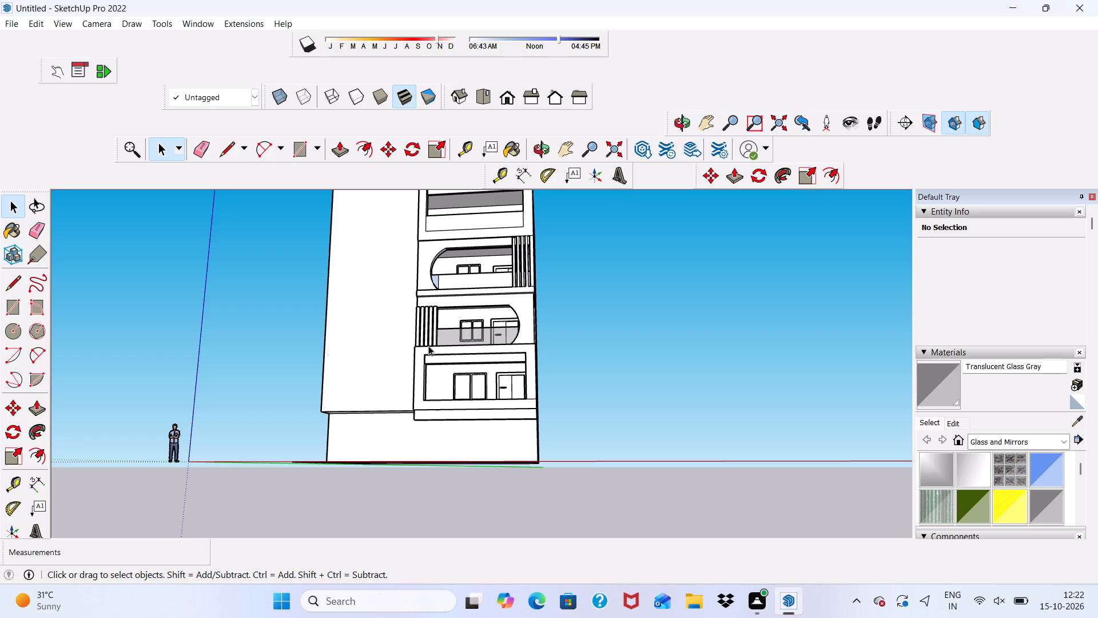
scroll(504, 333, up, 4)
scroll(467, 332, down, 10)
scroll(451, 324, up, 6)
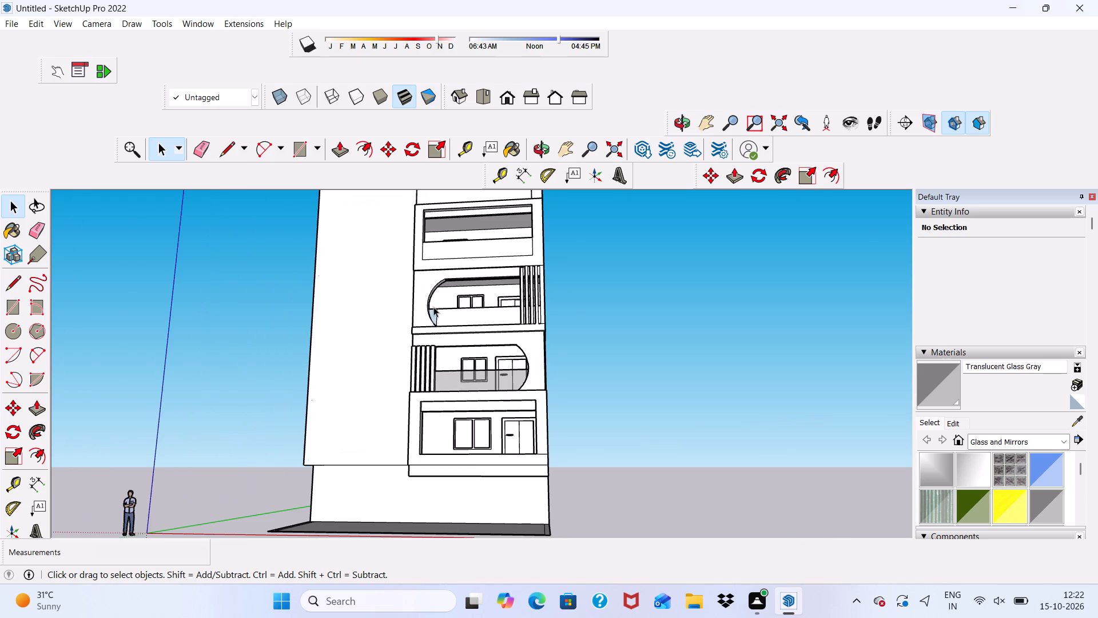
scroll(432, 306, down, 4)
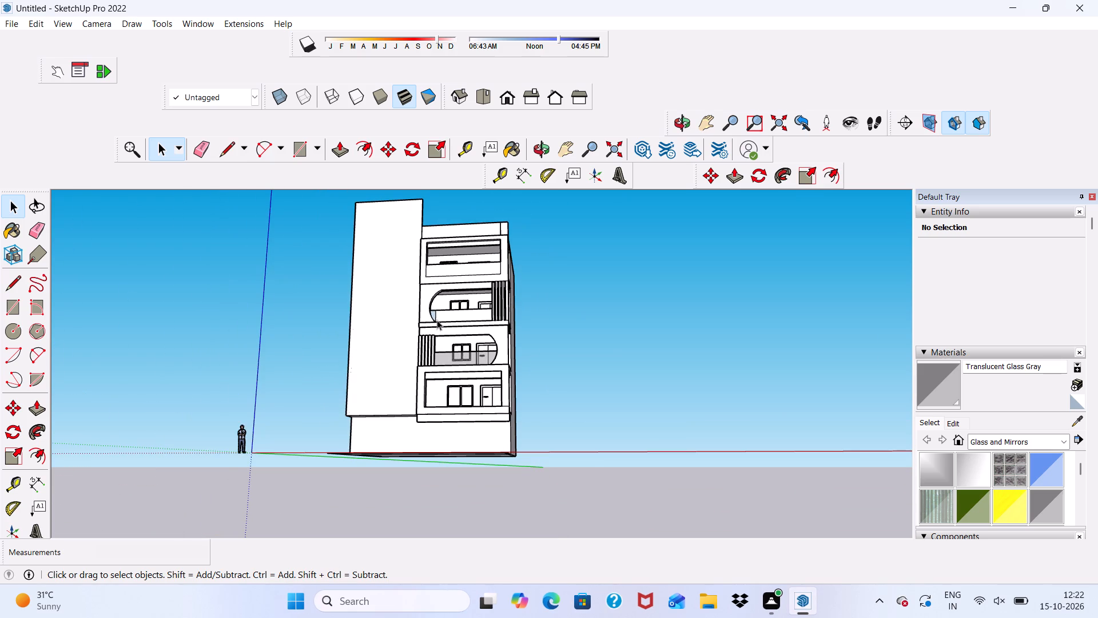
scroll(436, 318, up, 1)
scroll(435, 324, down, 5)
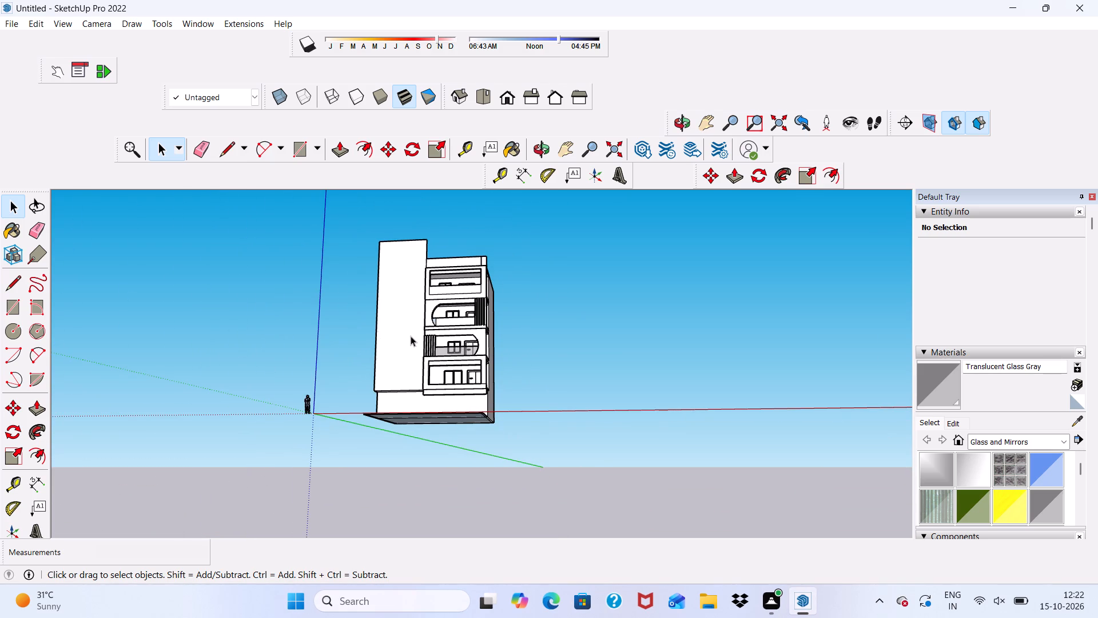
scroll(410, 341, up, 4)
scroll(418, 344, down, 3)
middle_drag(437, 375, 344, 558)
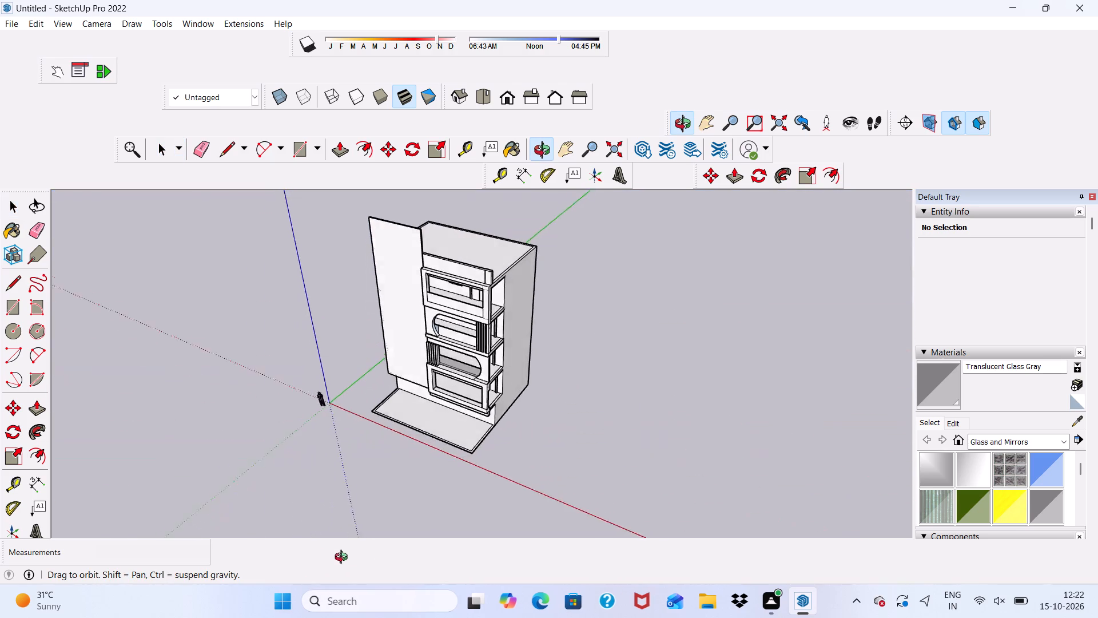
Draw a narrow rectangle across the full width of the tall front wall's top edge, about 17' 11" by 10".
middle_drag(344, 558, 319, 552)
scroll(475, 302, up, 1)
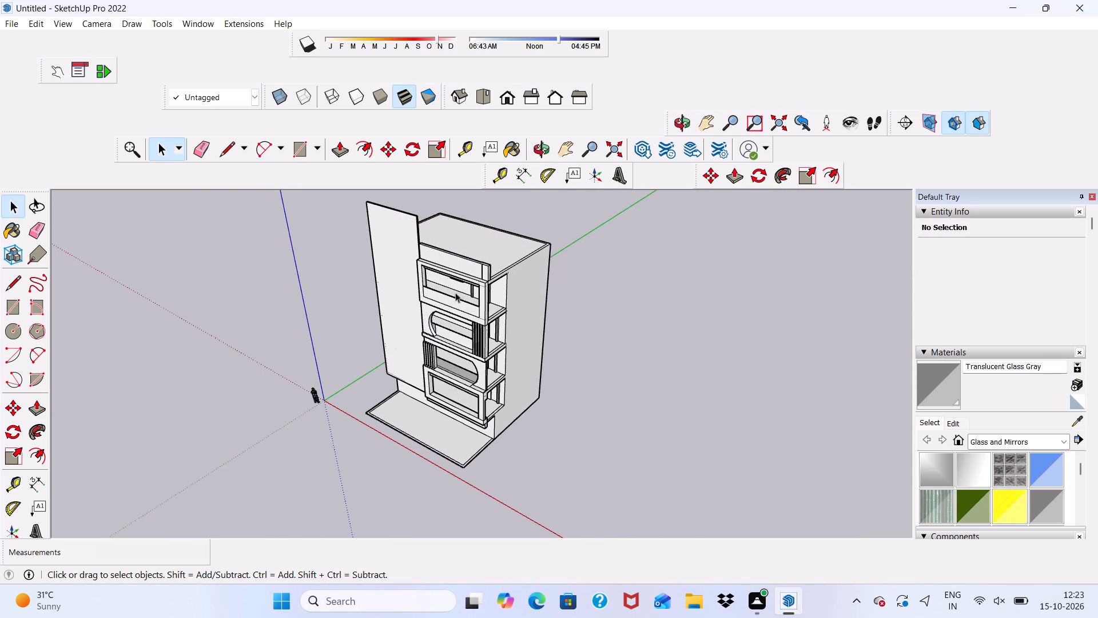
click(297, 144)
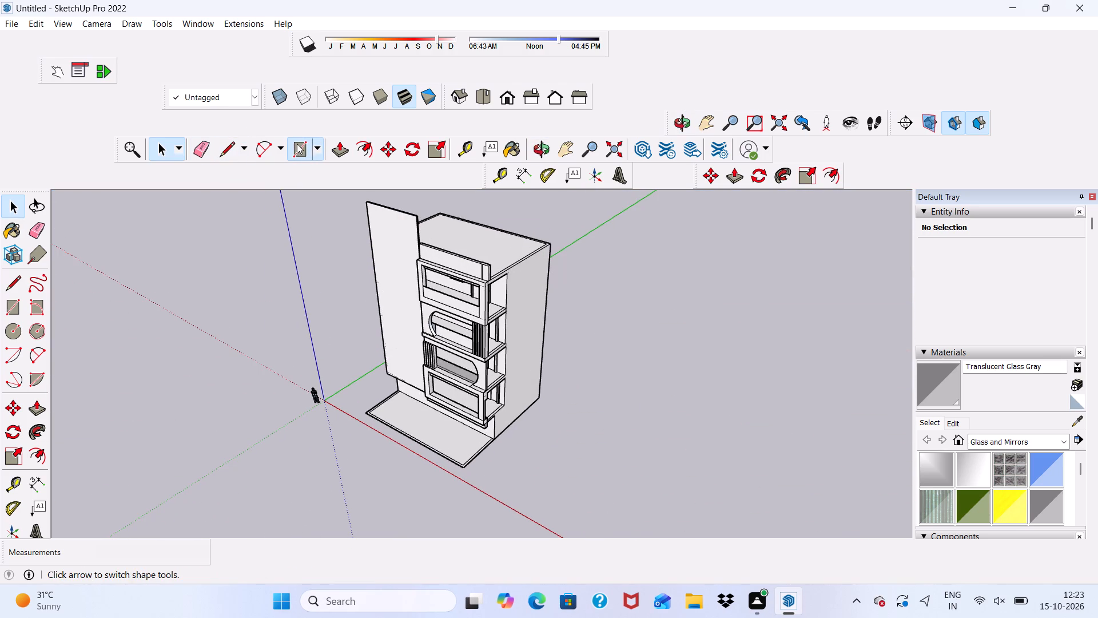
scroll(383, 188, up, 5)
scroll(367, 171, down, 2)
scroll(367, 218, up, 2)
scroll(364, 278, down, 1)
middle_drag(368, 278, 482, 313)
scroll(377, 279, up, 4)
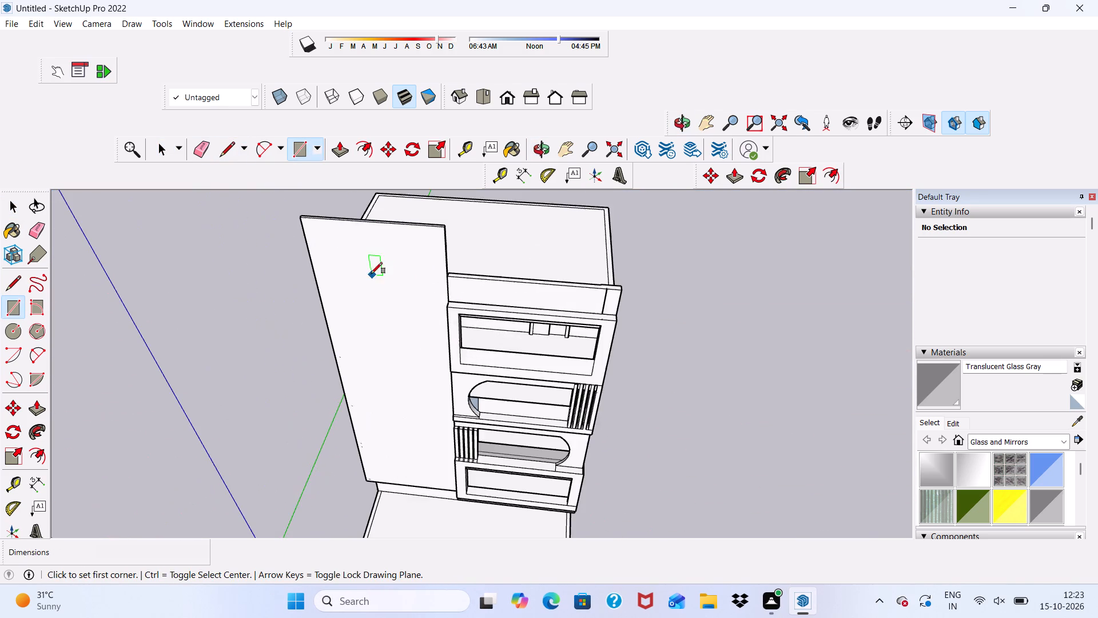
scroll(371, 274, up, 1)
scroll(302, 236, up, 5)
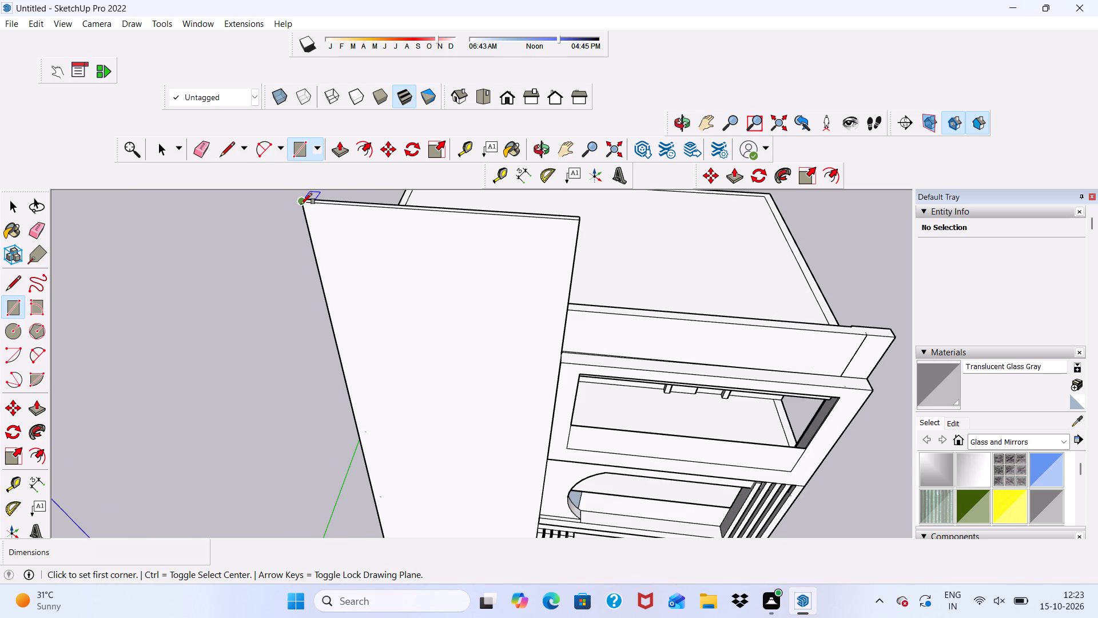
click(301, 204)
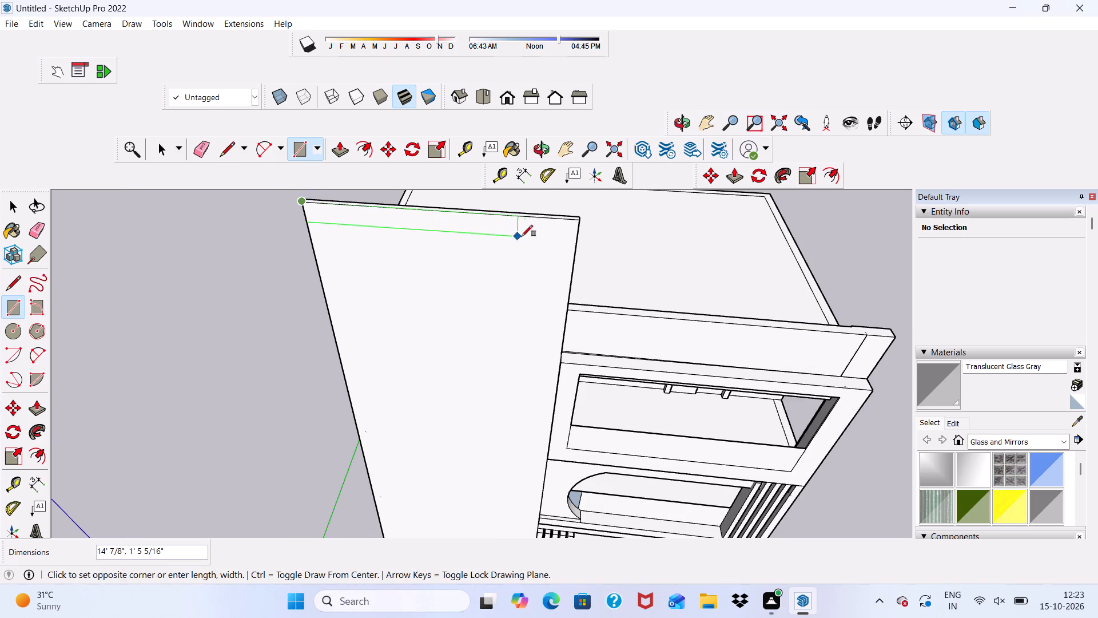
click(580, 232)
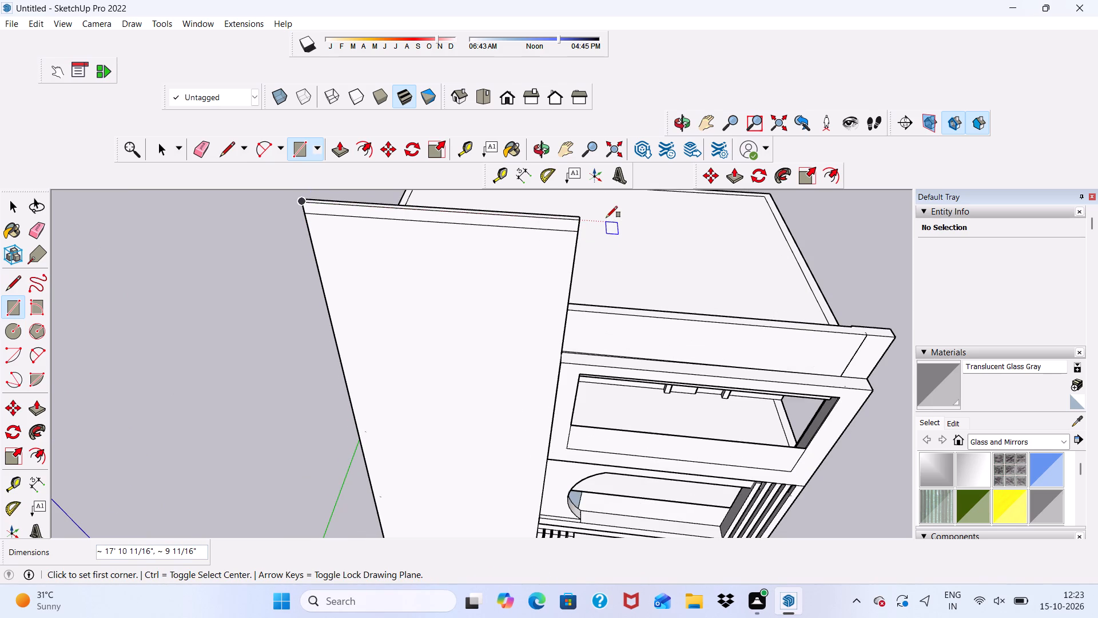
key(space)
key(space)
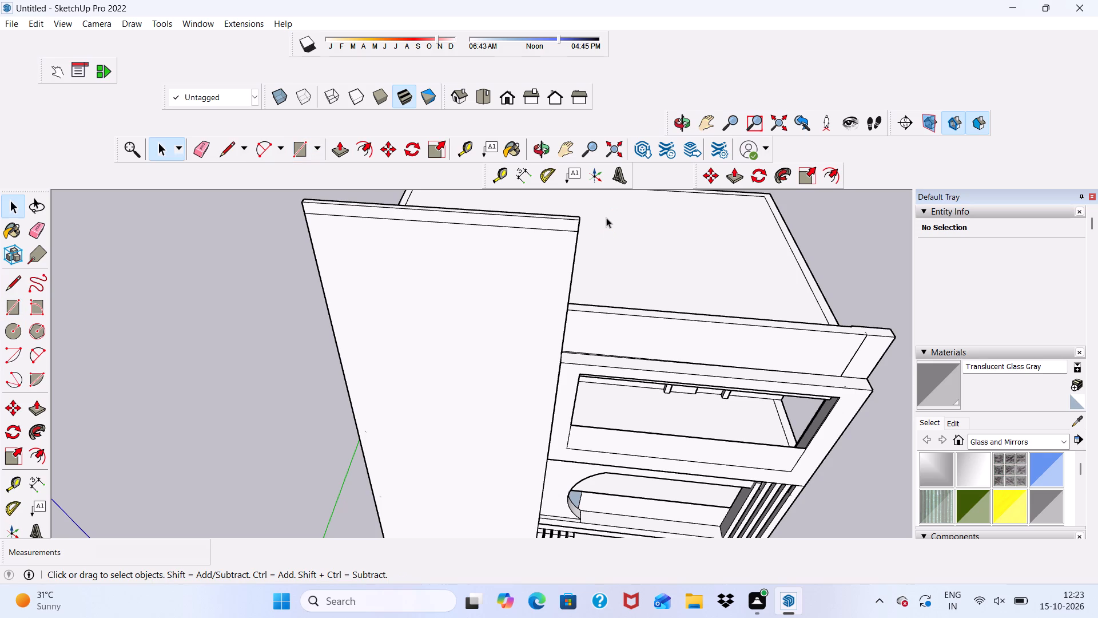
Draw a full-width rectangle on the tall front wall from below the top strip to the top balcony frame's base, about 22' 6" high.
middle_drag(435, 324, 427, 256)
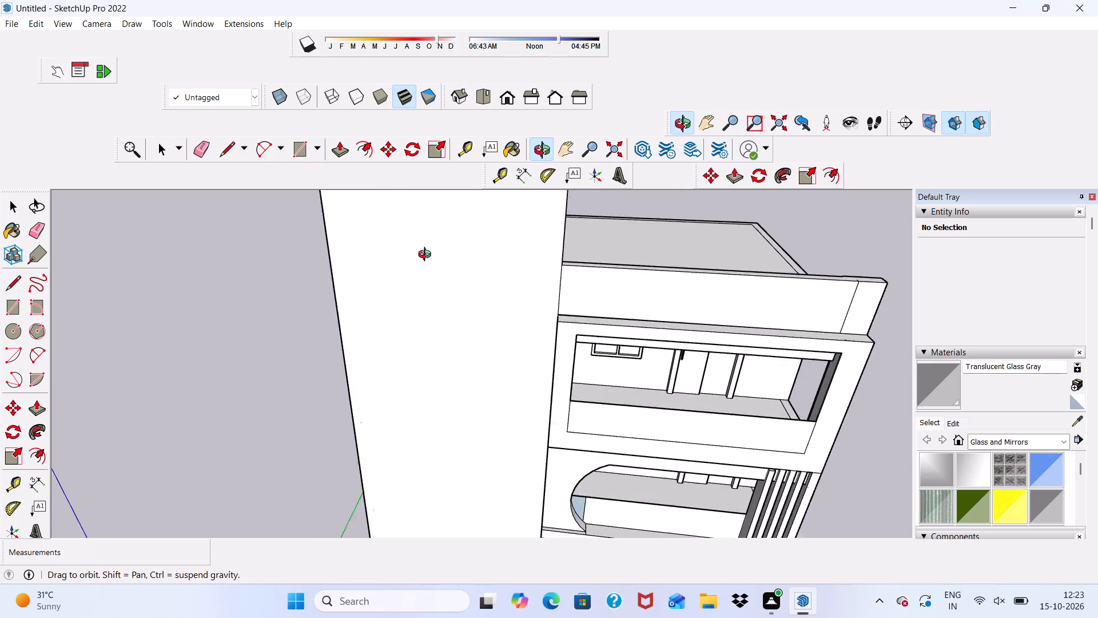
middle_drag(427, 256, 519, 210)
scroll(521, 286, down, 1)
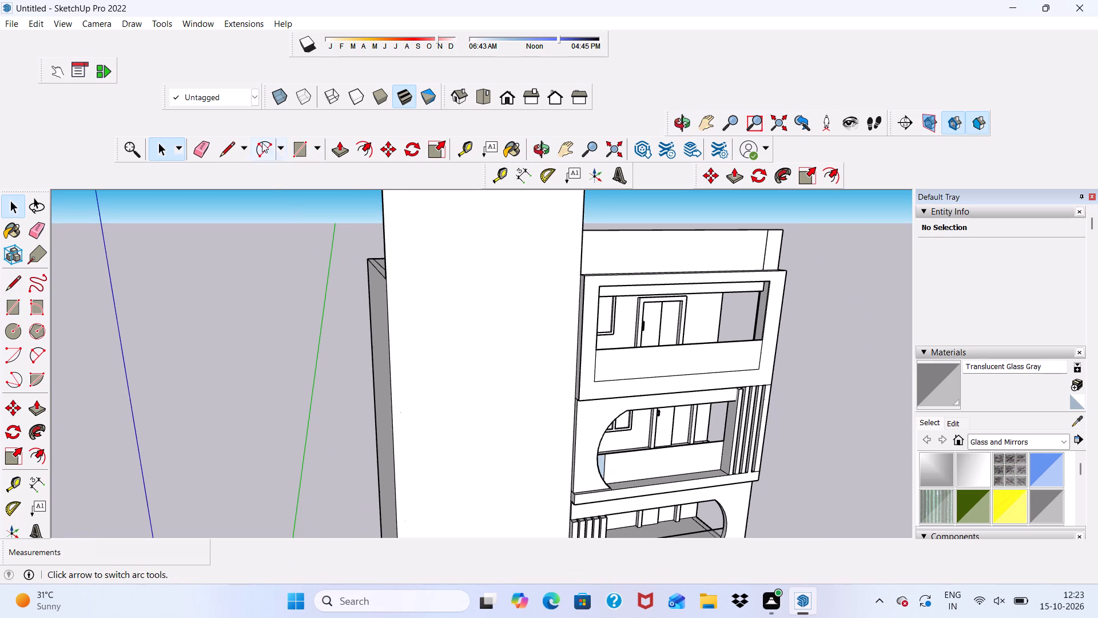
click(296, 146)
scroll(338, 295, down, 3)
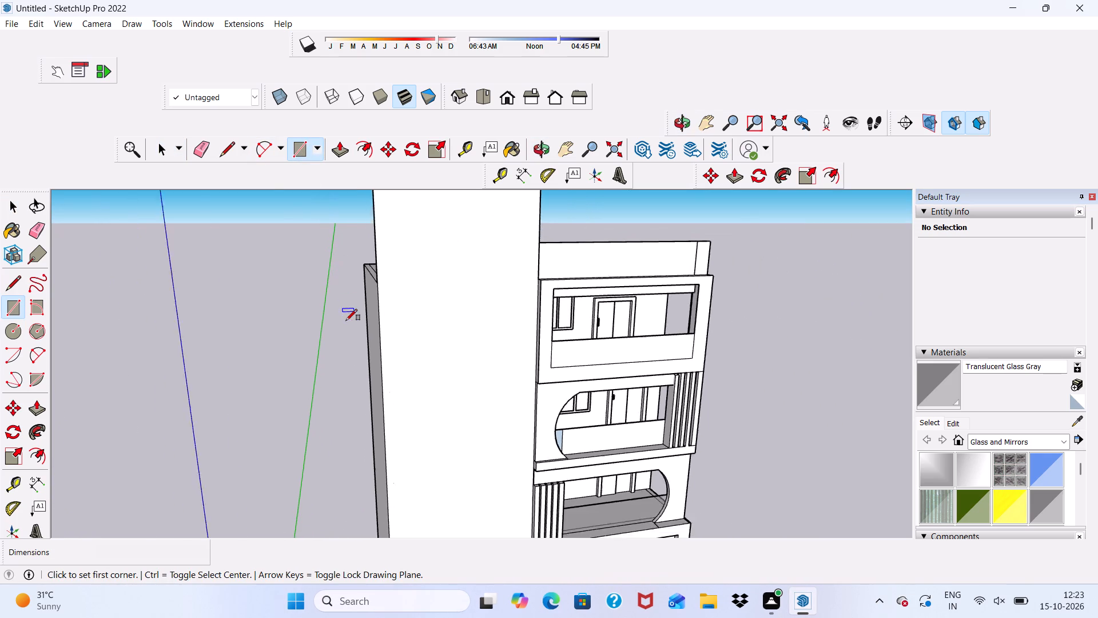
scroll(346, 320, down, 1)
scroll(384, 202, up, 7)
click(348, 209)
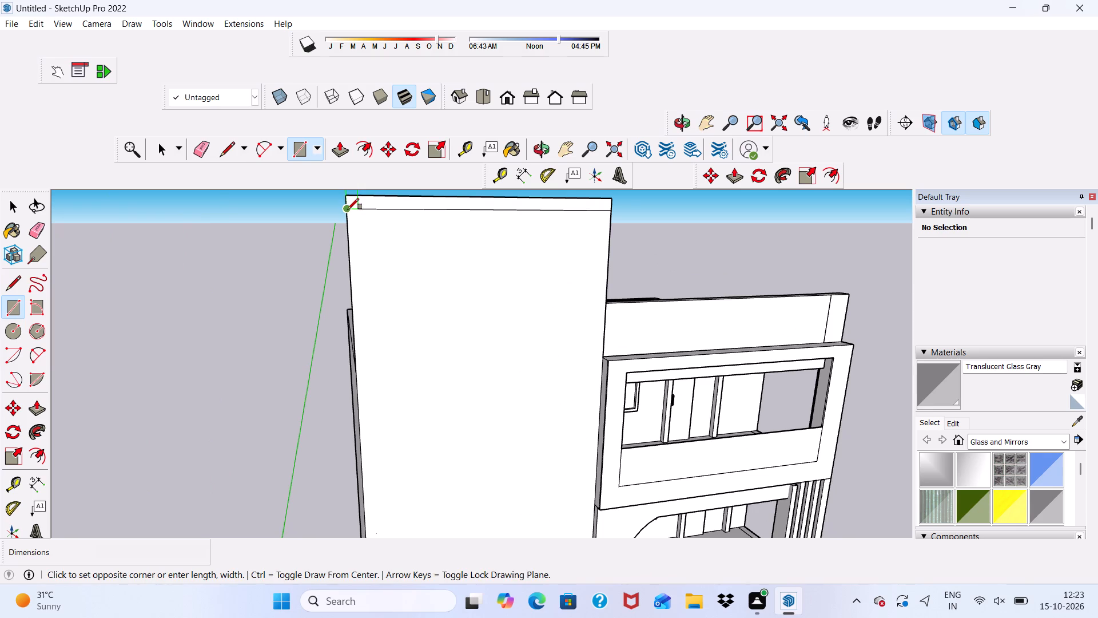
scroll(361, 247, down, 5)
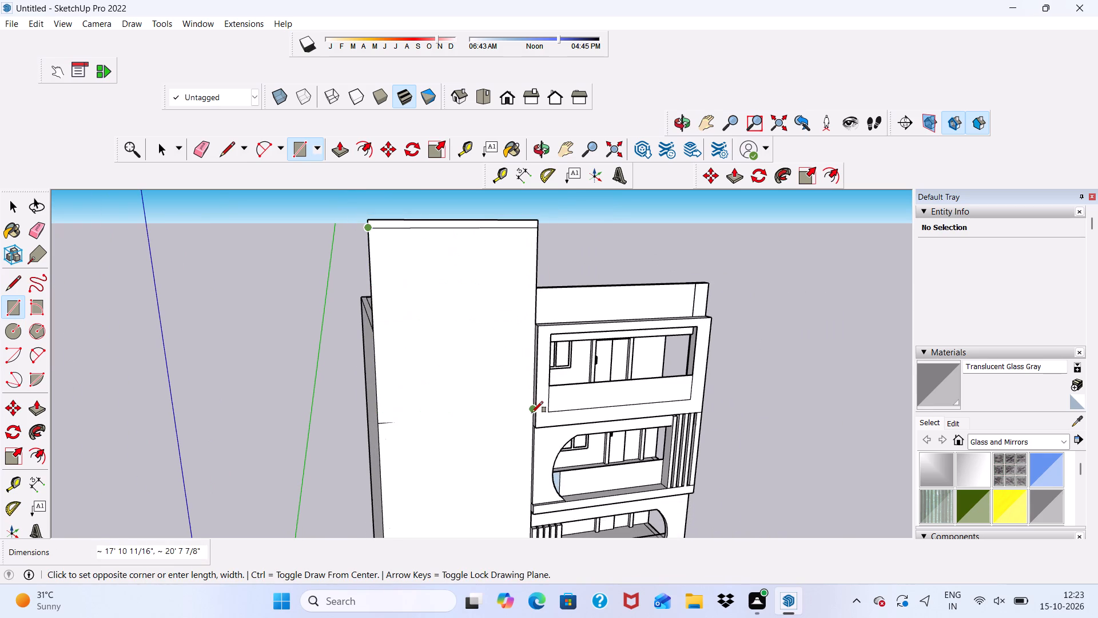
scroll(536, 431, up, 10)
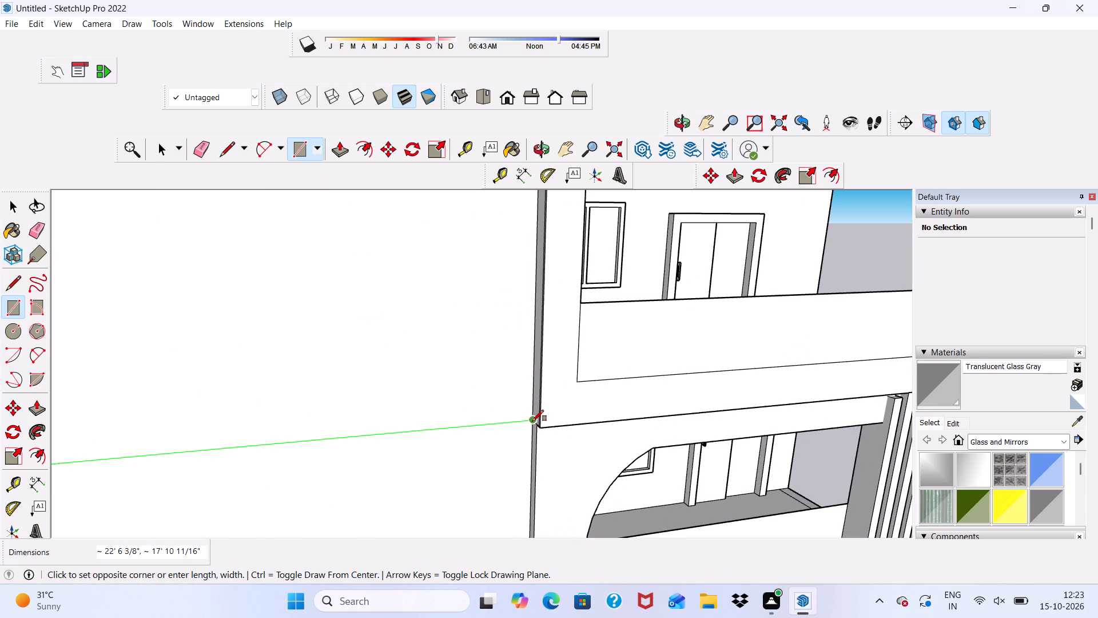
click(530, 421)
scroll(509, 385, down, 6)
key(space)
scroll(480, 372, down, 3)
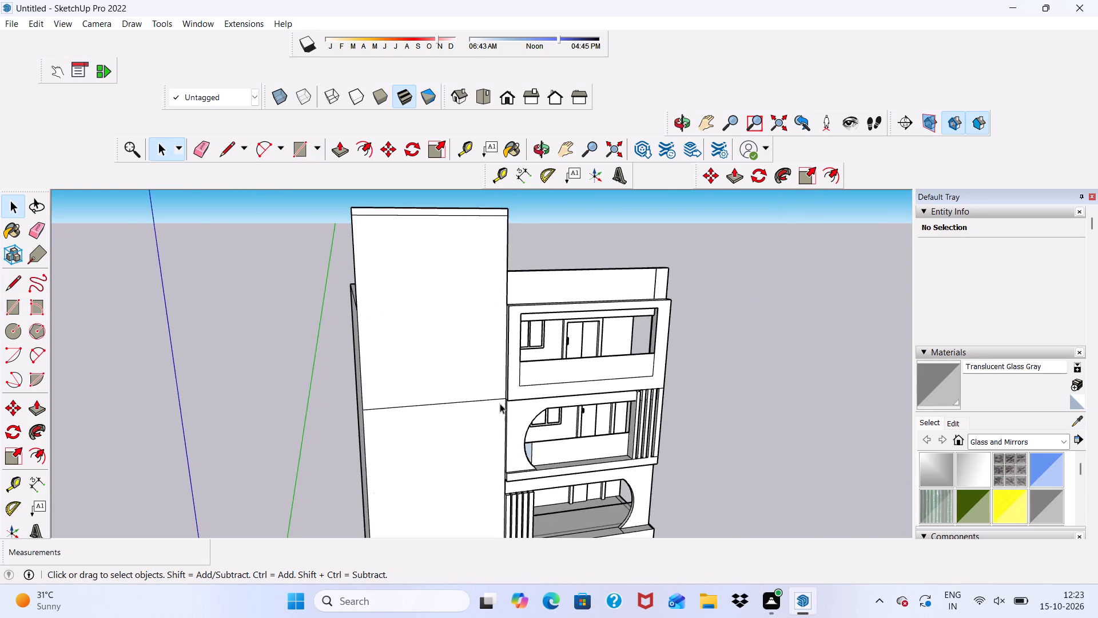
scroll(500, 403, down, 4)
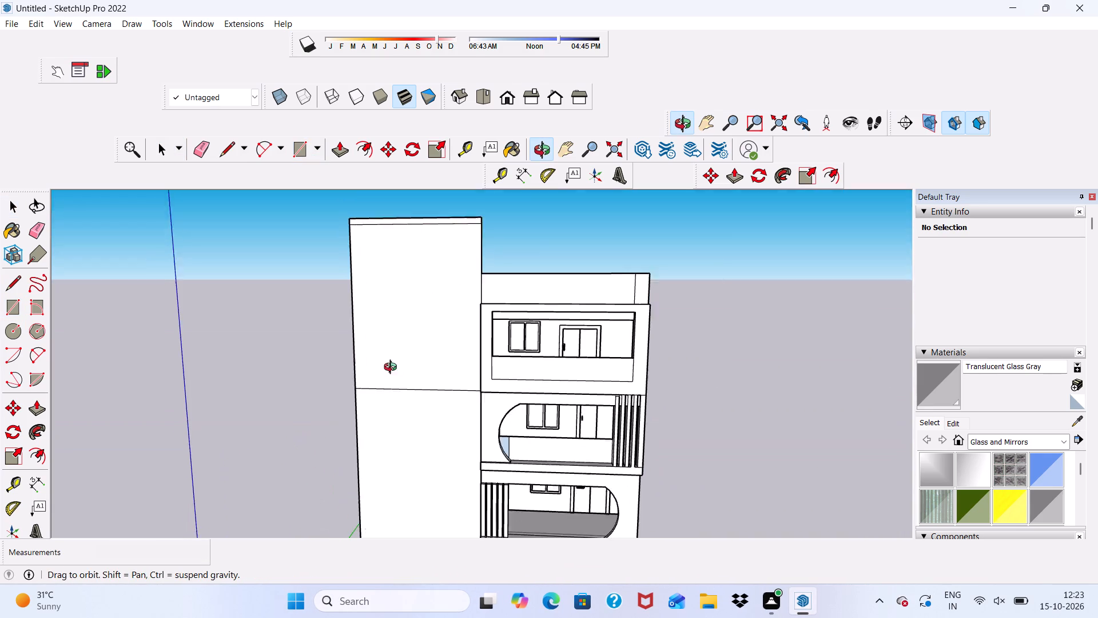
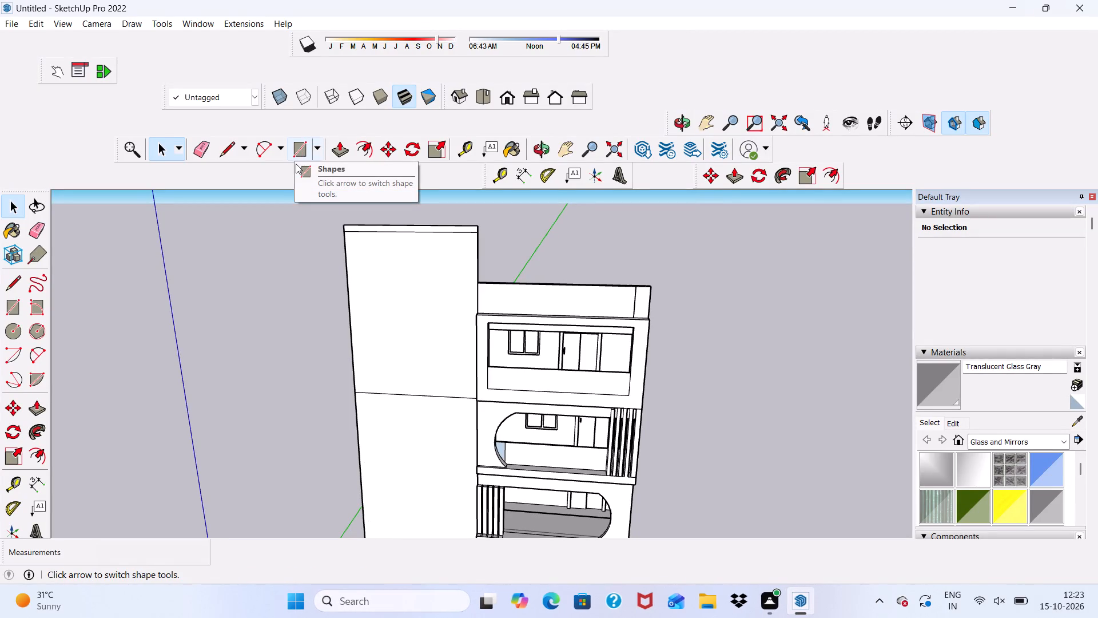
Draw a diagonal line about 11' 1" long from the tall front wall's outer edge up to the top strip's lower edge.
click(232, 146)
scroll(370, 300, up, 4)
scroll(340, 257, up, 2)
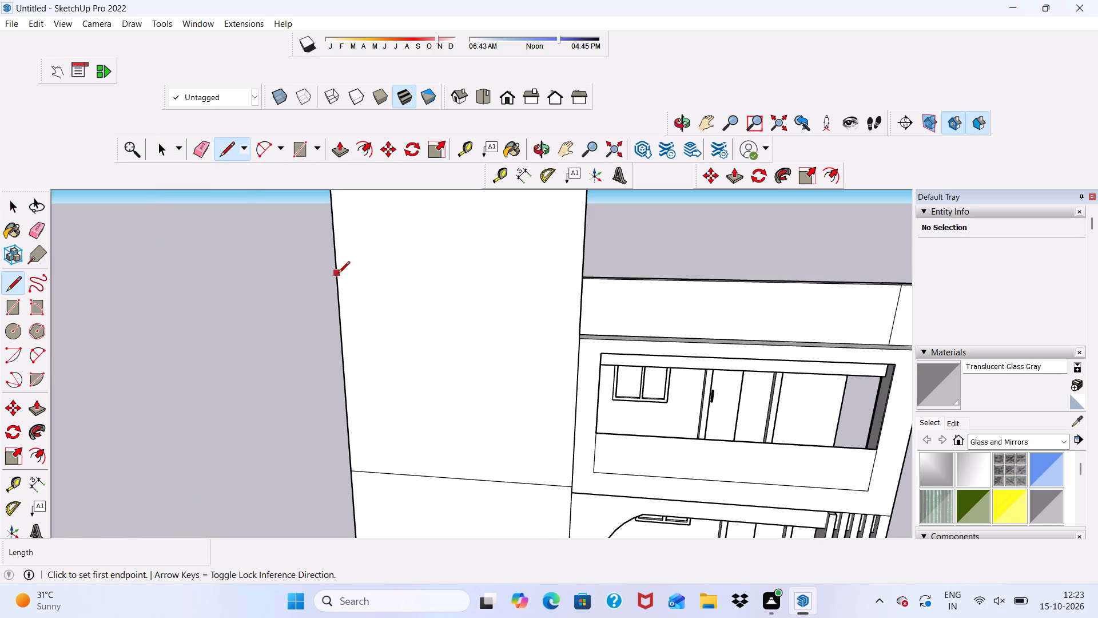
click(338, 274)
scroll(360, 261, down, 5)
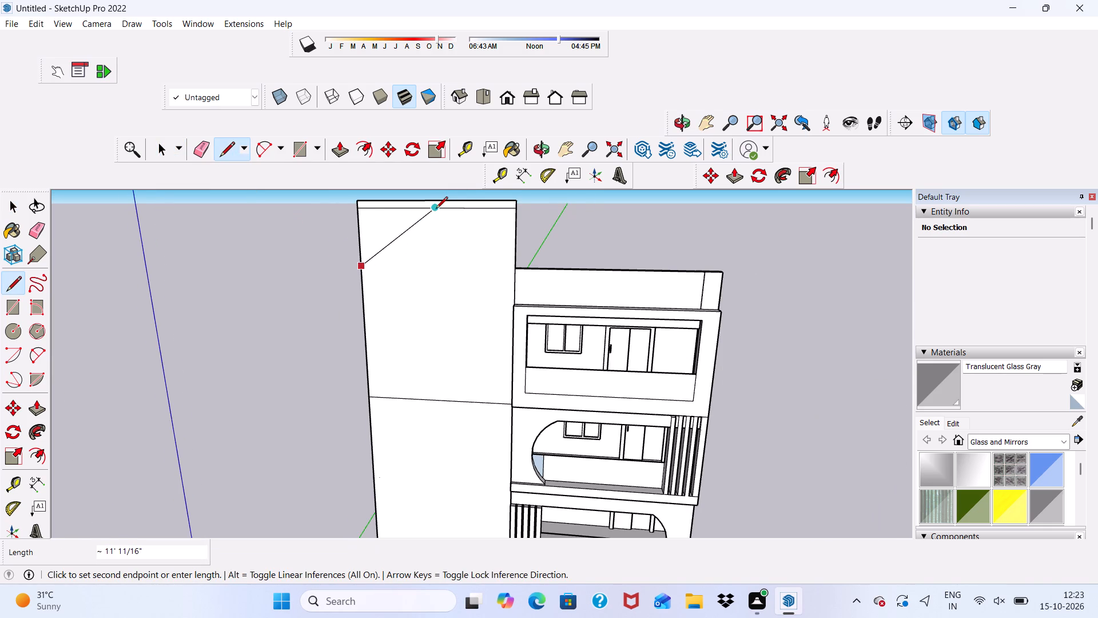
click(436, 209)
Draw a second diagonal about 12' 2" long just below the first, forming a narrow slanted band under the top strip.
scroll(368, 278, up, 1)
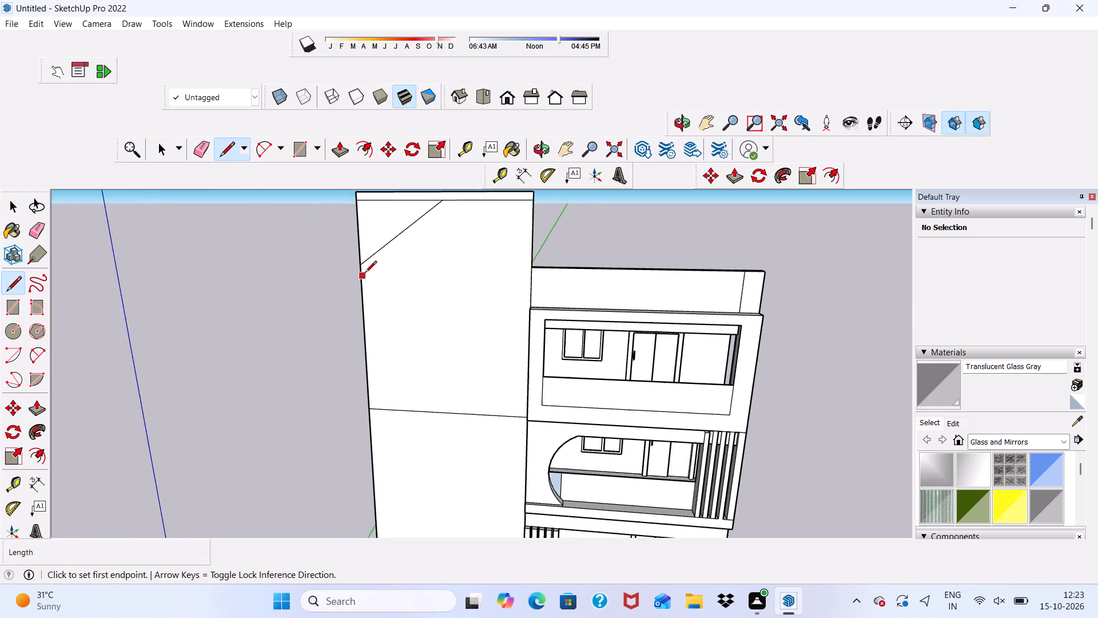
scroll(365, 274, up, 6)
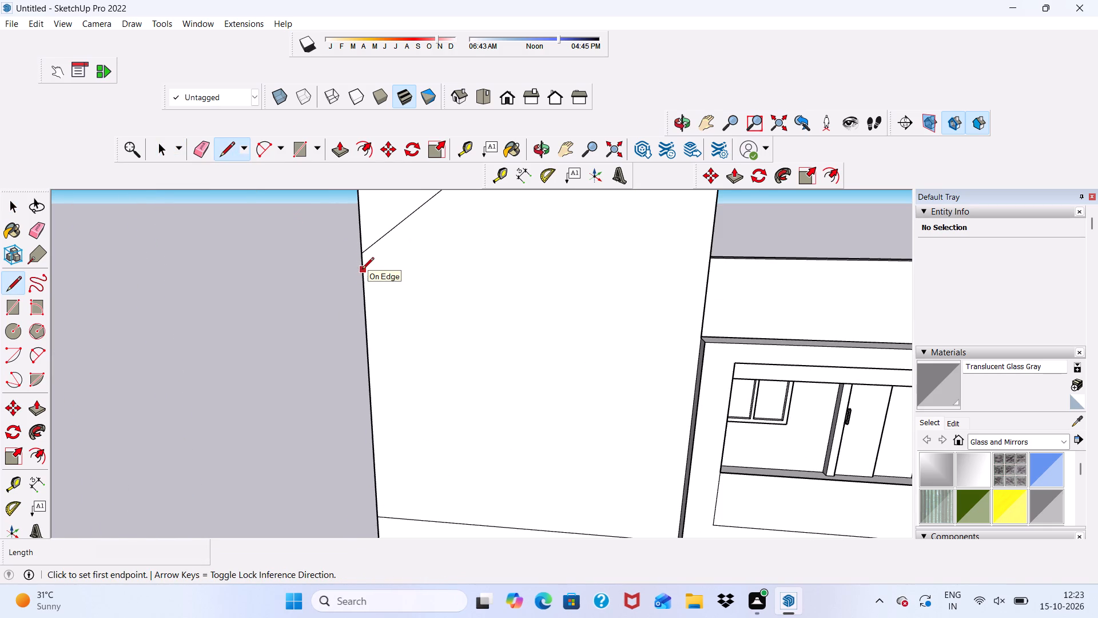
click(362, 268)
scroll(403, 257, down, 5)
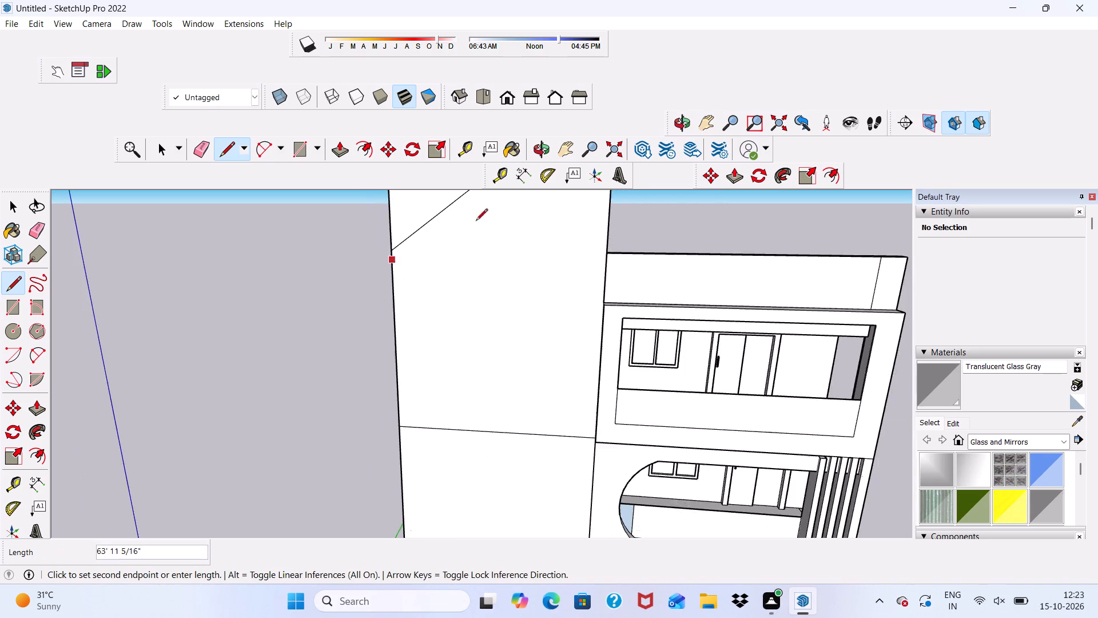
scroll(476, 221, down, 4)
scroll(486, 198, up, 8)
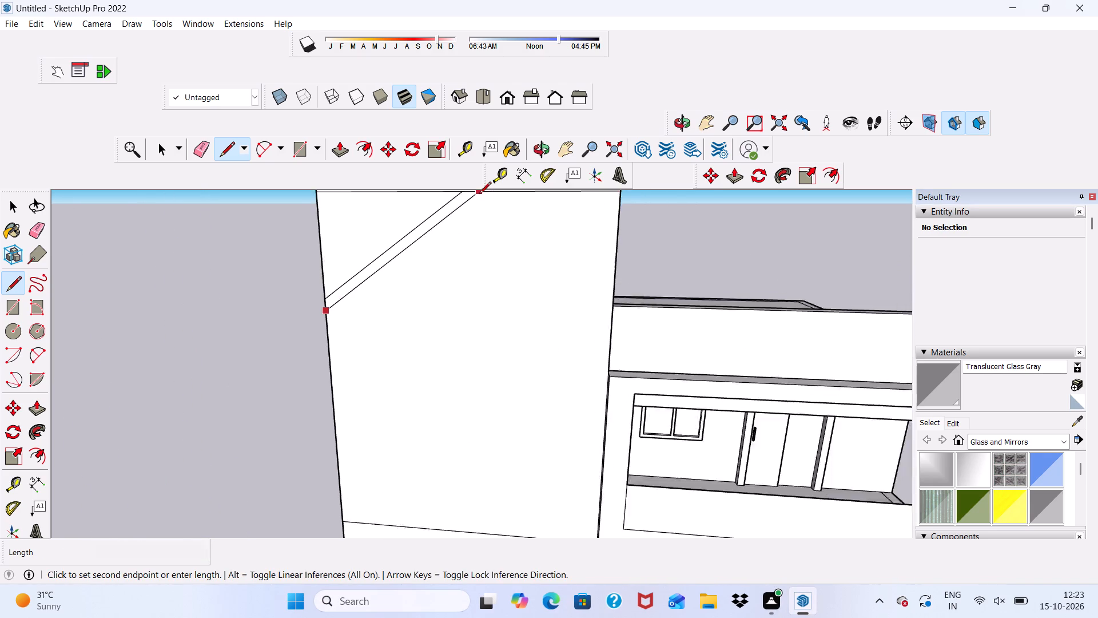
scroll(479, 195, up, 4)
scroll(432, 220, down, 6)
scroll(457, 206, up, 3)
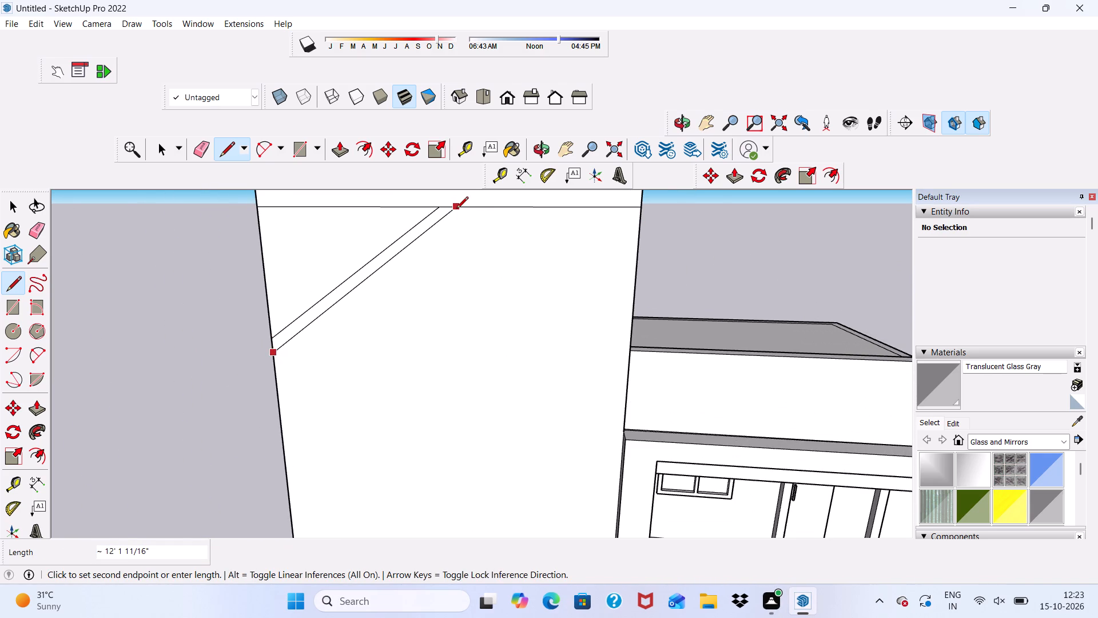
click(456, 209)
Draw a third diagonal about 18' long, lower on the wall, from its outer edge to the top strip's lower edge.
scroll(367, 255, down, 5)
scroll(417, 225, down, 11)
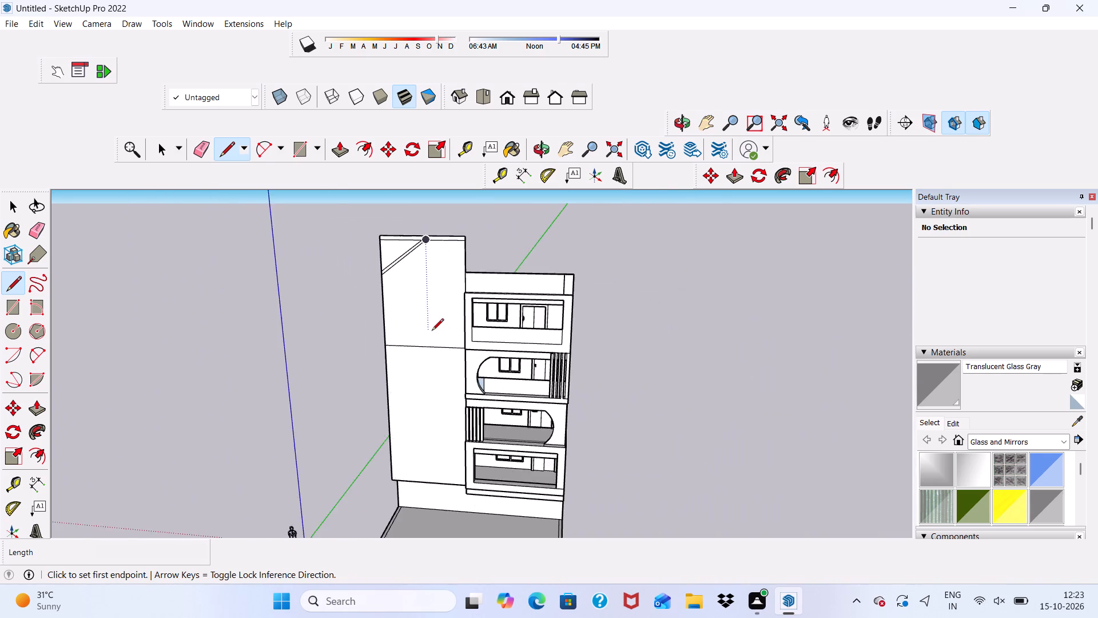
scroll(432, 331, up, 6)
scroll(401, 324, down, 6)
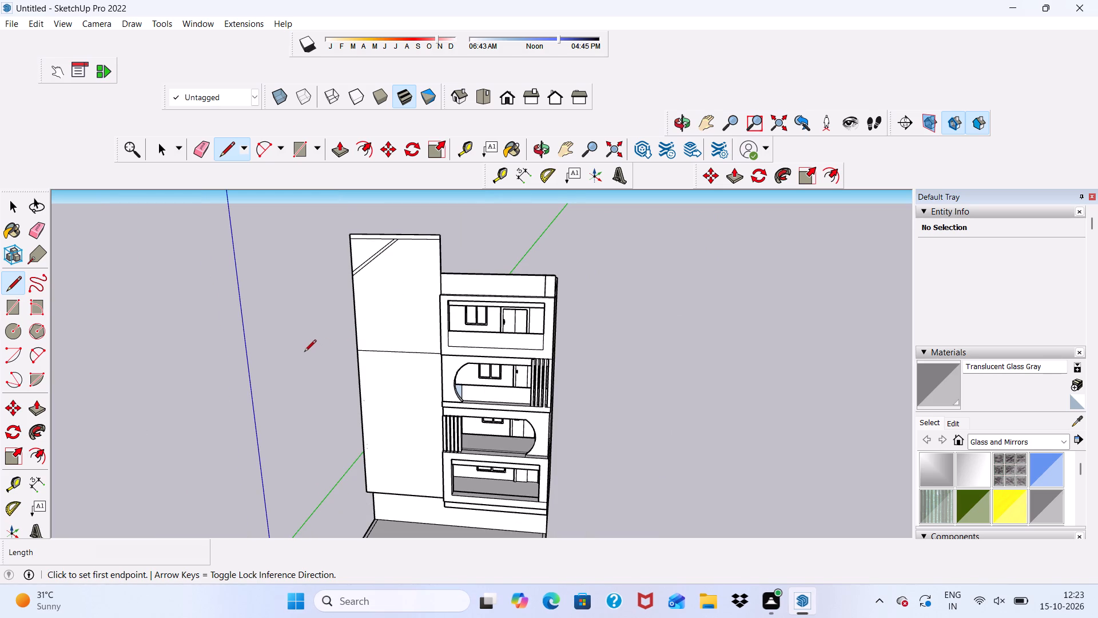
scroll(361, 294, up, 2)
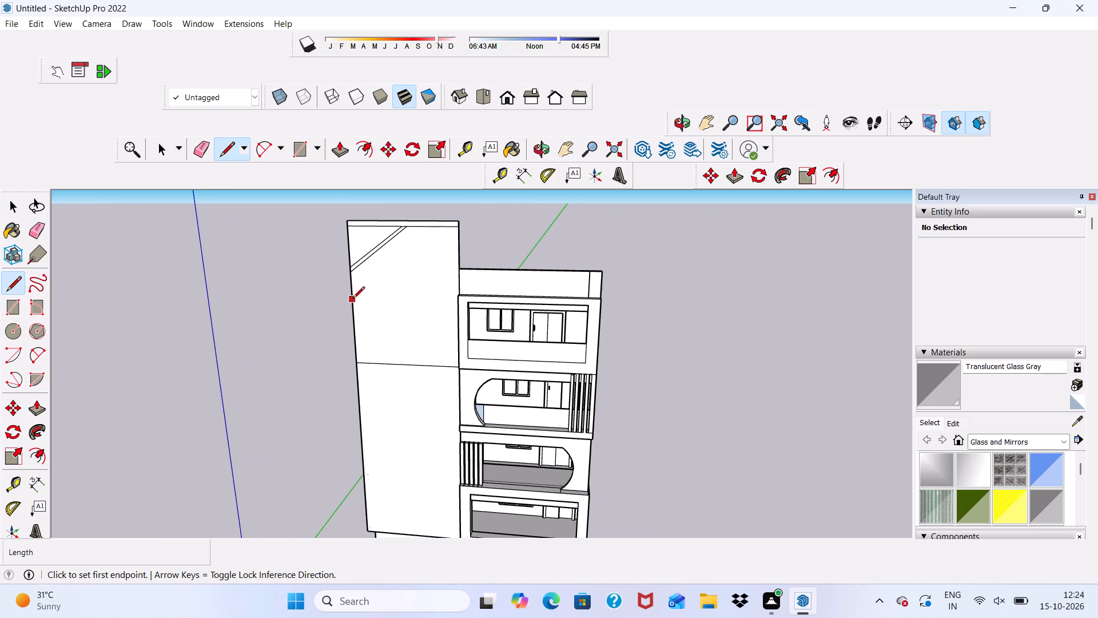
click(353, 298)
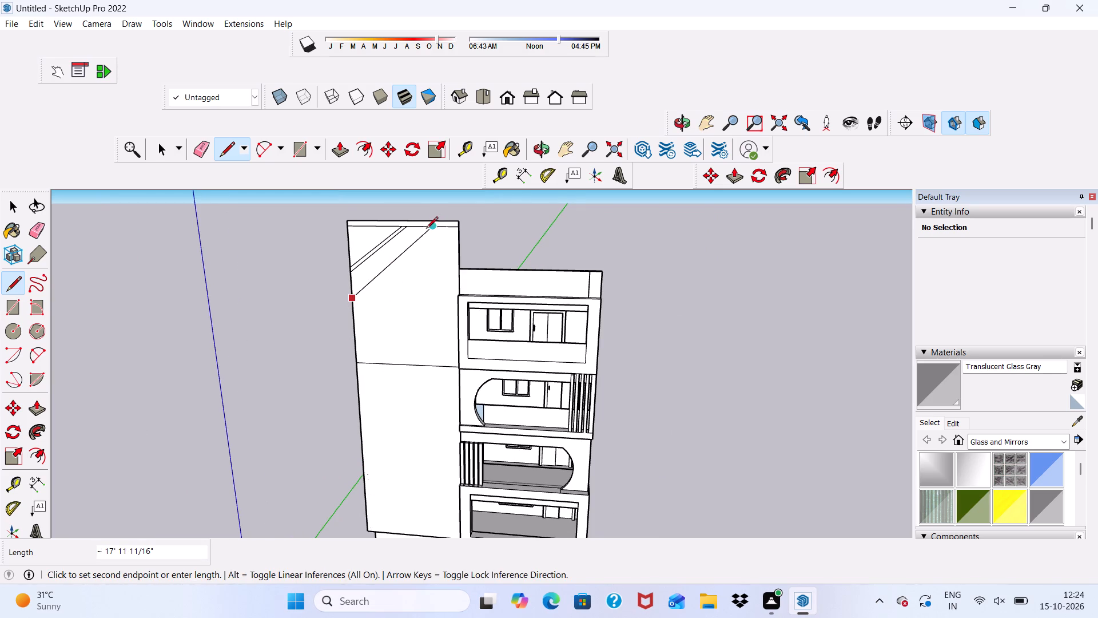
click(431, 228)
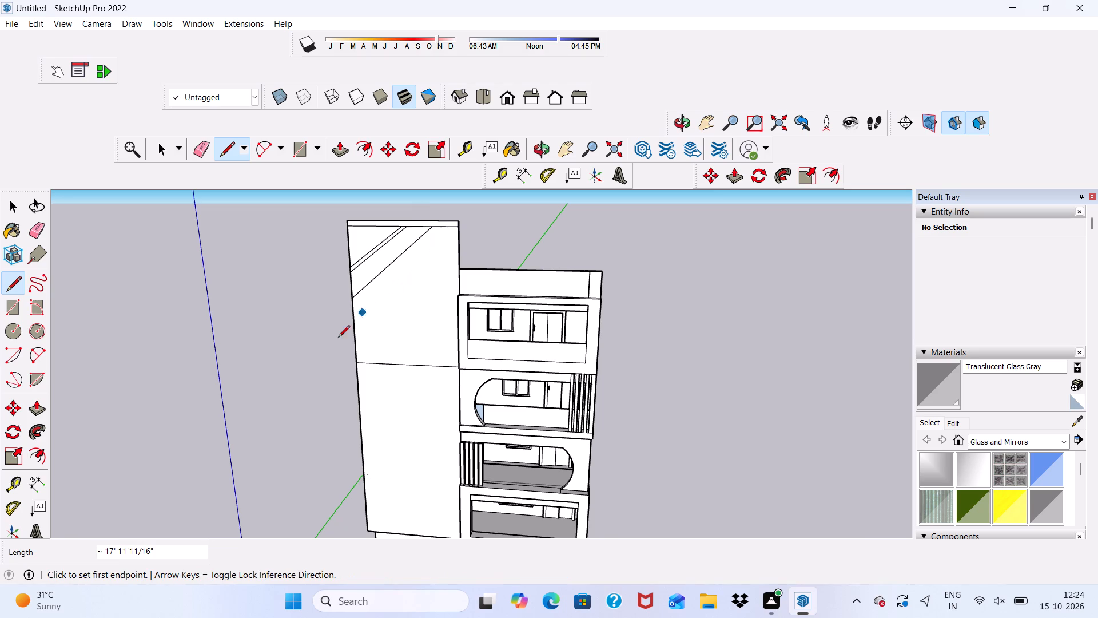
Draw a parallel diagonal about 18' 9" long just below the third one, forming a second slanted band.
scroll(356, 309, up, 3)
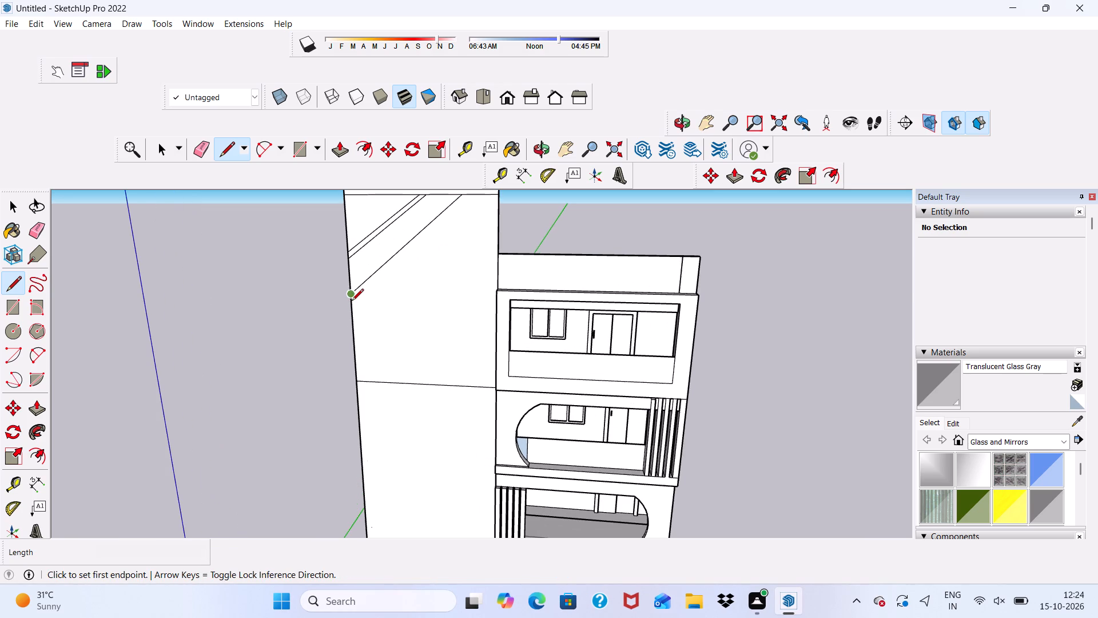
scroll(352, 306, up, 7)
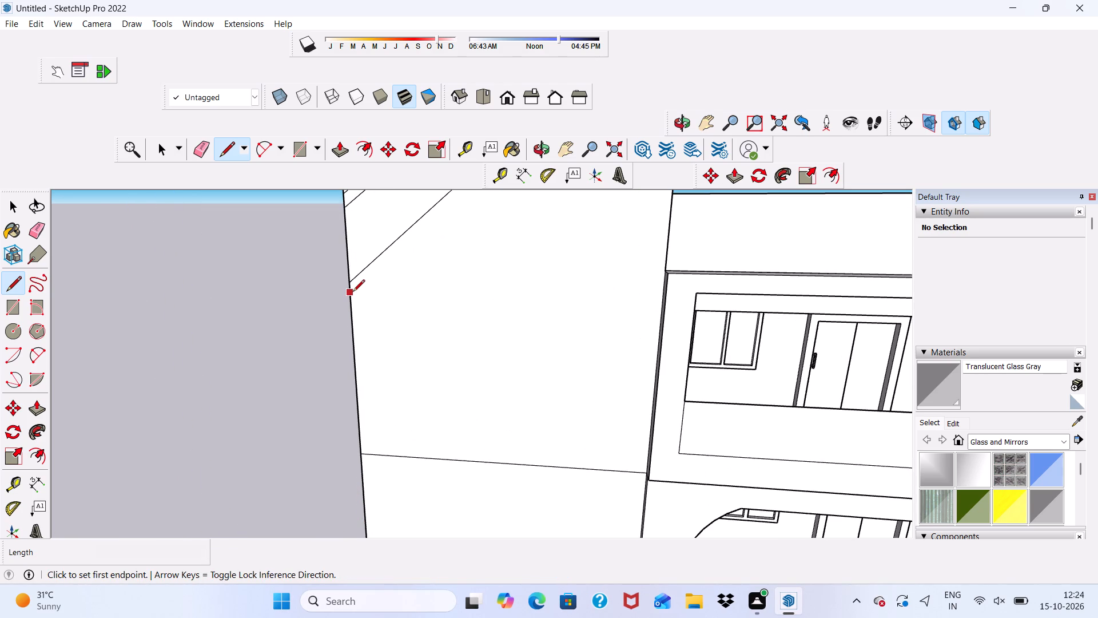
click(353, 291)
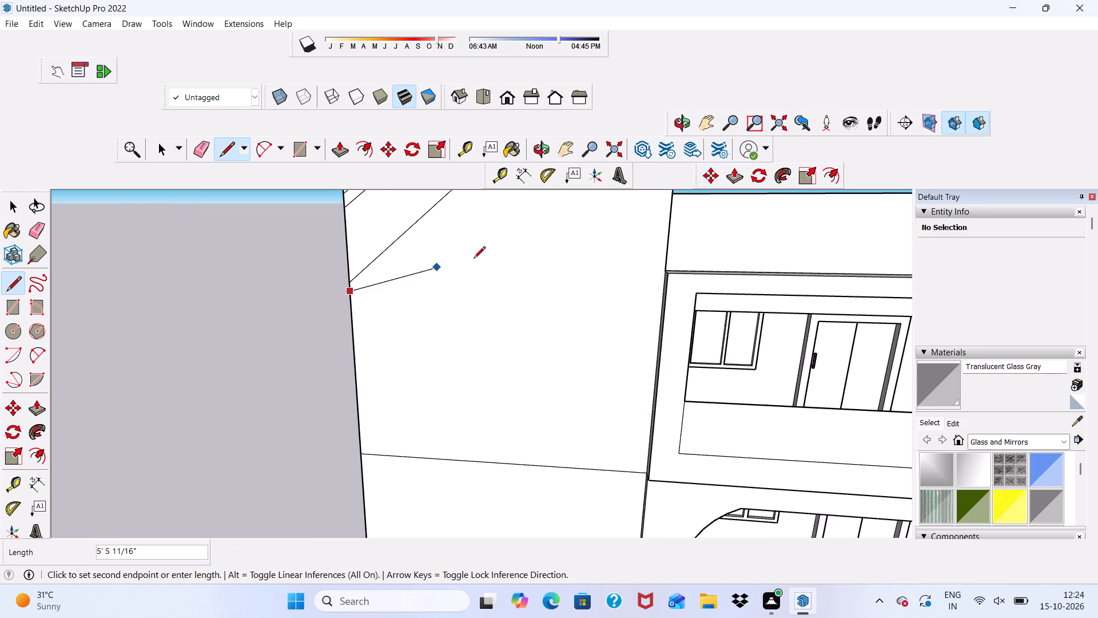
scroll(483, 259, down, 12)
scroll(372, 338, up, 1)
scroll(464, 231, up, 4)
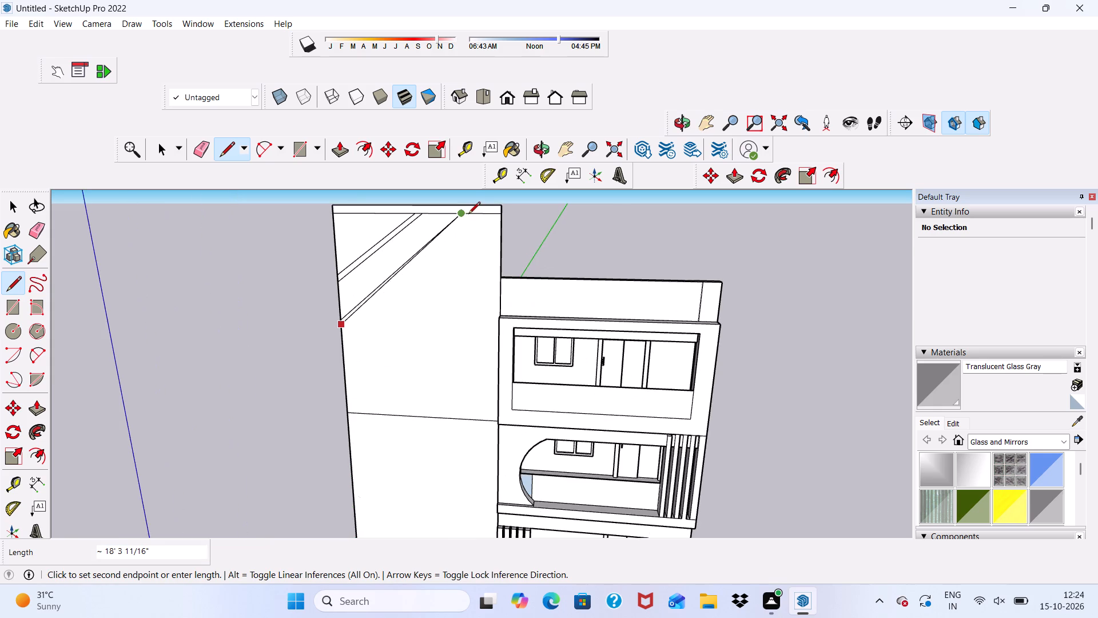
scroll(469, 217, up, 11)
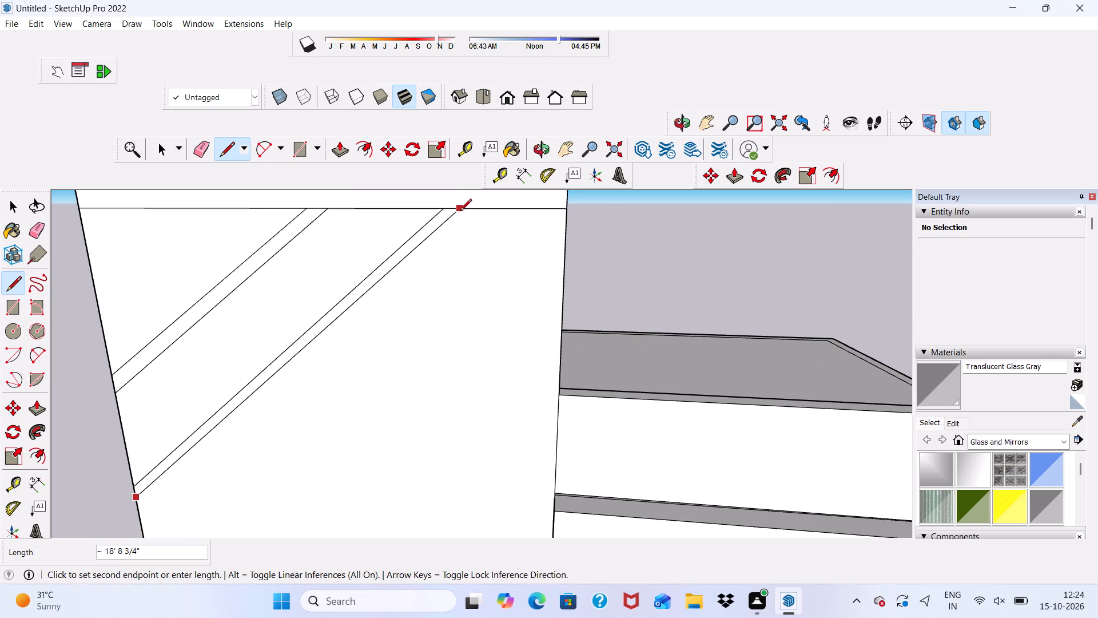
click(460, 212)
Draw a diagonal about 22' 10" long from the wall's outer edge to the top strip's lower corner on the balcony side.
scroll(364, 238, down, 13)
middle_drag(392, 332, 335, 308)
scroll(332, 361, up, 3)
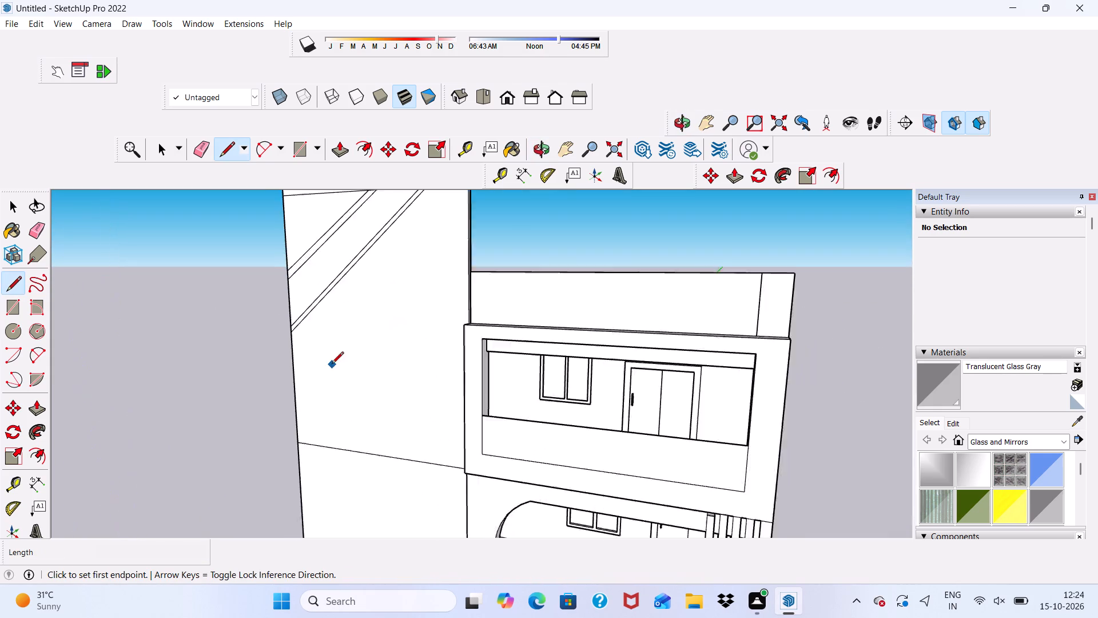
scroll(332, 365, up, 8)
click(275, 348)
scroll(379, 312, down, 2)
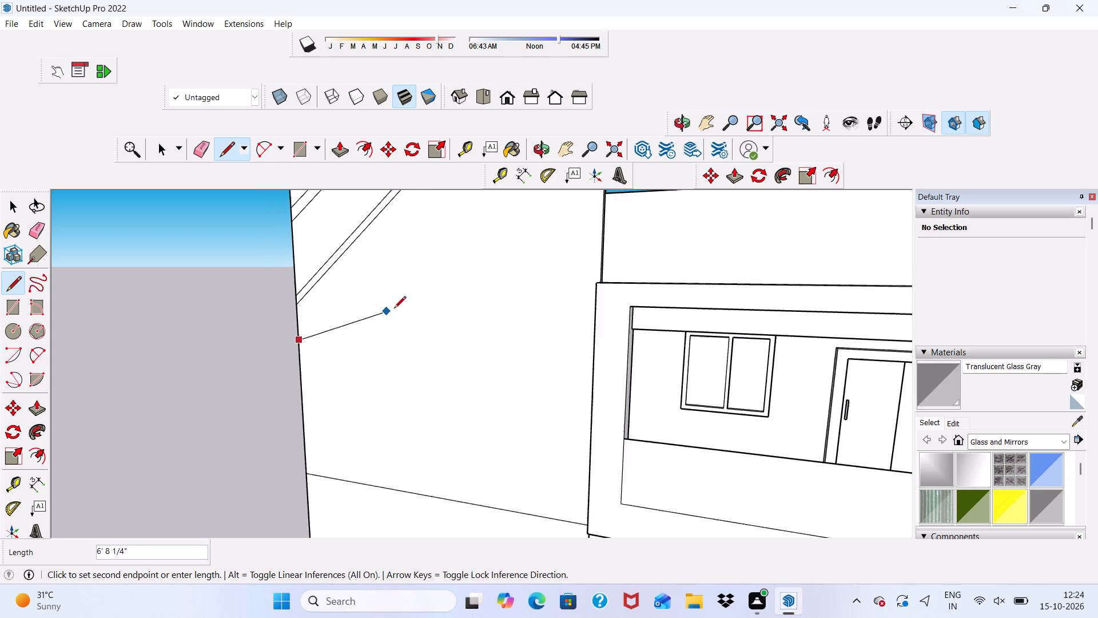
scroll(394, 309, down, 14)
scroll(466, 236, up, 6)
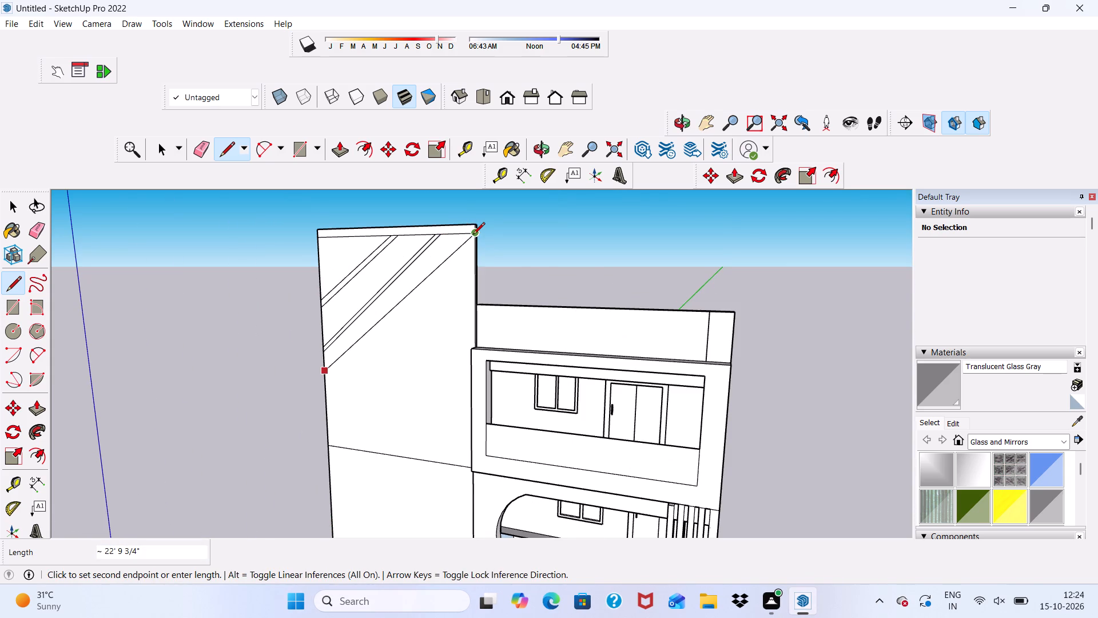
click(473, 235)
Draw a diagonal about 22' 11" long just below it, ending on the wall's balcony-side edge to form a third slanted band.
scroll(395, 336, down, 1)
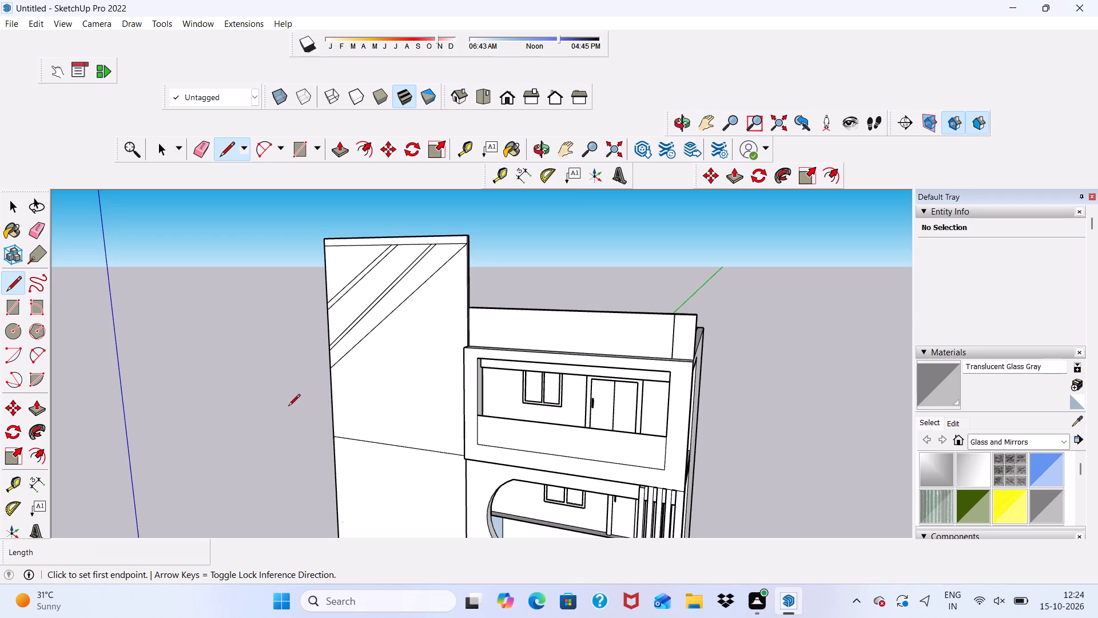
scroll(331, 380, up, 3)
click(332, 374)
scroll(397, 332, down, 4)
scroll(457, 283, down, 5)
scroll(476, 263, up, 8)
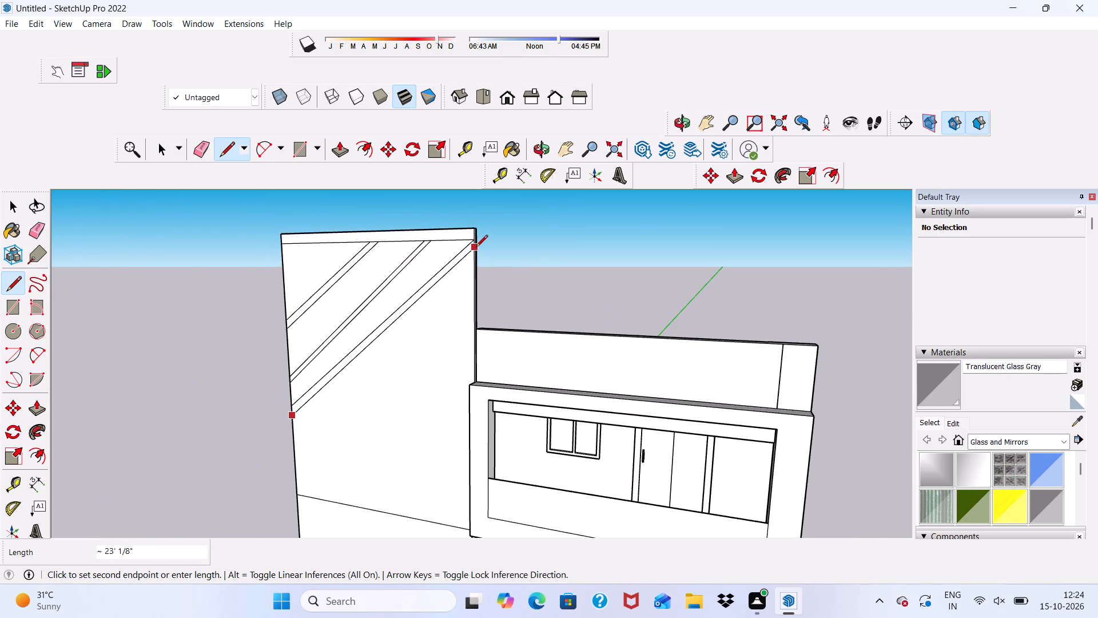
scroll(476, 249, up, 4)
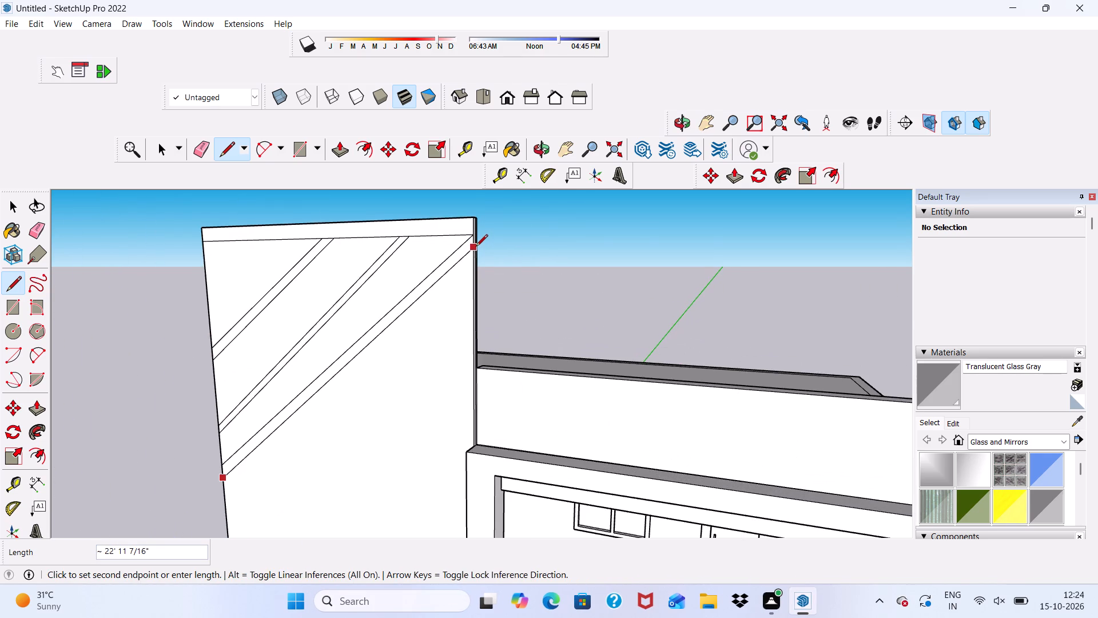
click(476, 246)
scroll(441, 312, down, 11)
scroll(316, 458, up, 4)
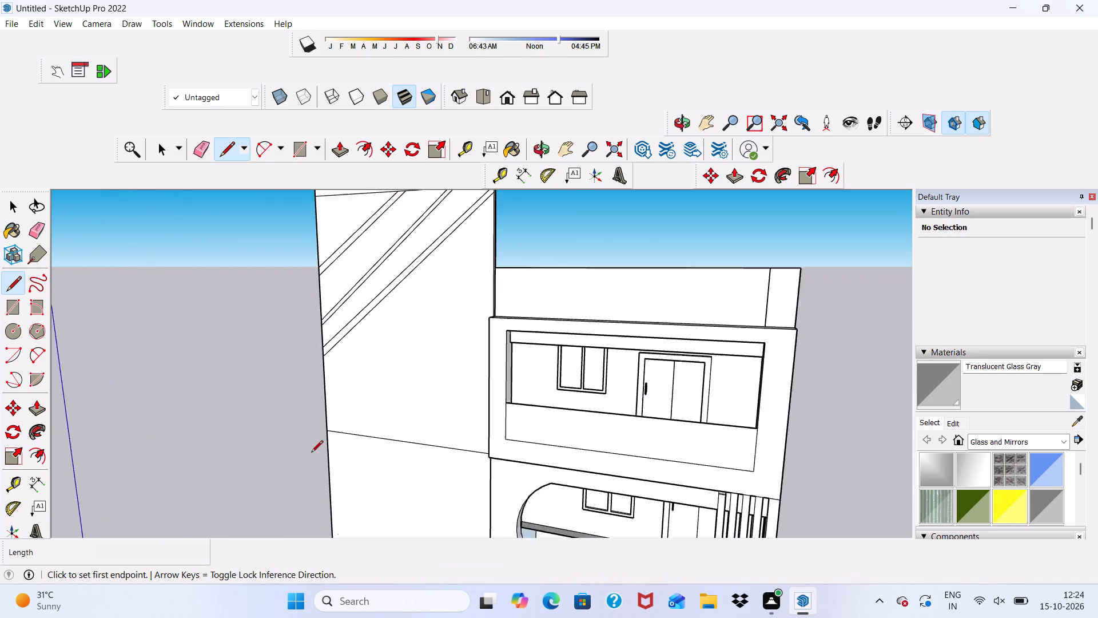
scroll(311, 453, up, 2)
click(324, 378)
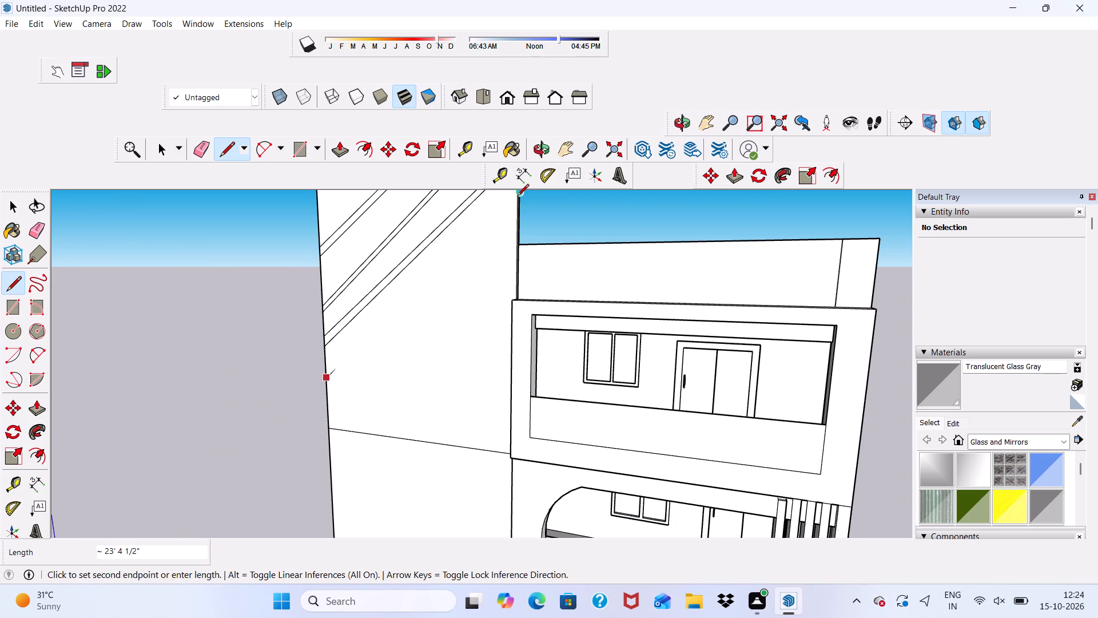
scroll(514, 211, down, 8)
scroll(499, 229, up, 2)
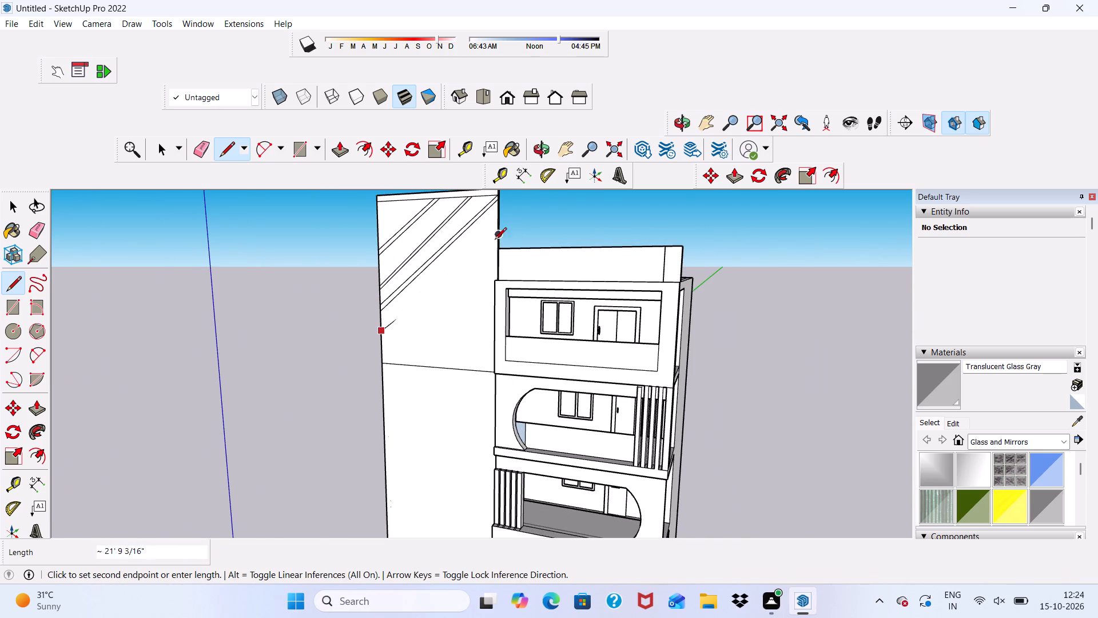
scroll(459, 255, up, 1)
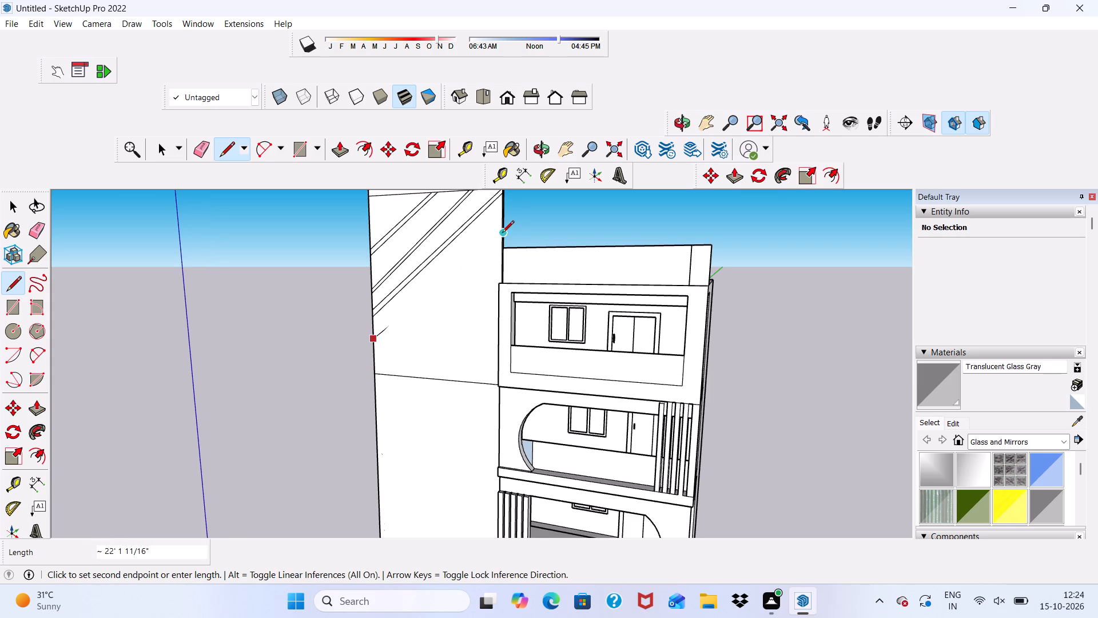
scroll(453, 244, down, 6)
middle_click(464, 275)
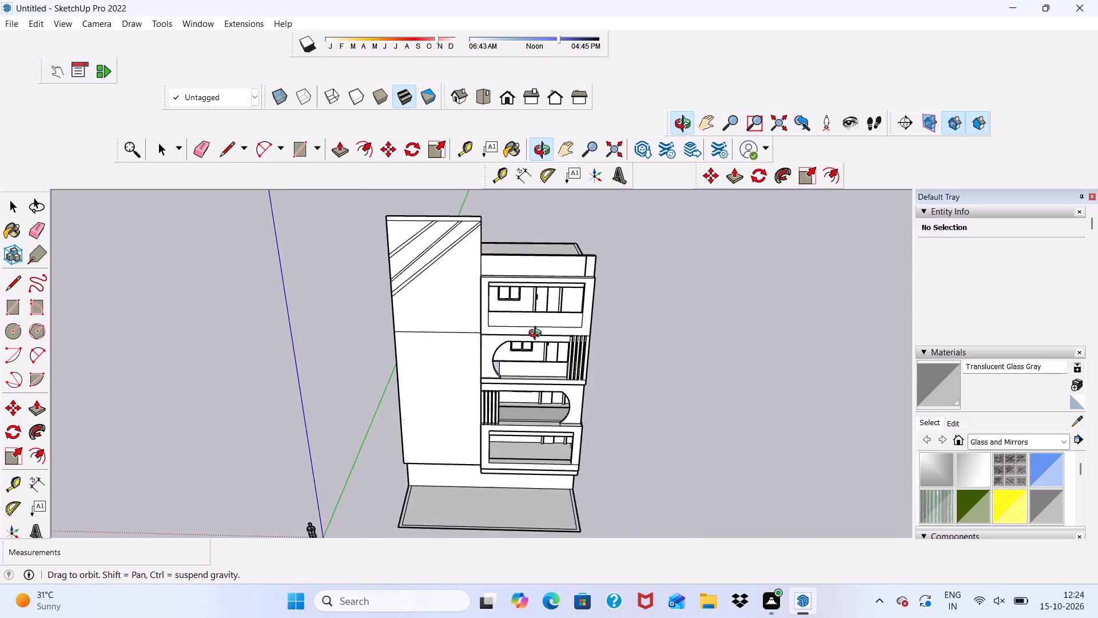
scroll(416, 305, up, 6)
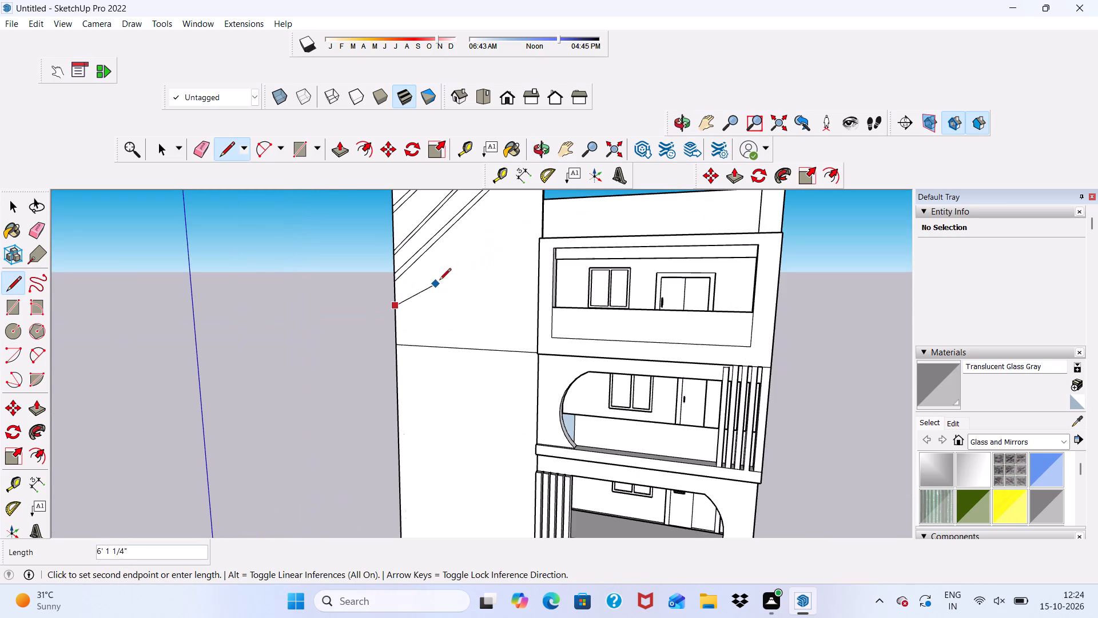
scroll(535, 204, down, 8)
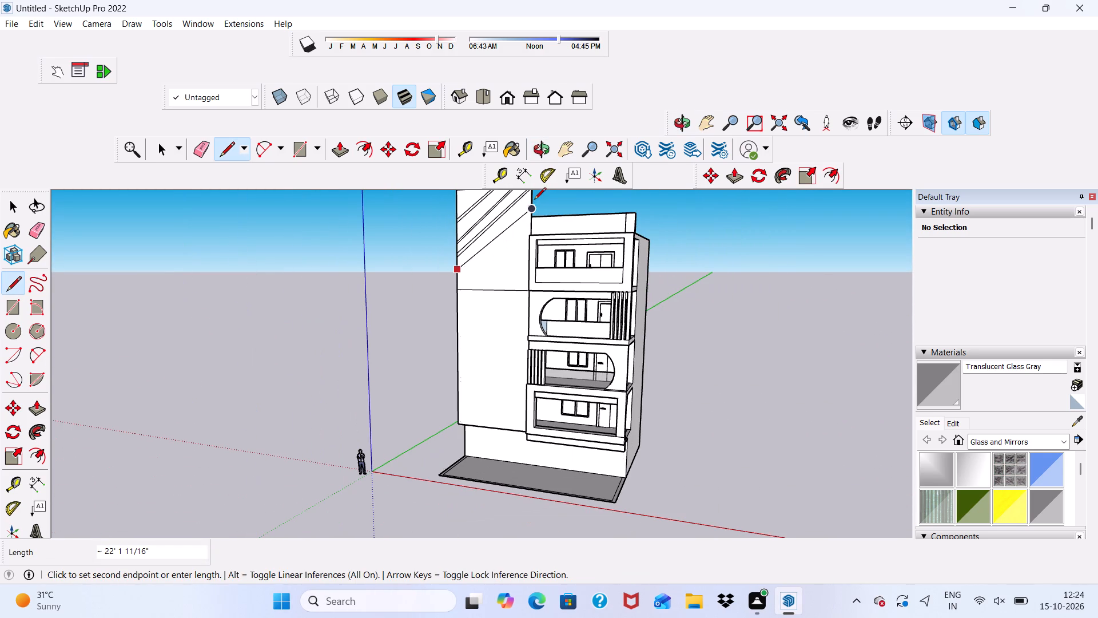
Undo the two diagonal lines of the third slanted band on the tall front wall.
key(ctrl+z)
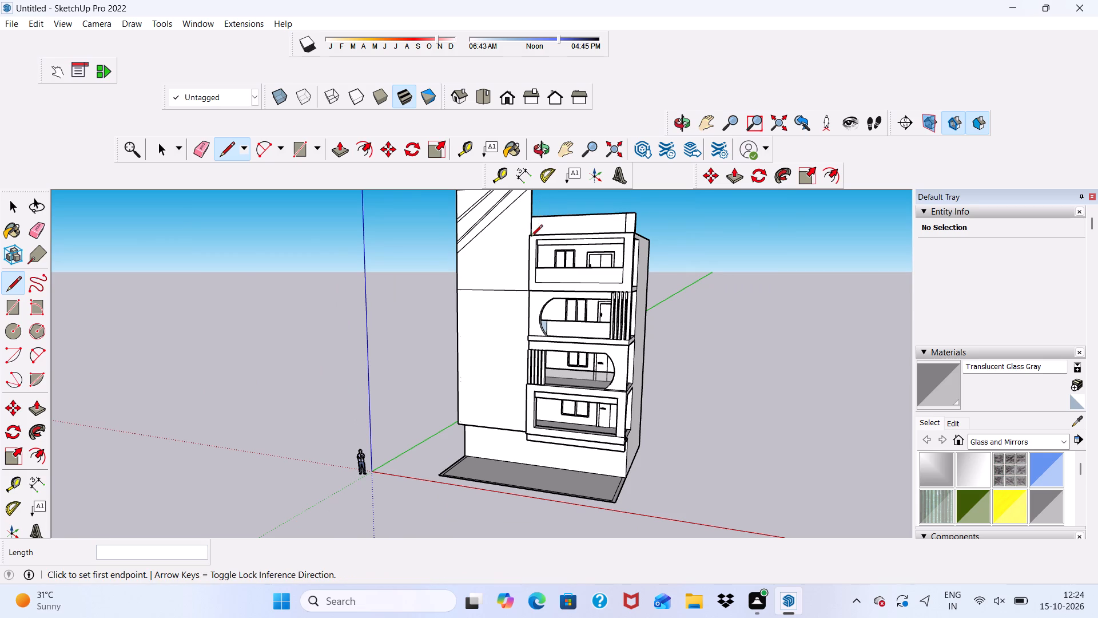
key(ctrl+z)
Draw a lower diagonal about 24' 10" long from the wall's outer edge to the top strip's lower corner on the balcony side.
scroll(455, 272, up, 1)
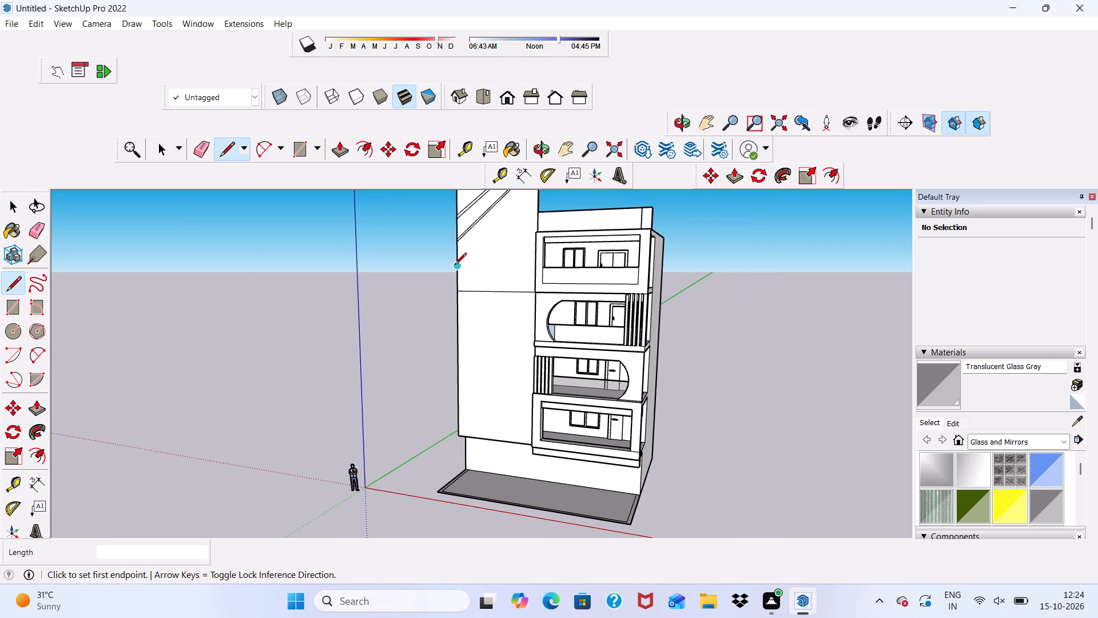
click(455, 266)
scroll(484, 248, down, 5)
scroll(523, 209, up, 1)
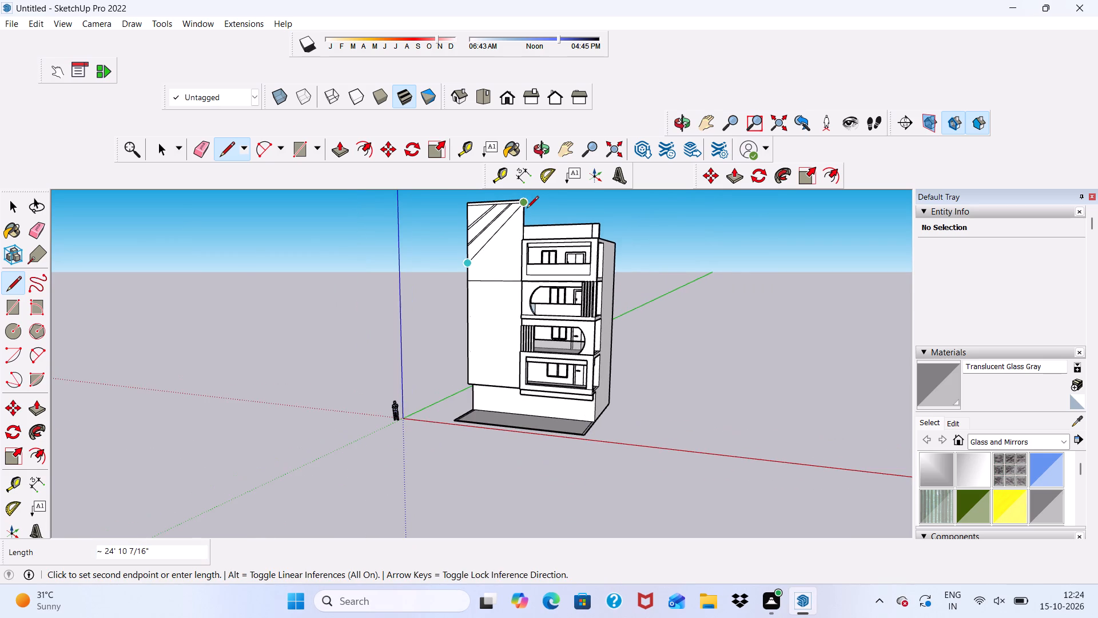
scroll(526, 205, up, 4)
click(525, 204)
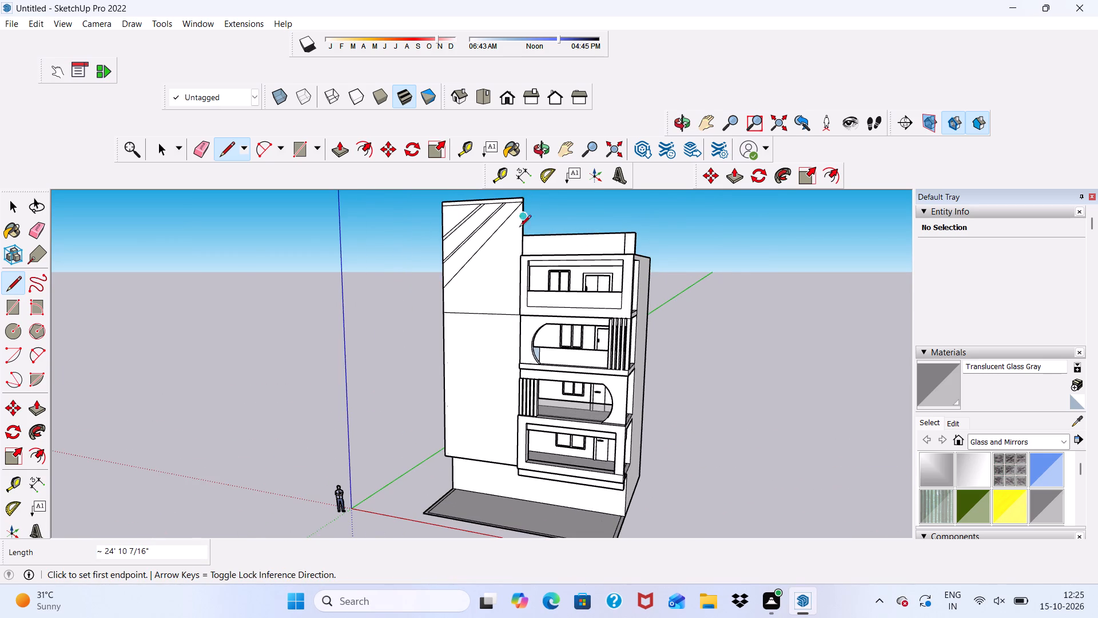
scroll(444, 295, up, 5)
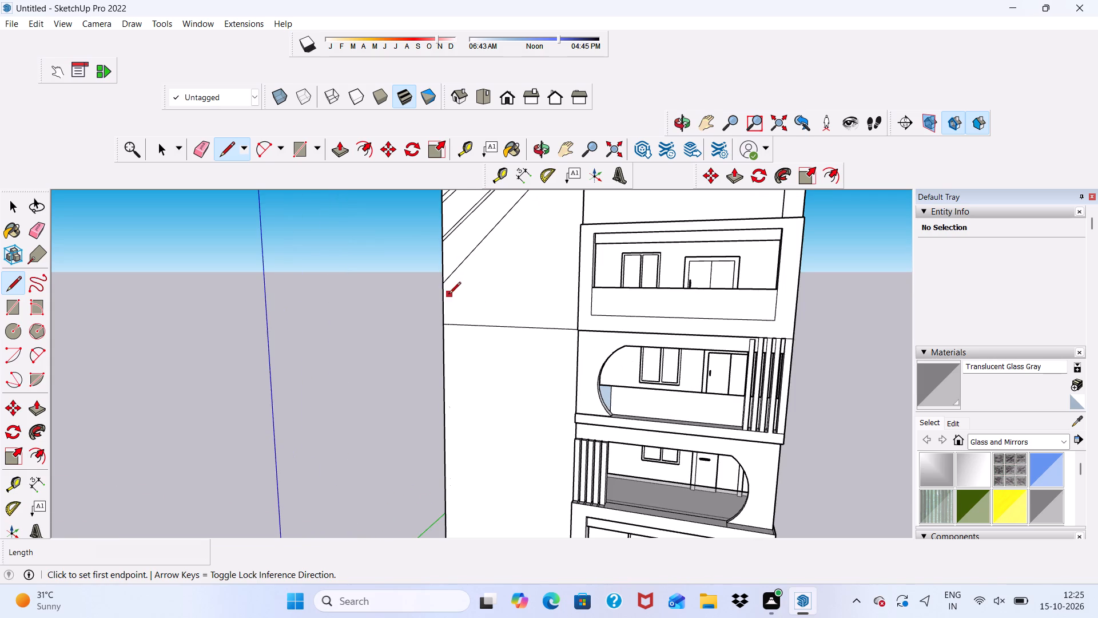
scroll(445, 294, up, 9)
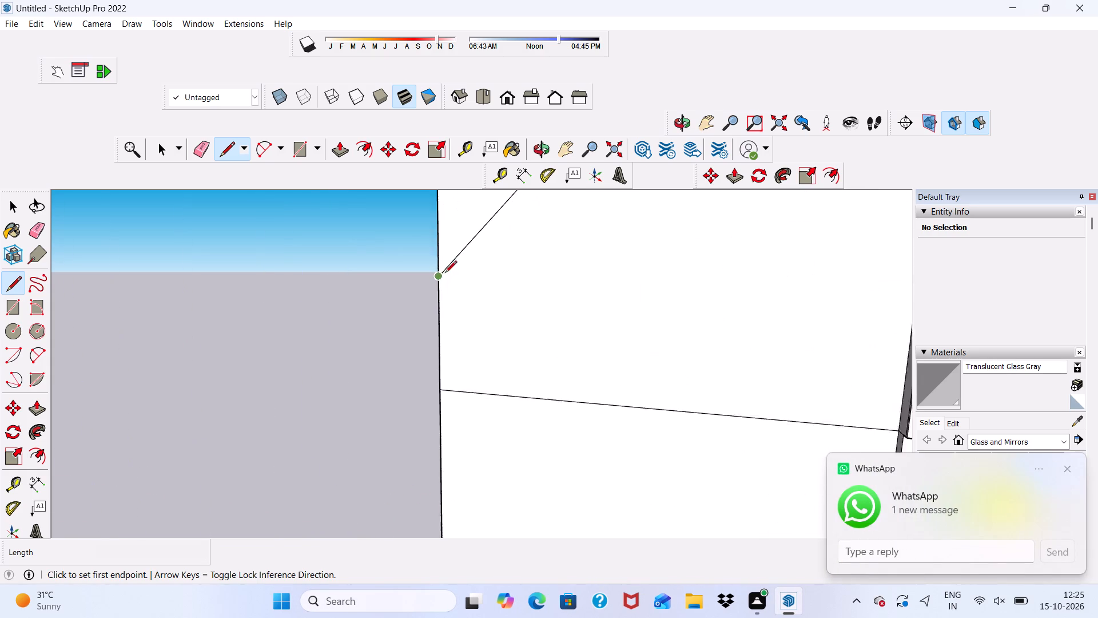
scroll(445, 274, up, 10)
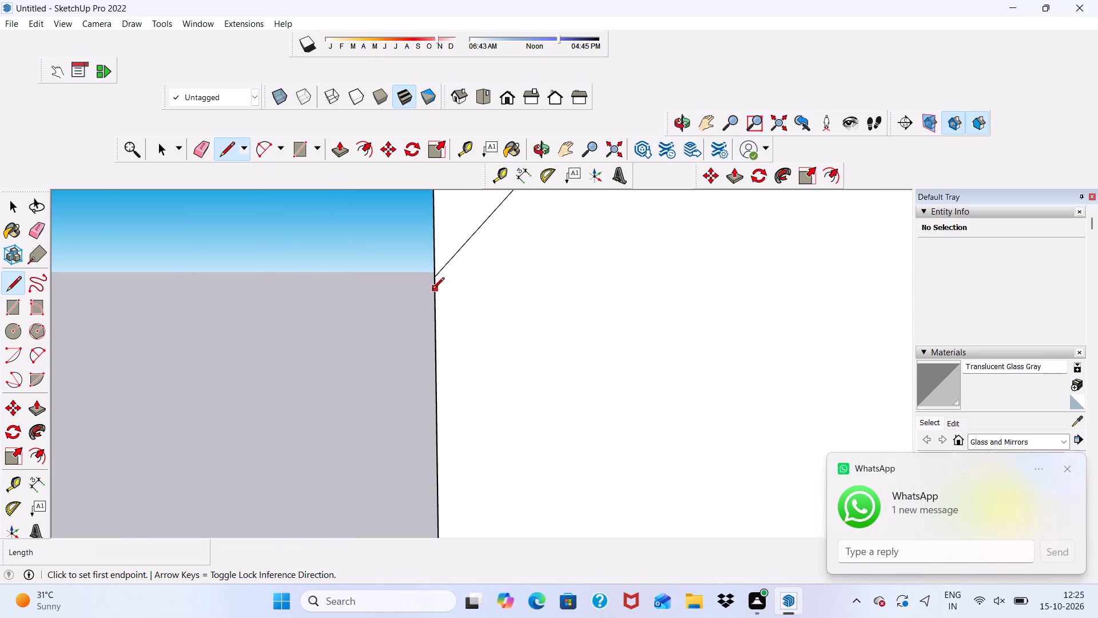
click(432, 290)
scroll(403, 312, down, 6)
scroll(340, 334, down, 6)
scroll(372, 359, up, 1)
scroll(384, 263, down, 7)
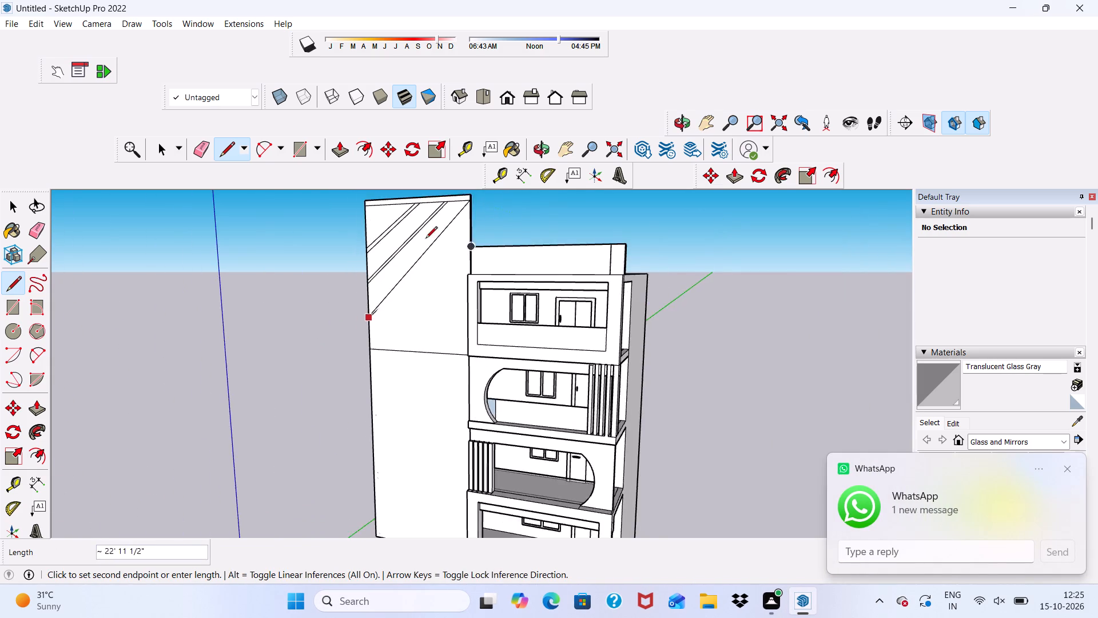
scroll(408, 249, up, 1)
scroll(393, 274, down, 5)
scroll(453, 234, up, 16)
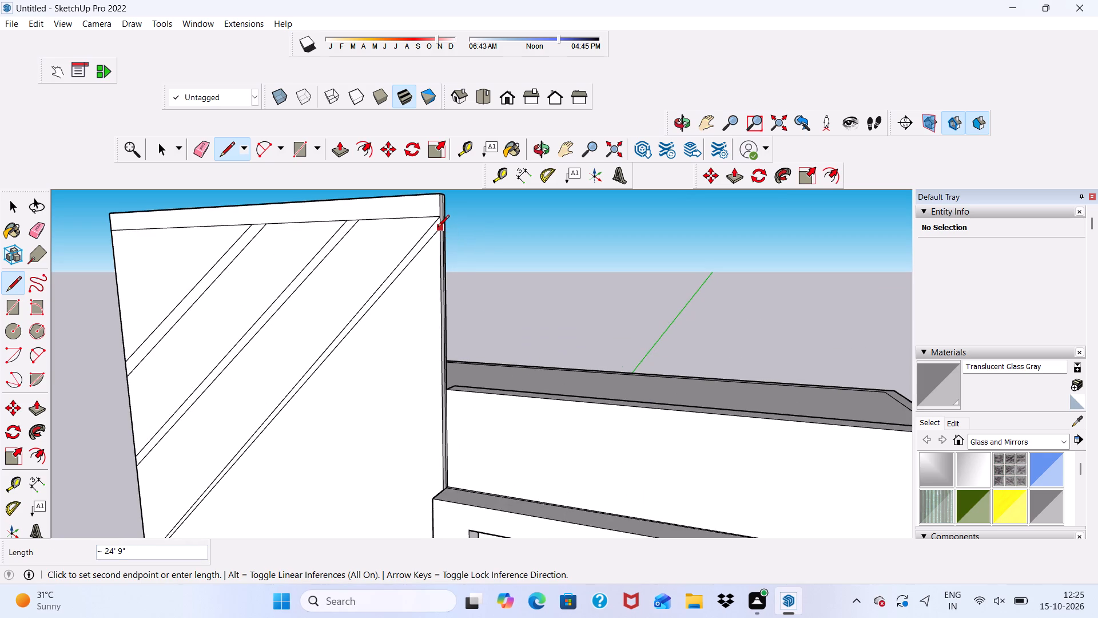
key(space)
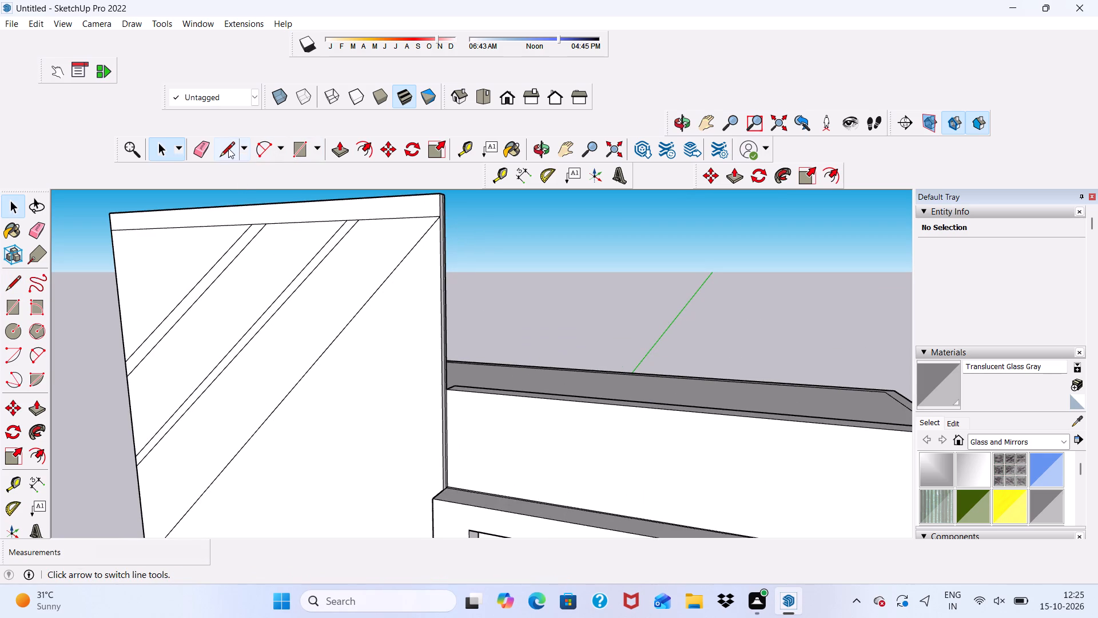
Draw a diagonal about 25' 1" long from just below the top strip's balcony-side corner to the wall's outer edge, forming the third slanted band.
click(229, 146)
scroll(444, 235, up, 3)
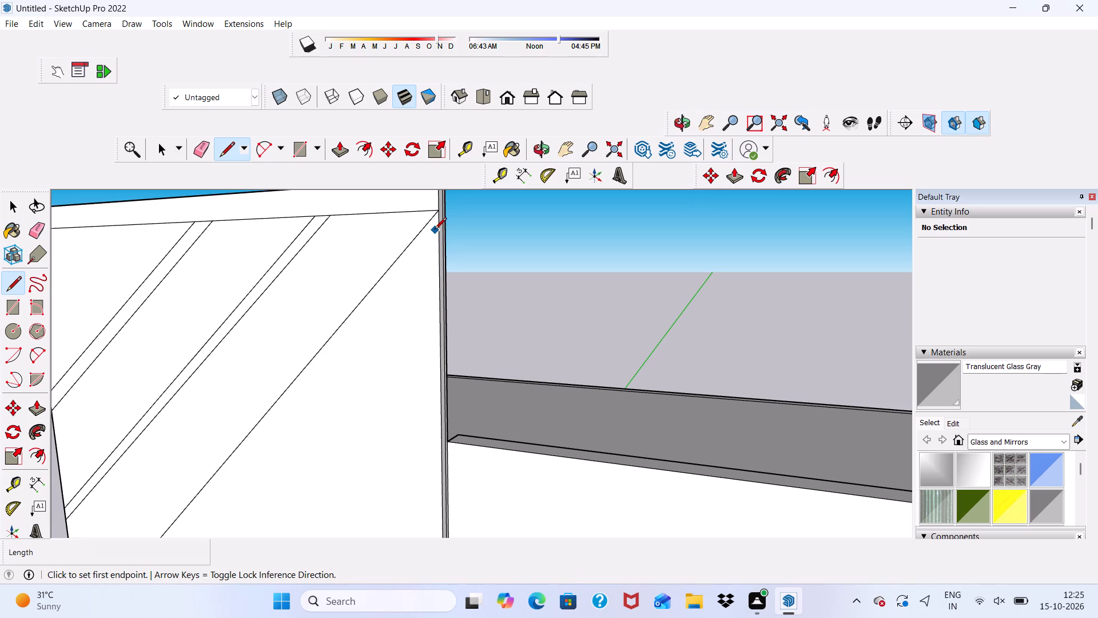
click(435, 231)
scroll(396, 287, down, 11)
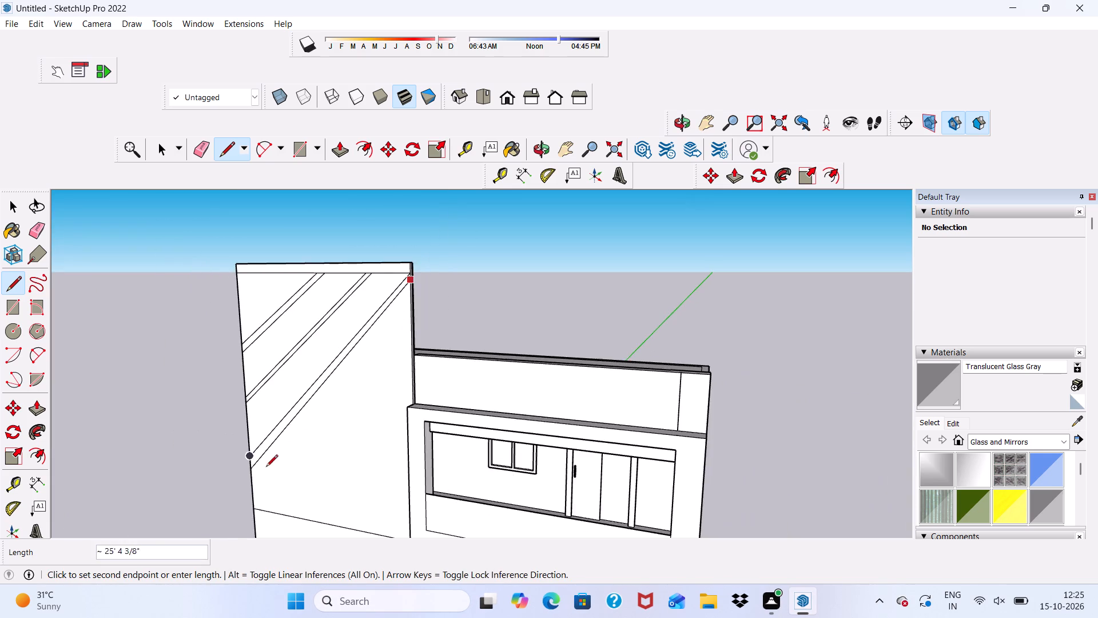
scroll(266, 468, up, 6)
click(244, 463)
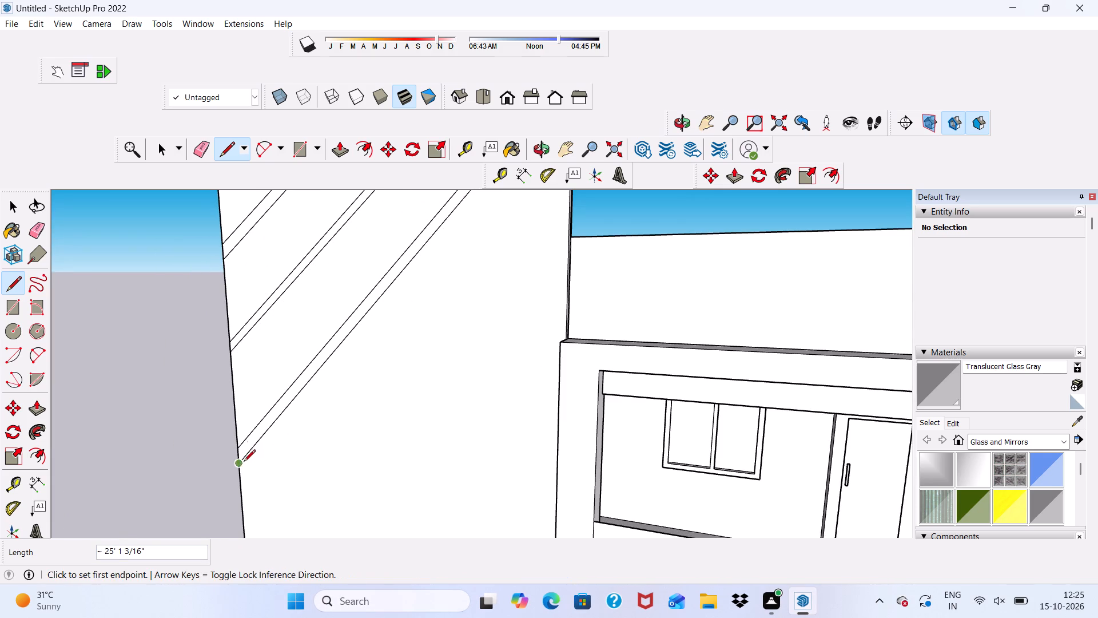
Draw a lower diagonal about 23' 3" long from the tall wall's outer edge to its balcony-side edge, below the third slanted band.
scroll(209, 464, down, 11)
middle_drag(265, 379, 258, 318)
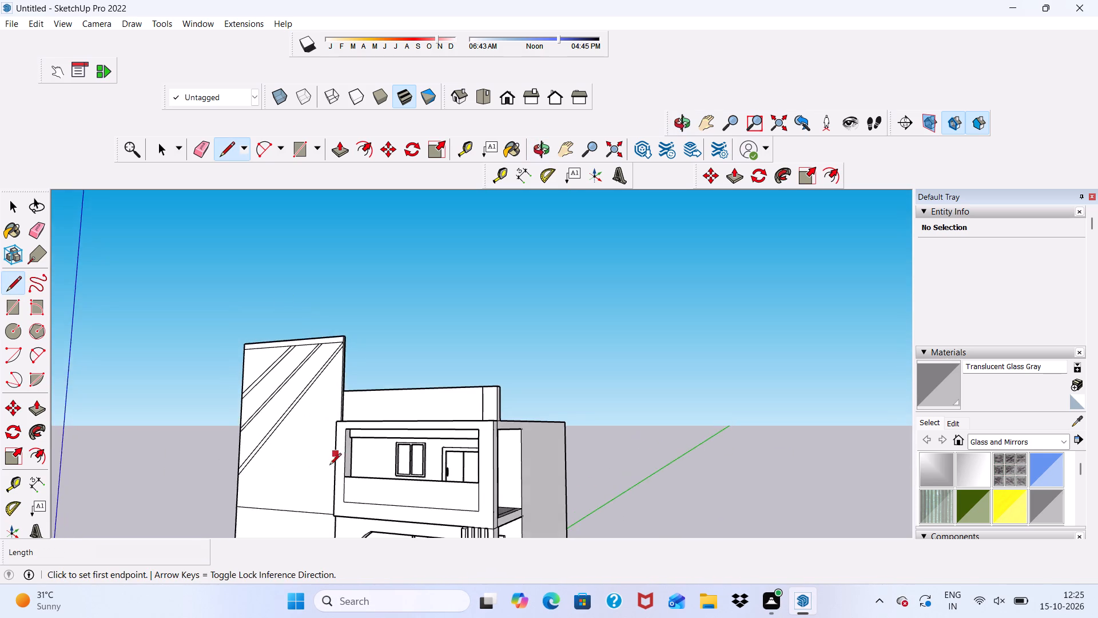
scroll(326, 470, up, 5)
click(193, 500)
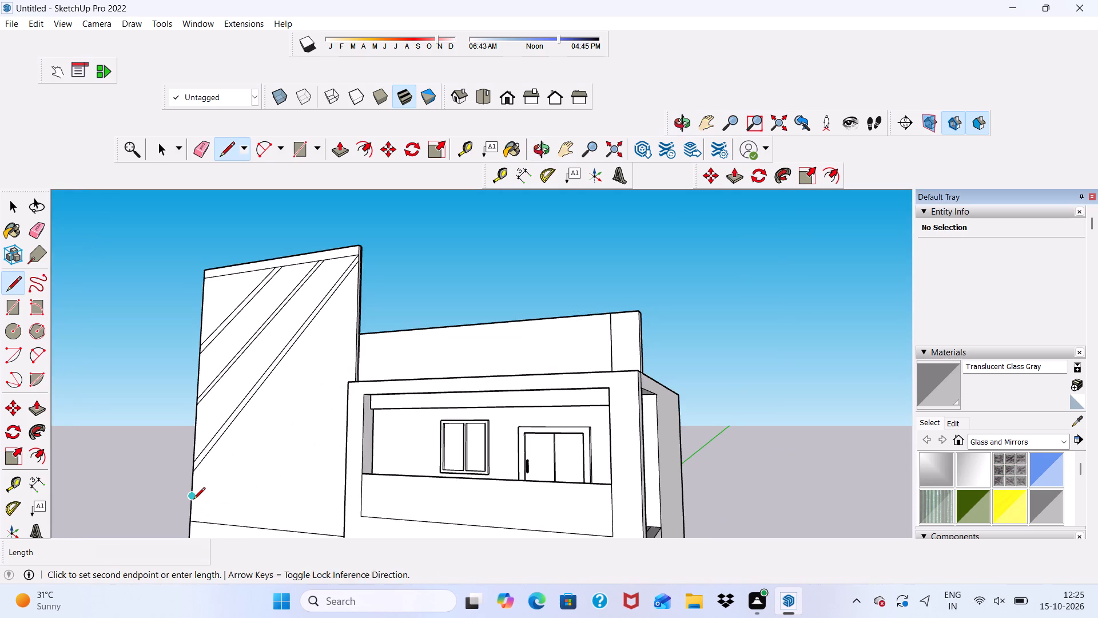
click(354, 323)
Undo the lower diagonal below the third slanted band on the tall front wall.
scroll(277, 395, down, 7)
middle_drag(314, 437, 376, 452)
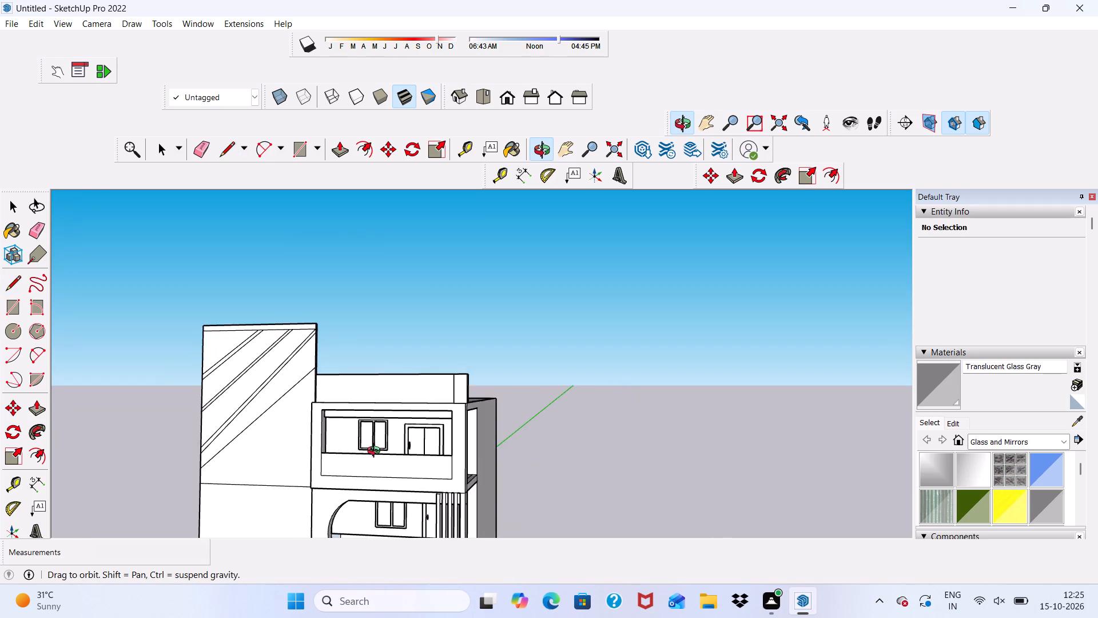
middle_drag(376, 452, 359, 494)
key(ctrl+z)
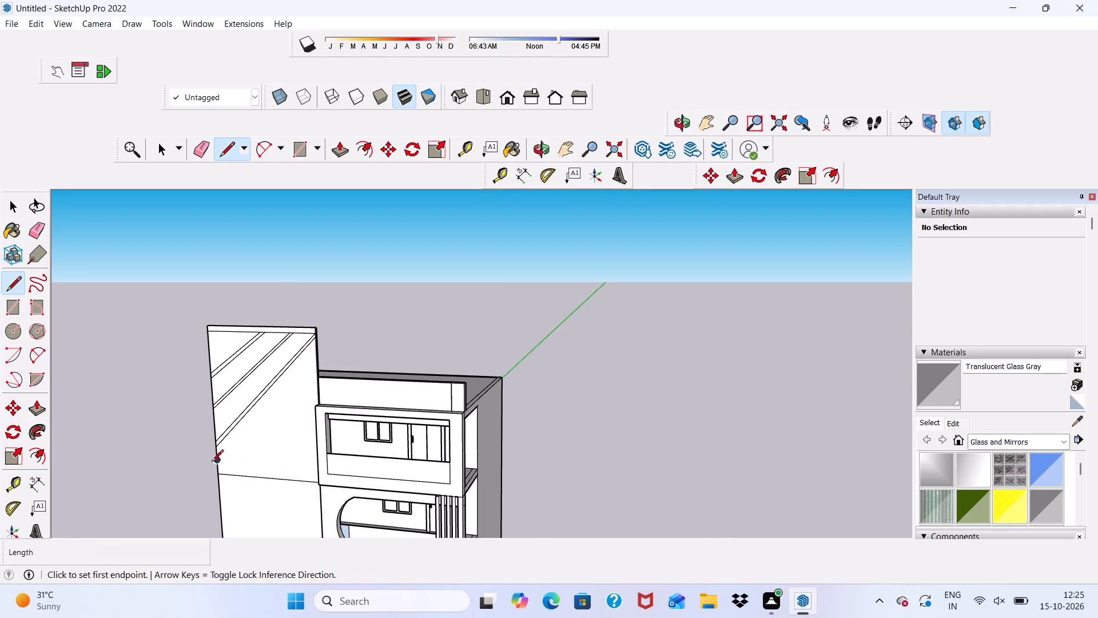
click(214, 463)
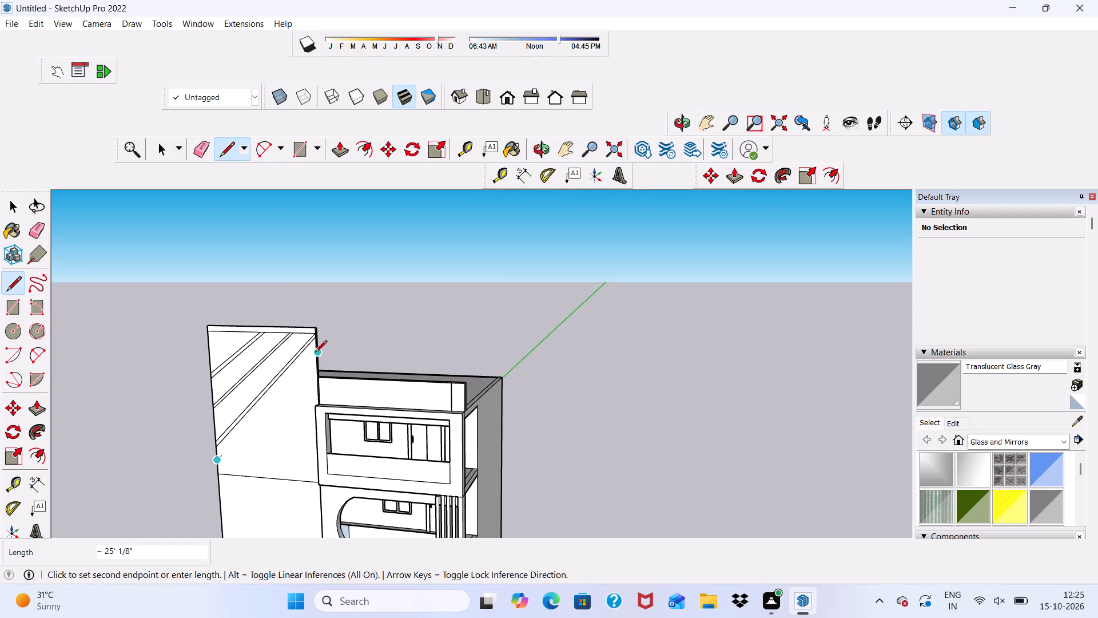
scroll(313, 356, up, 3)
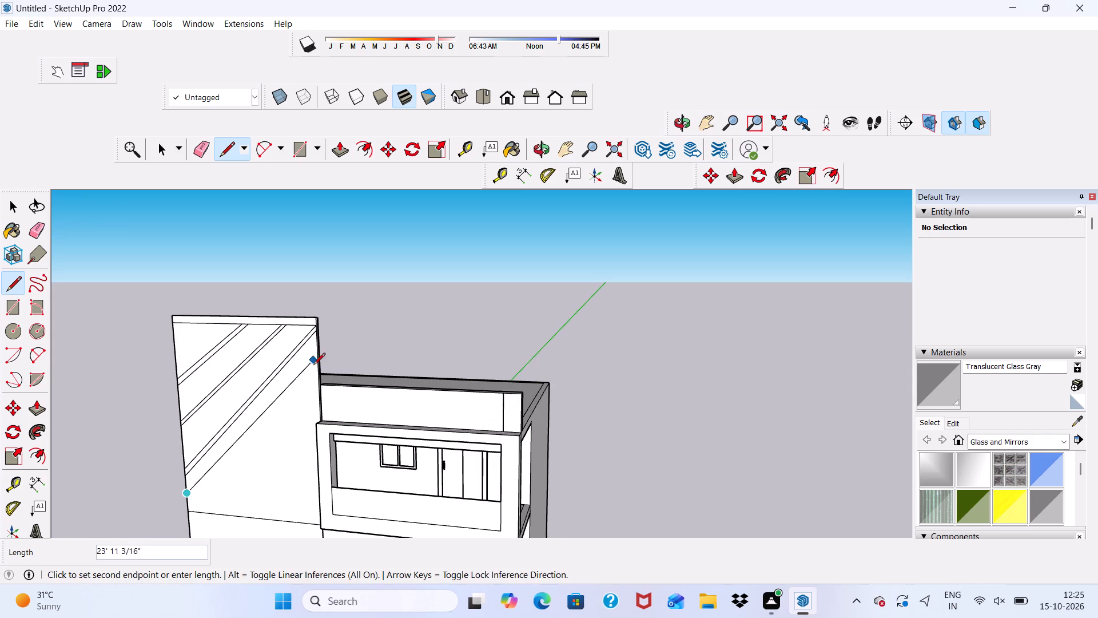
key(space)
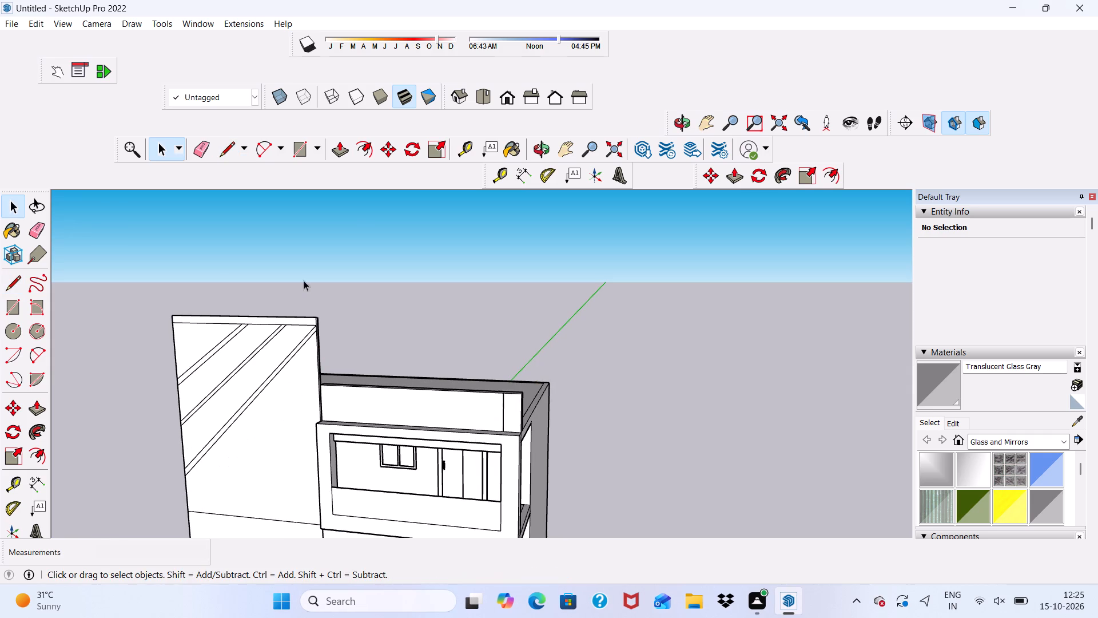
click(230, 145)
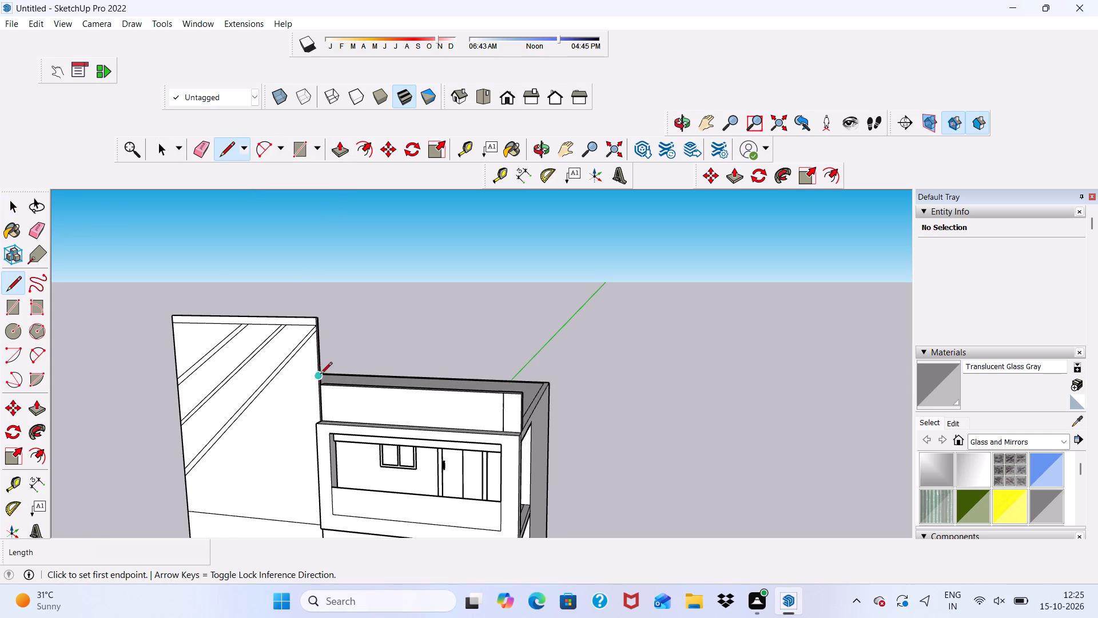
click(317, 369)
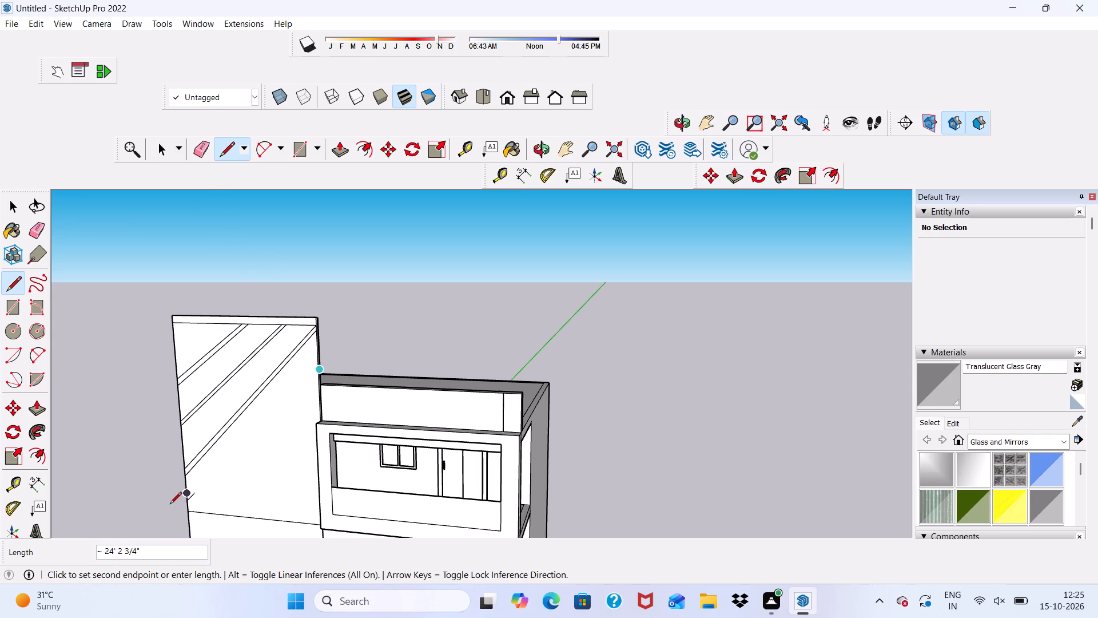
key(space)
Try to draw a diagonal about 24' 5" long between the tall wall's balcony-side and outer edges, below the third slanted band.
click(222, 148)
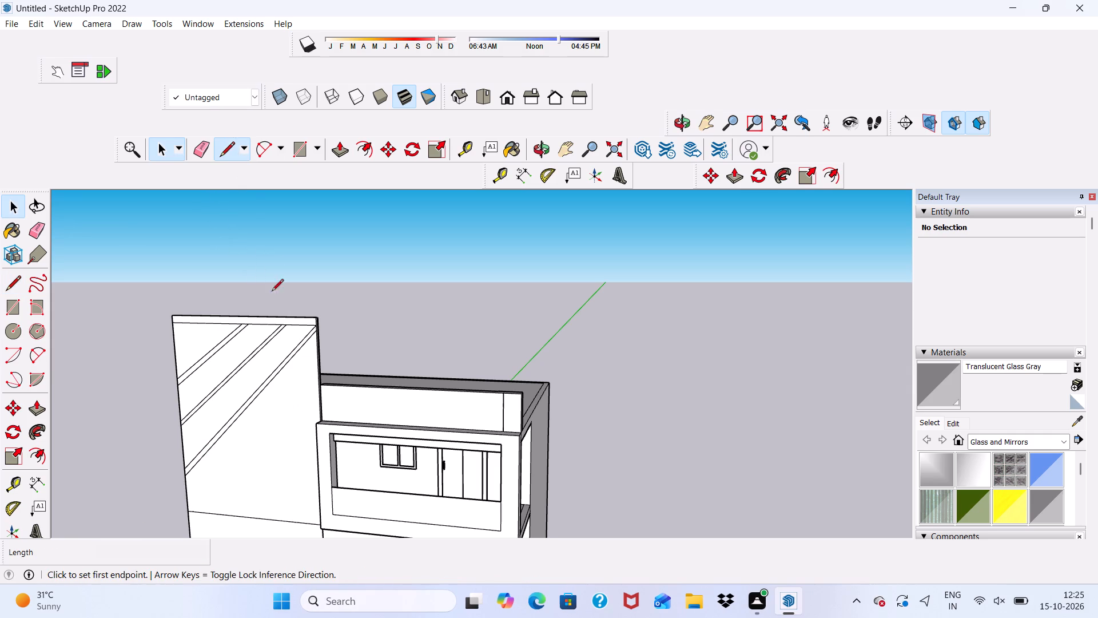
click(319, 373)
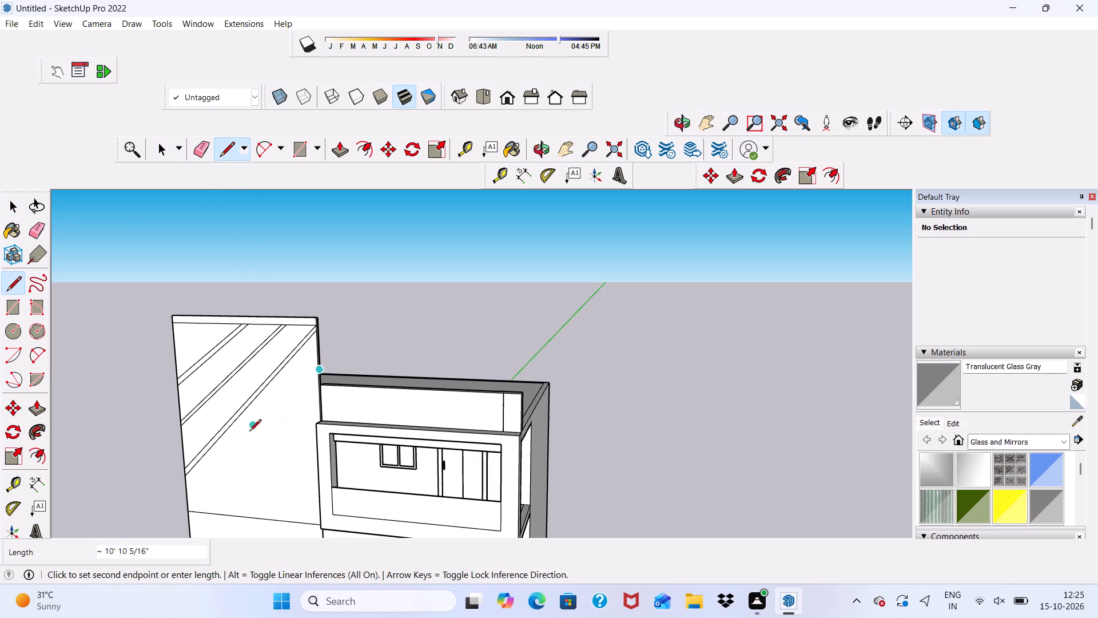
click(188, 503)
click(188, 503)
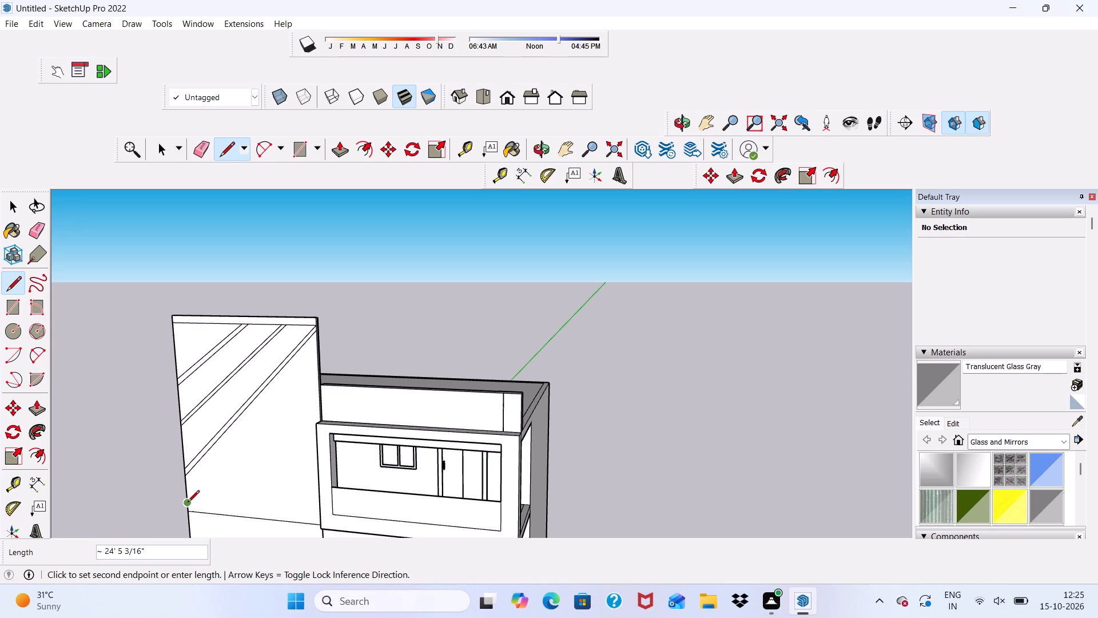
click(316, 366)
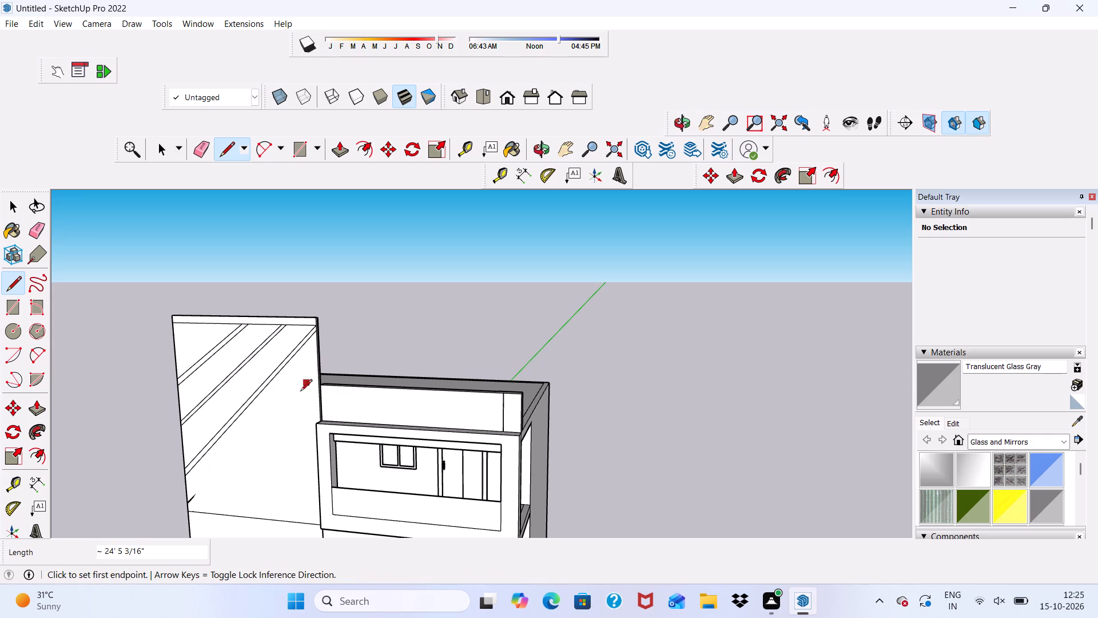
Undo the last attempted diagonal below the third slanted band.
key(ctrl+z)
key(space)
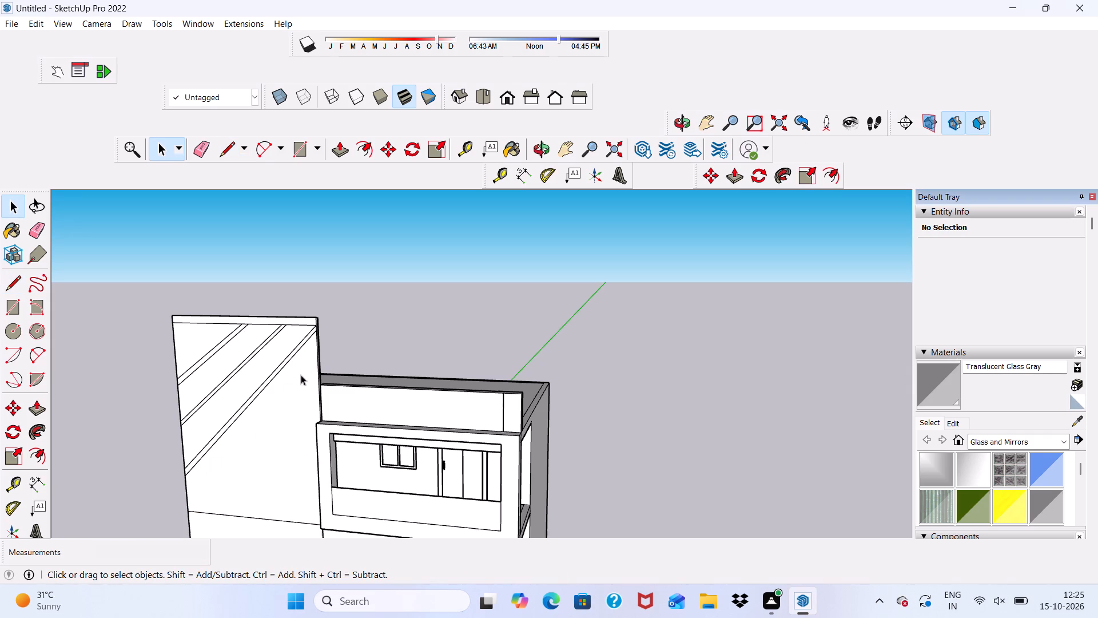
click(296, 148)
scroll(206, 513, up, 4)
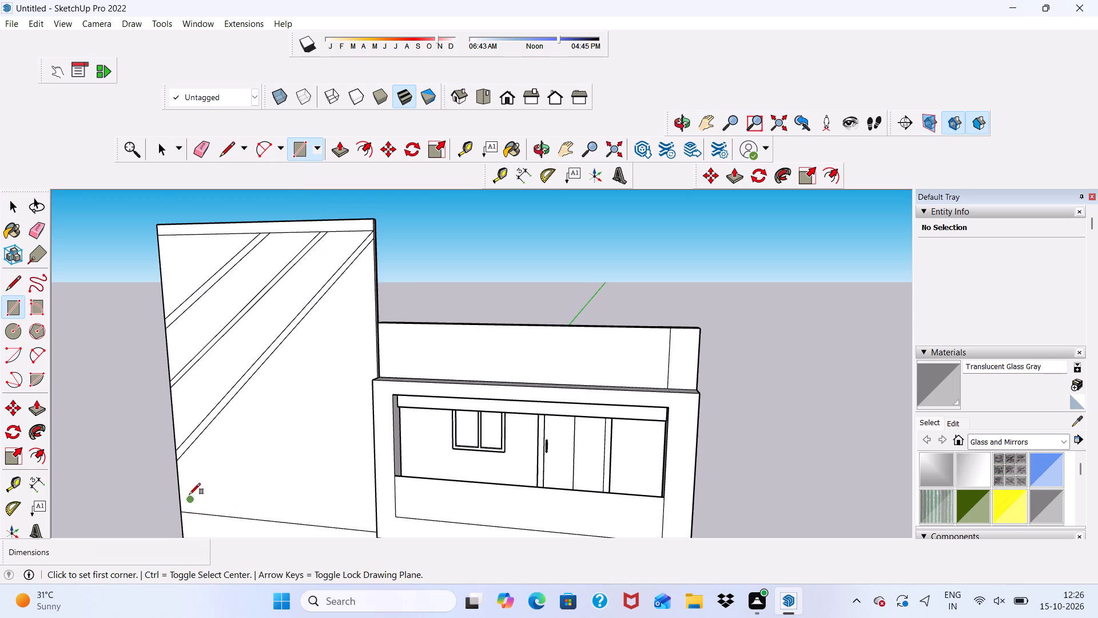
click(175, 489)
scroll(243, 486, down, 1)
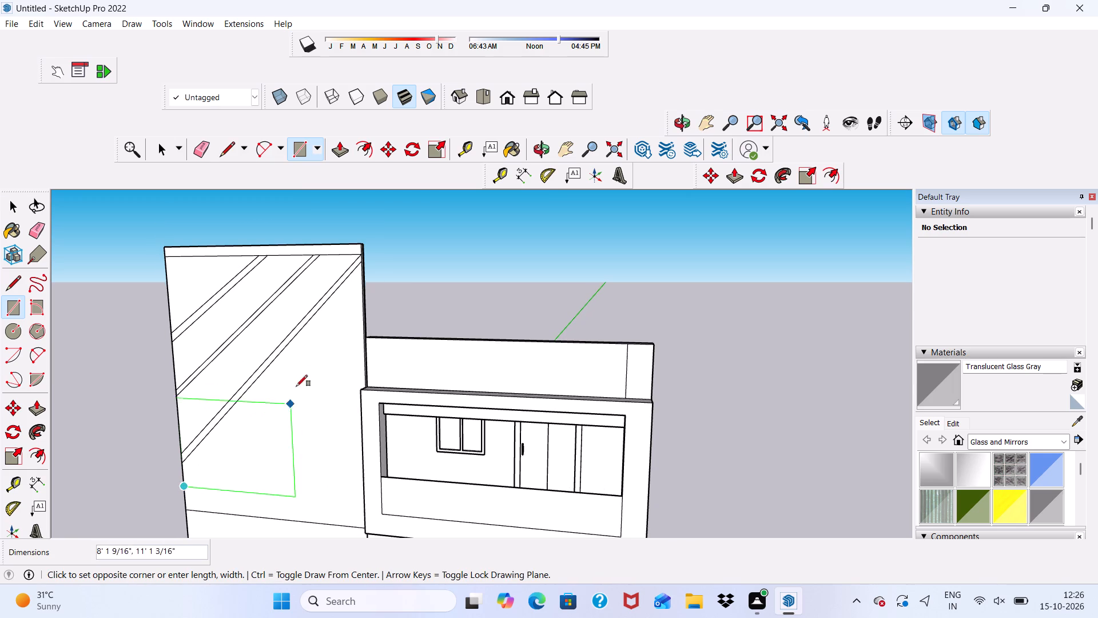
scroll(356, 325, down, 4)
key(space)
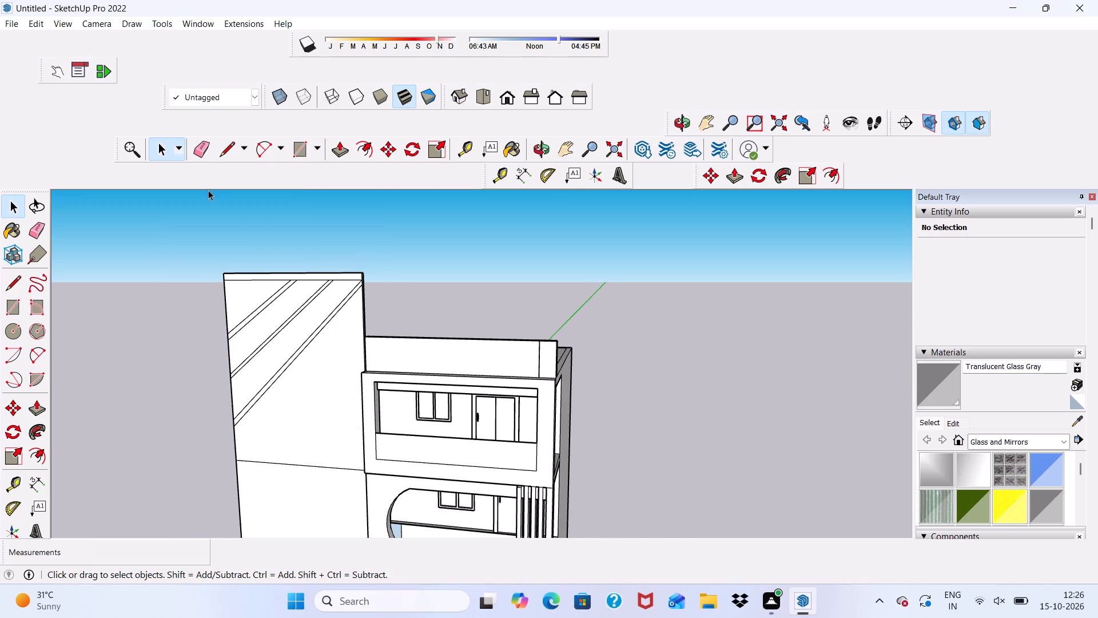
Draw a diagonal from the upper panel's lower outer corner to the tall wall's balcony-side edge, below the third slanted band.
scroll(30, 321, up, 1)
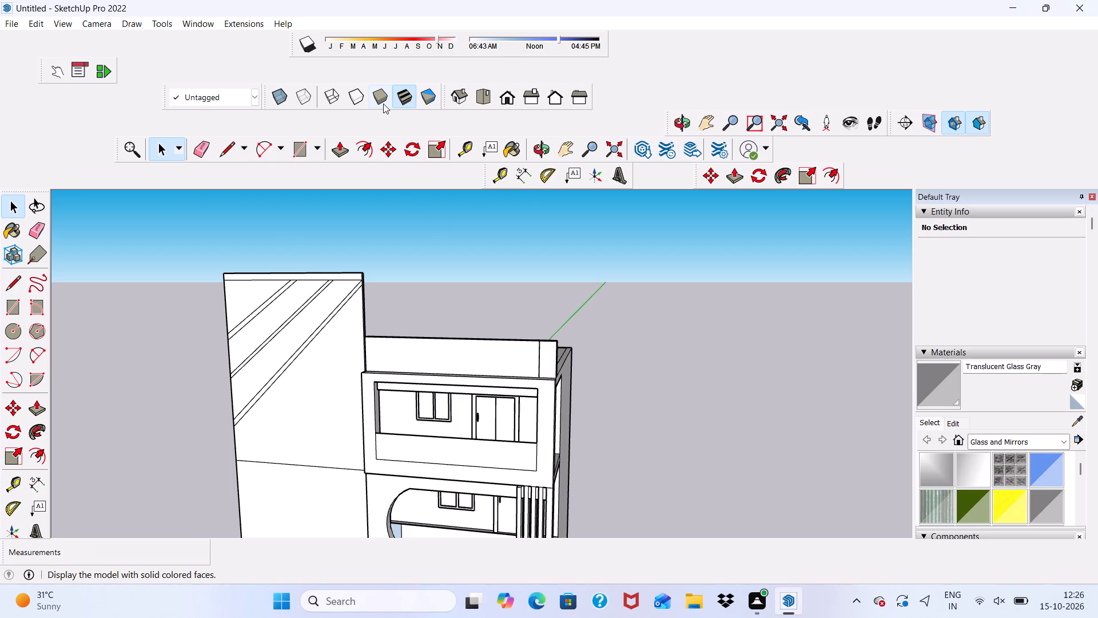
click(219, 149)
scroll(246, 324, down, 2)
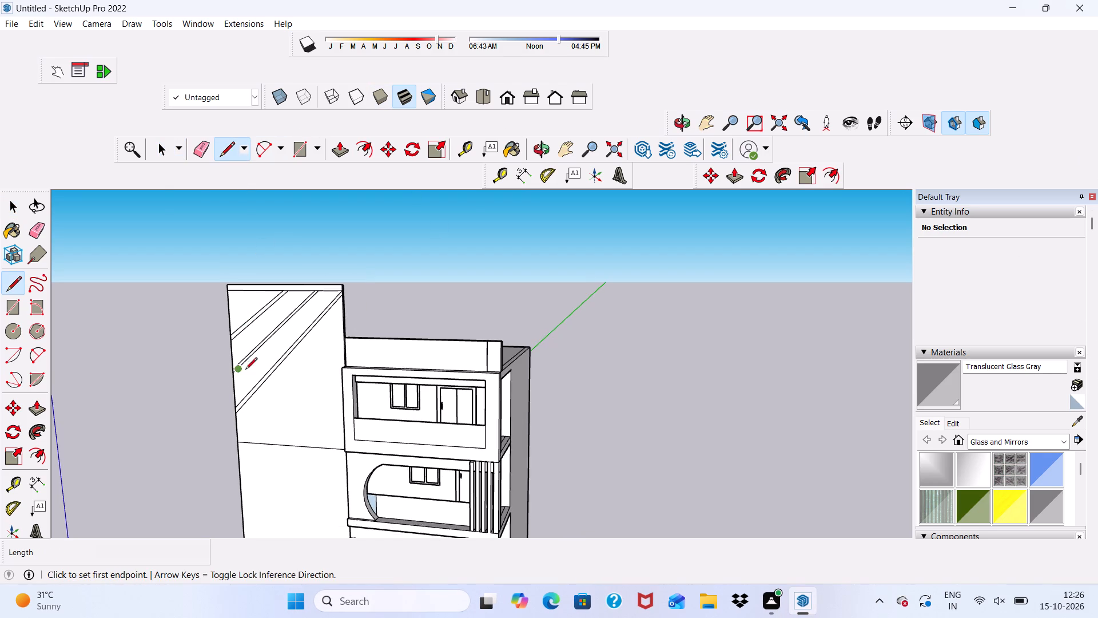
scroll(288, 324, down, 7)
scroll(350, 347, down, 1)
scroll(296, 518, up, 6)
scroll(198, 292, up, 1)
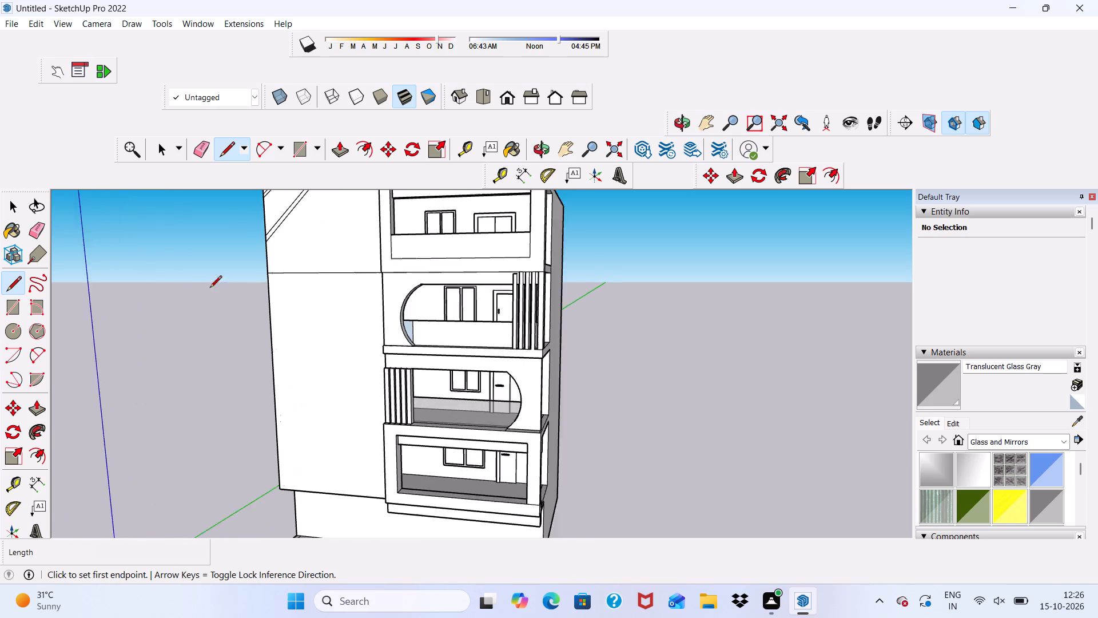
scroll(210, 288, up, 2)
scroll(286, 289, up, 1)
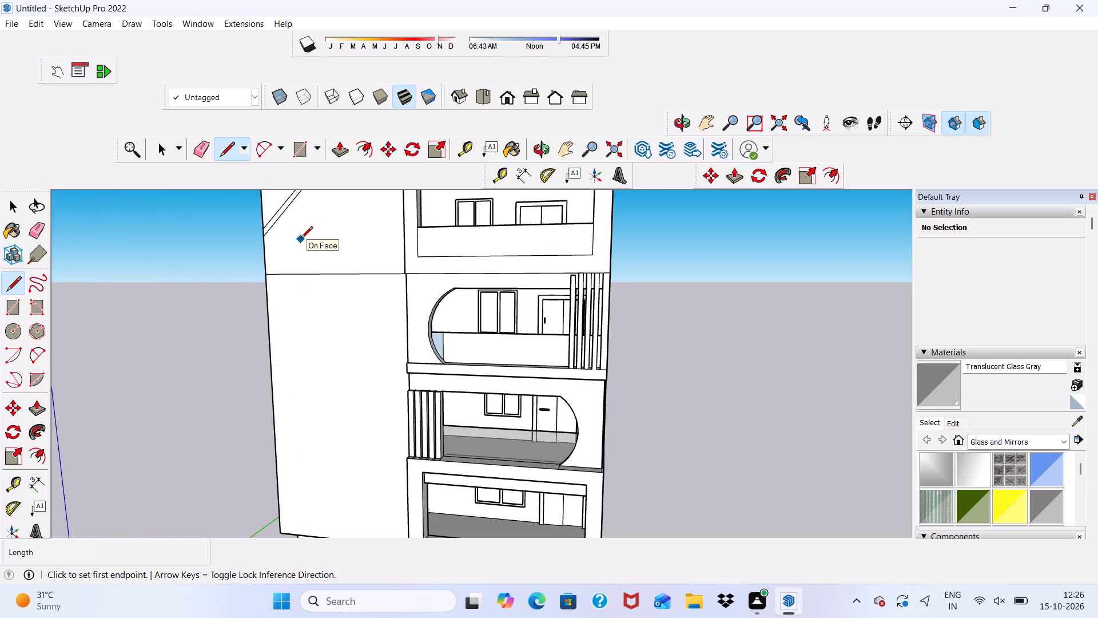
scroll(304, 298, up, 5)
scroll(253, 252, up, 2)
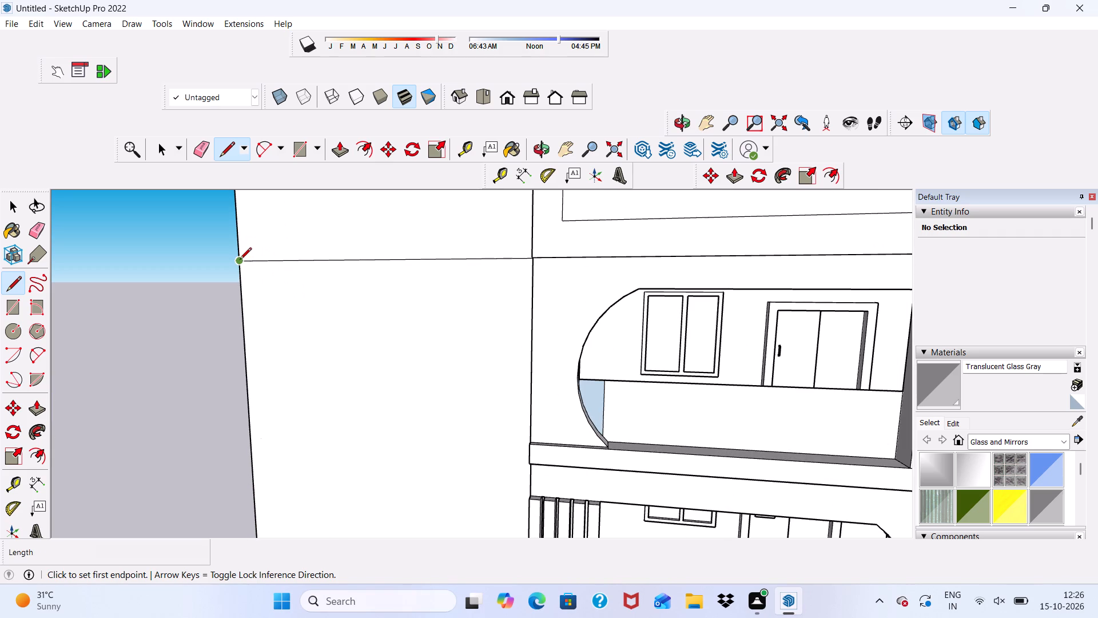
click(240, 260)
scroll(264, 251, down, 5)
scroll(103, 279, down, 12)
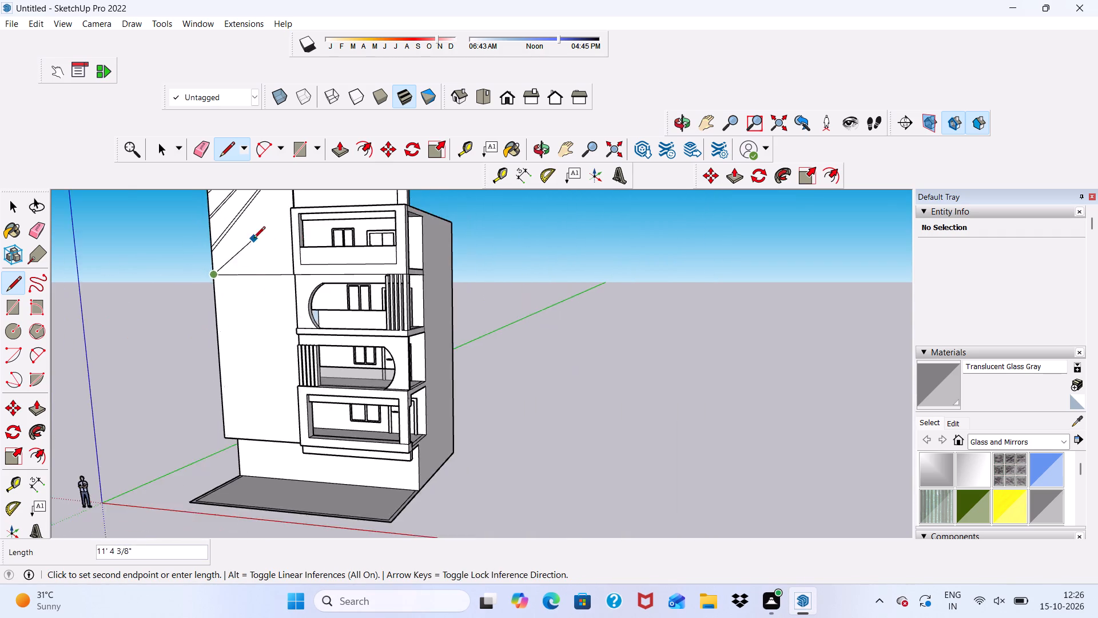
scroll(253, 239, down, 2)
scroll(284, 200, up, 5)
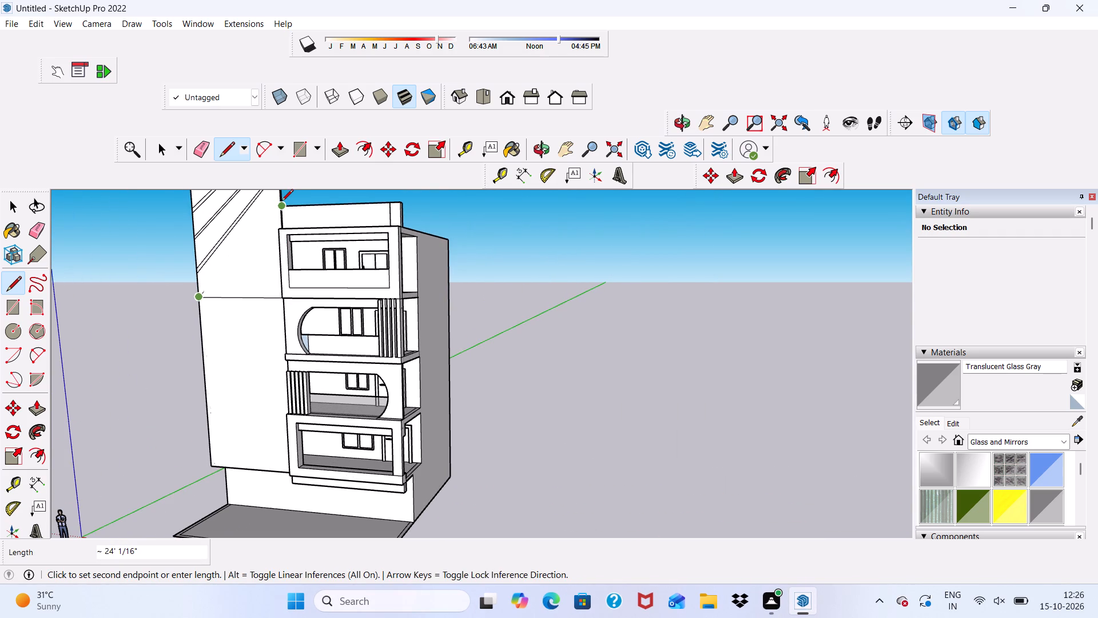
scroll(272, 205, up, 5)
scroll(245, 212, down, 5)
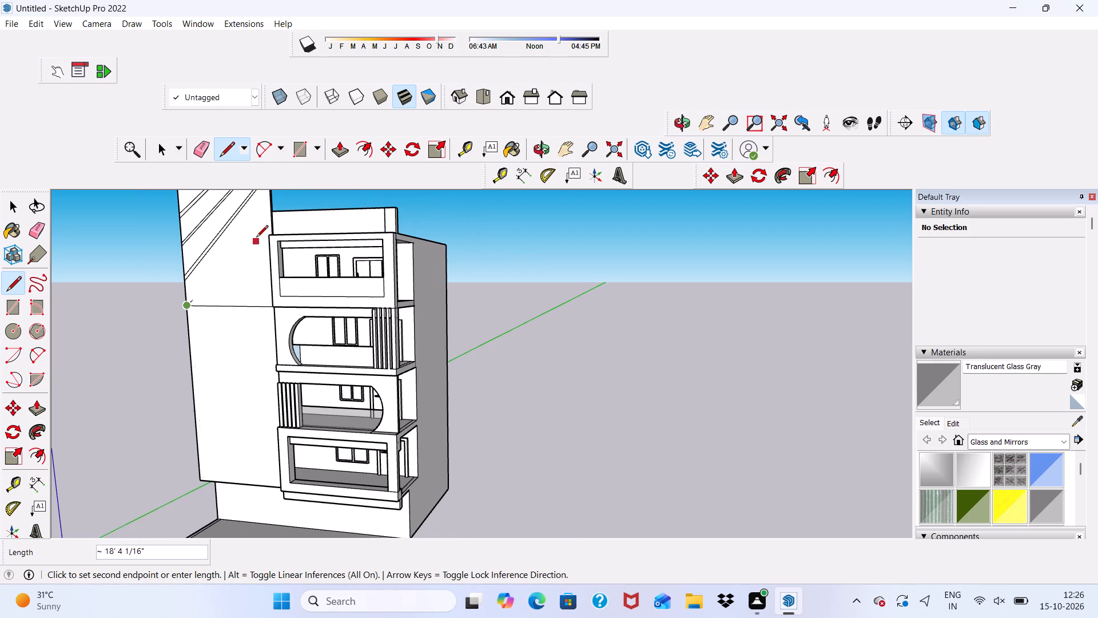
scroll(290, 196, up, 6)
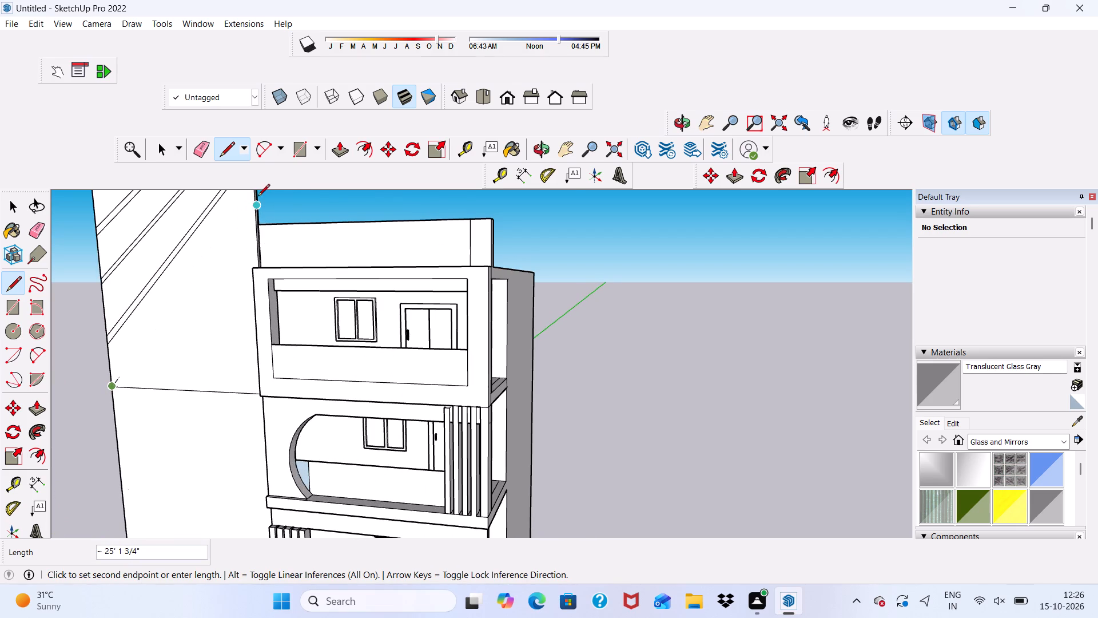
click(256, 195)
scroll(129, 379, up, 2)
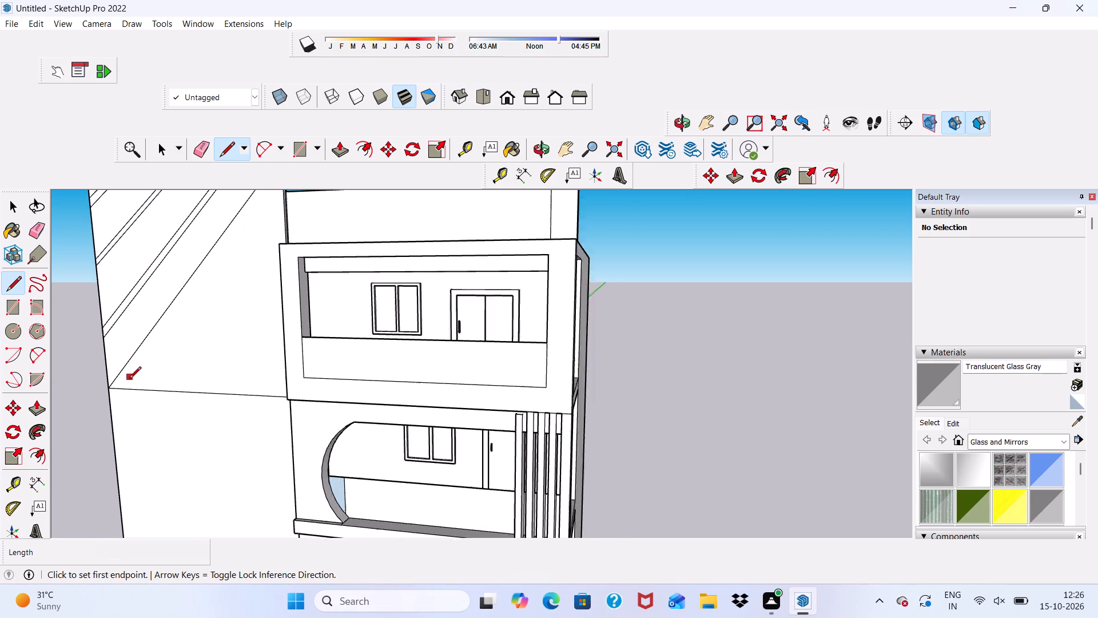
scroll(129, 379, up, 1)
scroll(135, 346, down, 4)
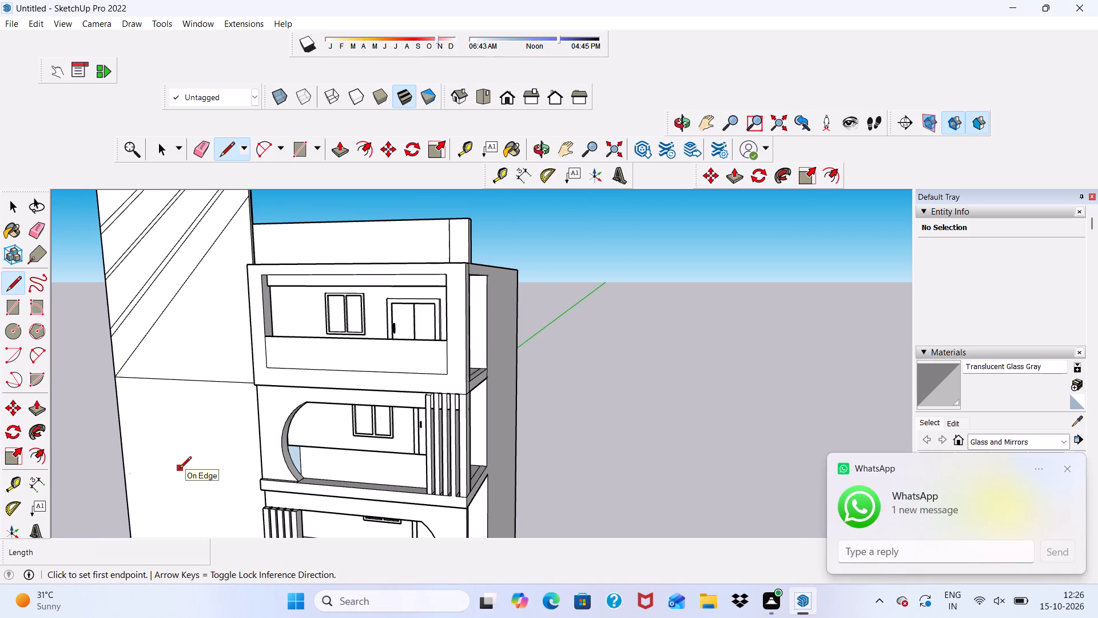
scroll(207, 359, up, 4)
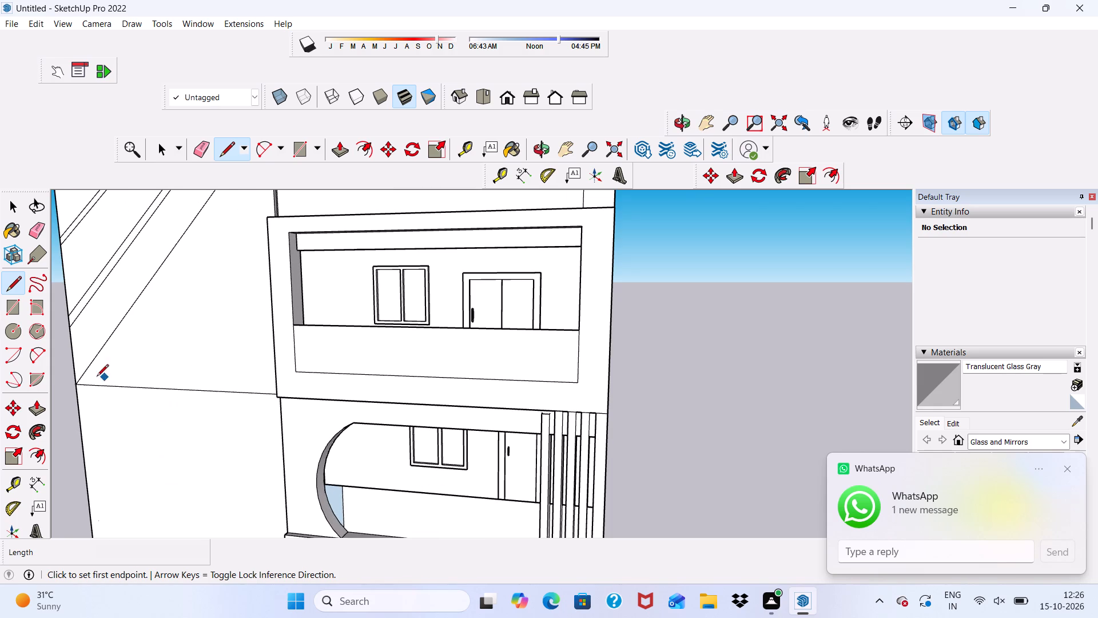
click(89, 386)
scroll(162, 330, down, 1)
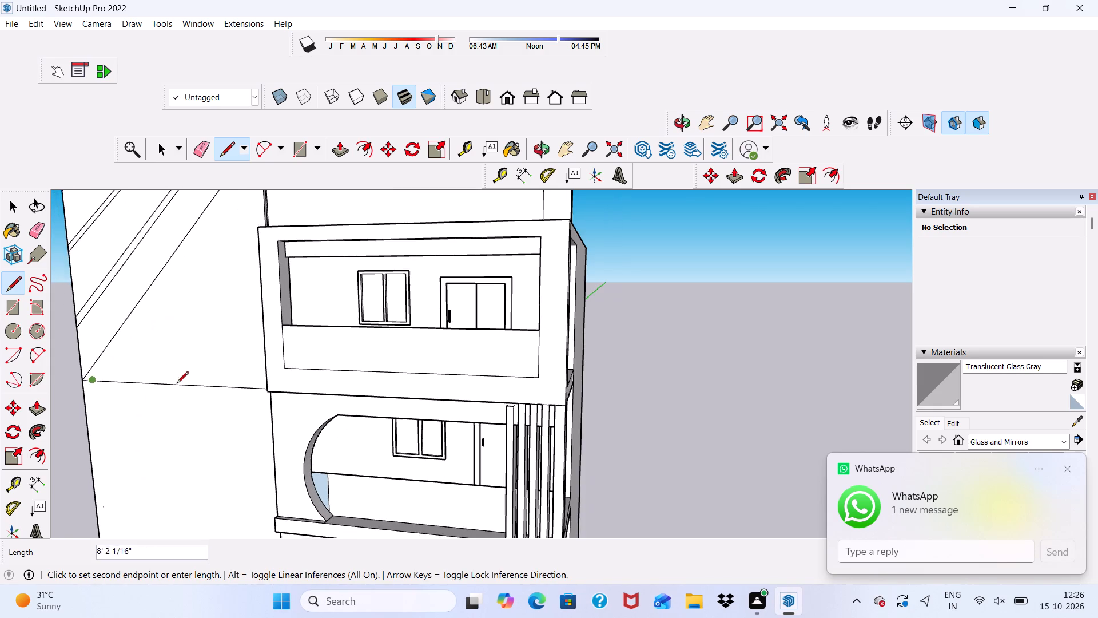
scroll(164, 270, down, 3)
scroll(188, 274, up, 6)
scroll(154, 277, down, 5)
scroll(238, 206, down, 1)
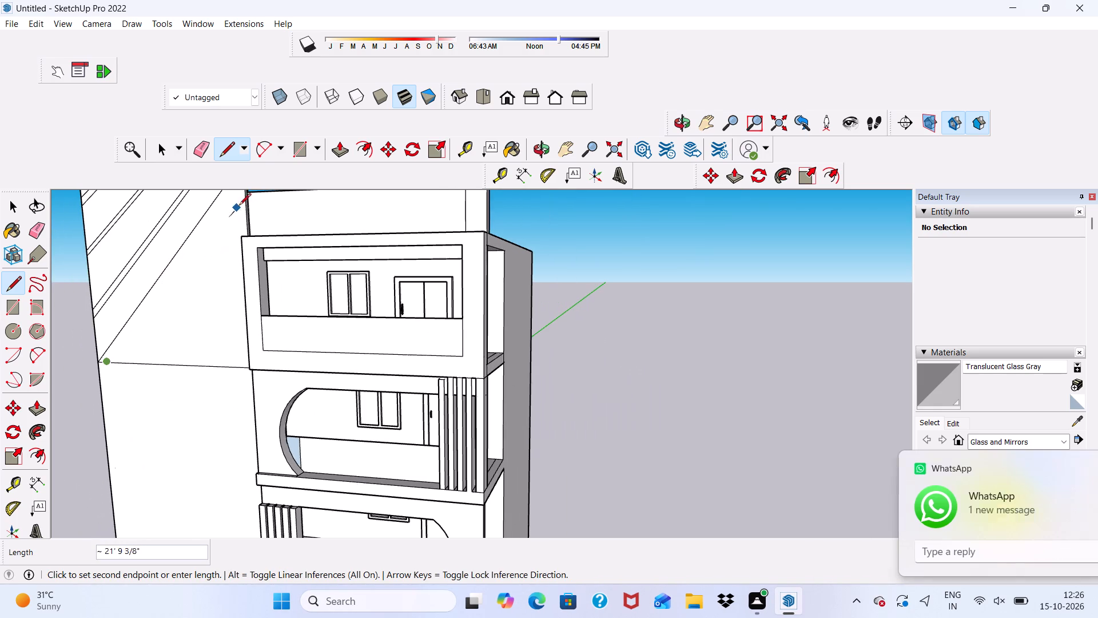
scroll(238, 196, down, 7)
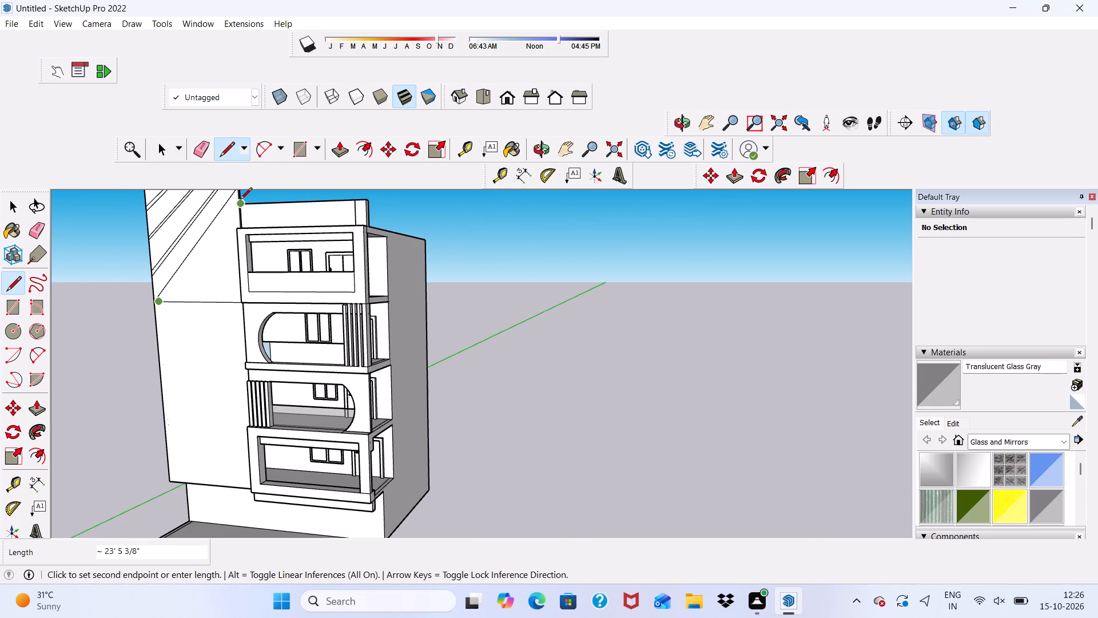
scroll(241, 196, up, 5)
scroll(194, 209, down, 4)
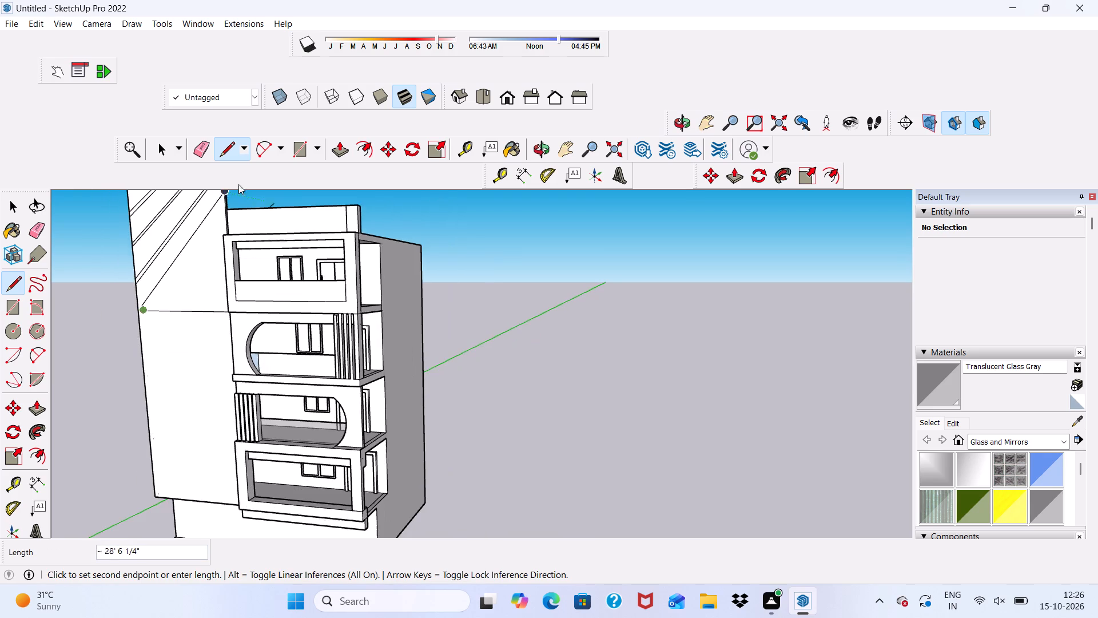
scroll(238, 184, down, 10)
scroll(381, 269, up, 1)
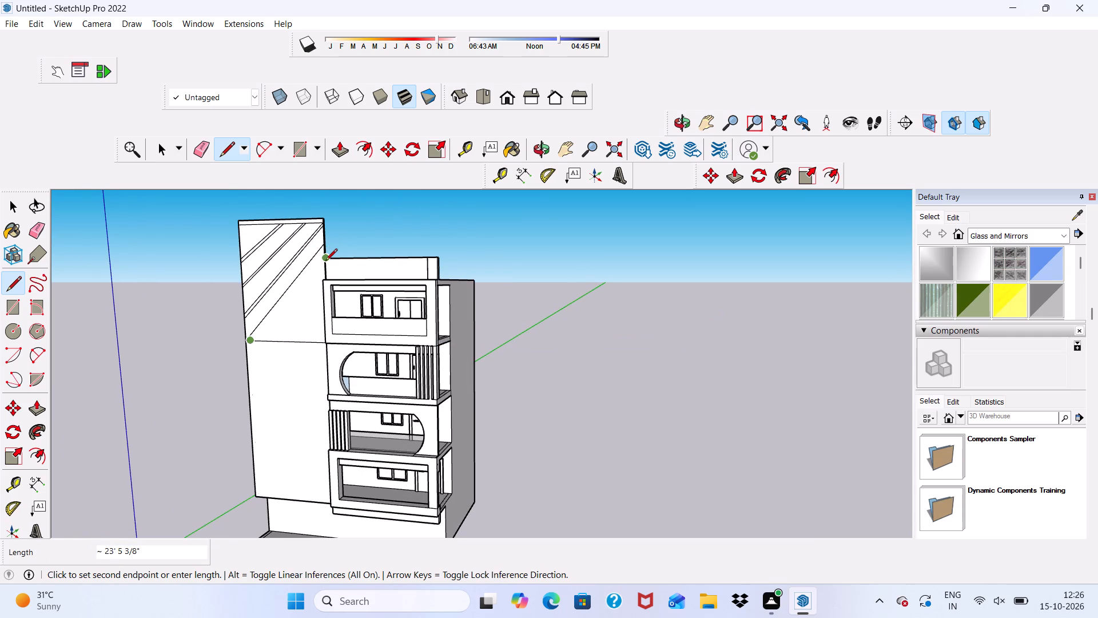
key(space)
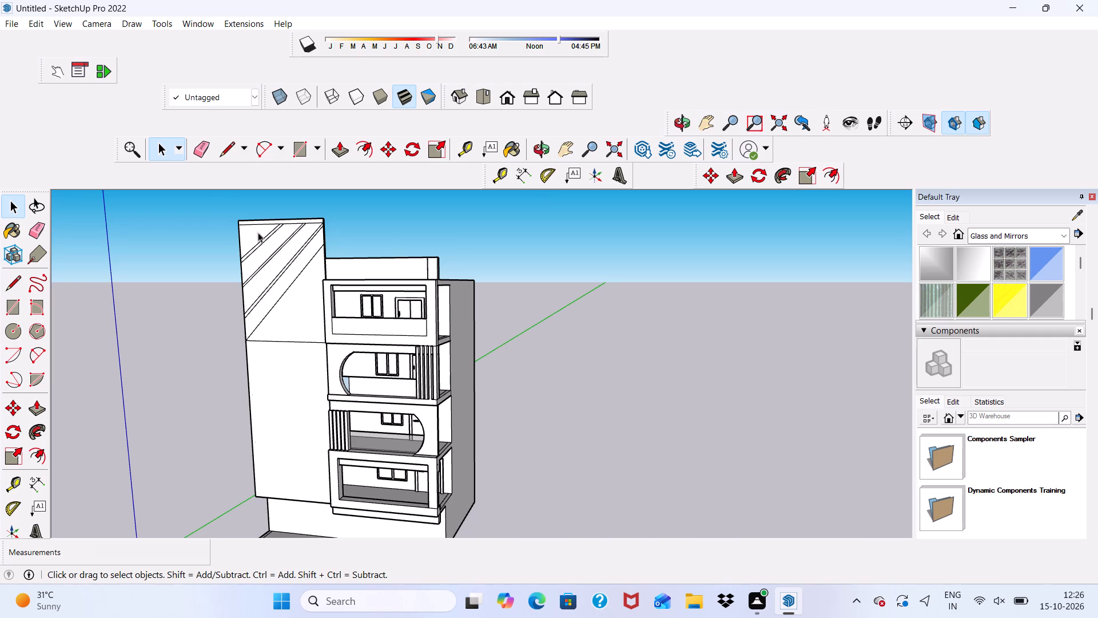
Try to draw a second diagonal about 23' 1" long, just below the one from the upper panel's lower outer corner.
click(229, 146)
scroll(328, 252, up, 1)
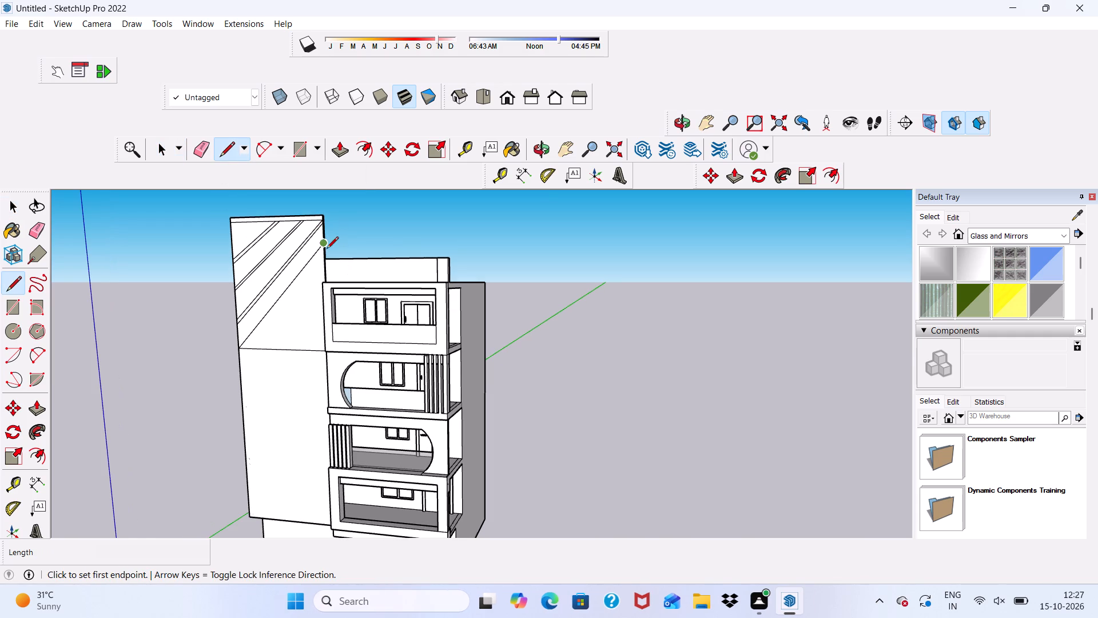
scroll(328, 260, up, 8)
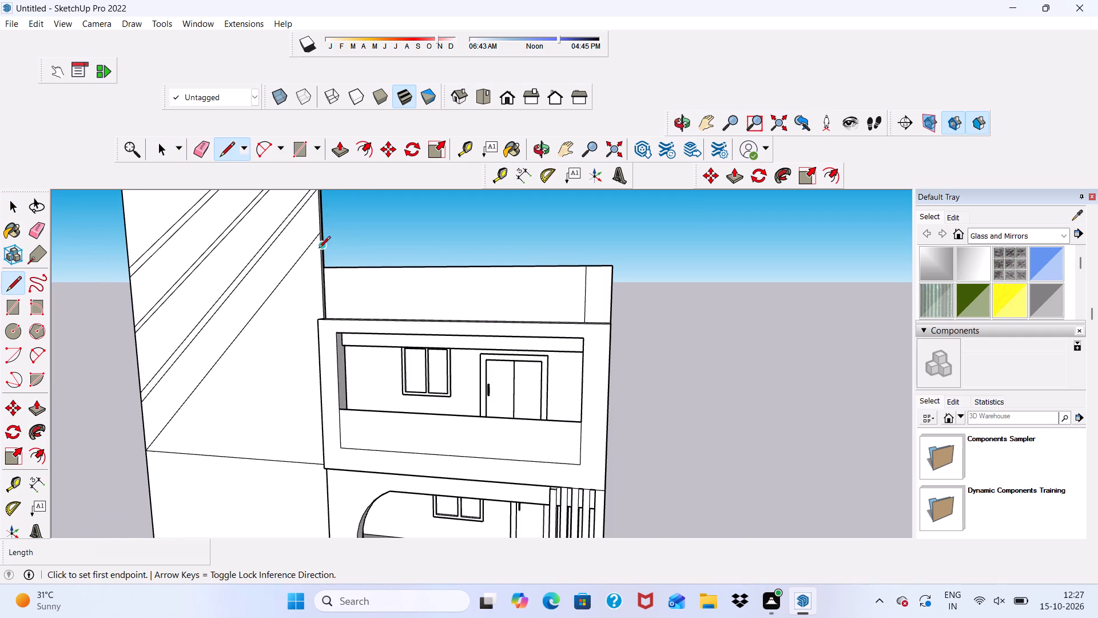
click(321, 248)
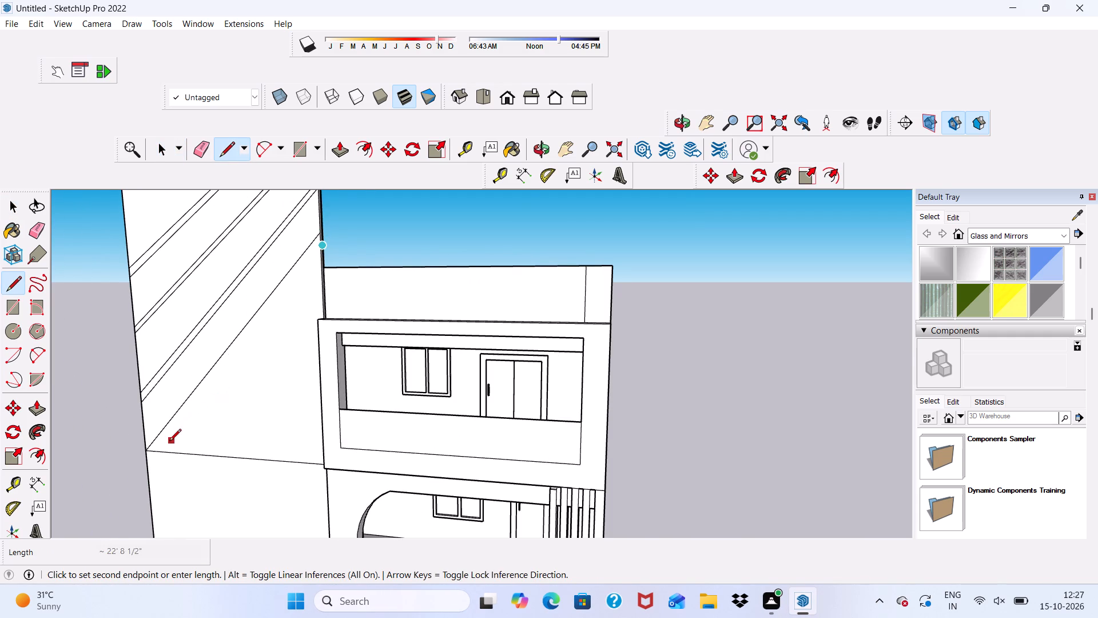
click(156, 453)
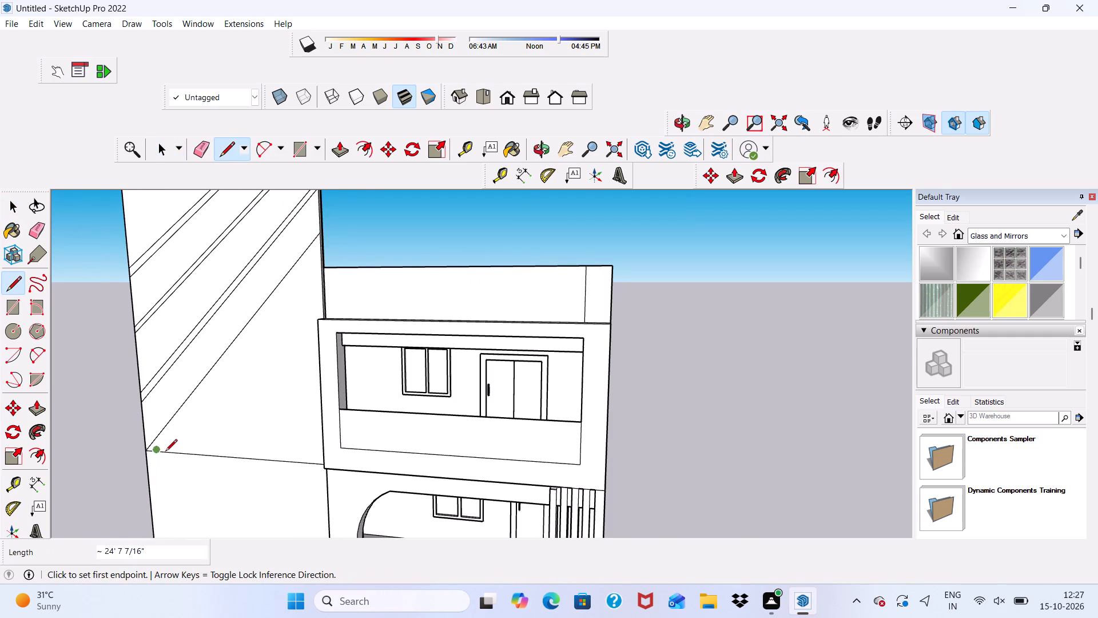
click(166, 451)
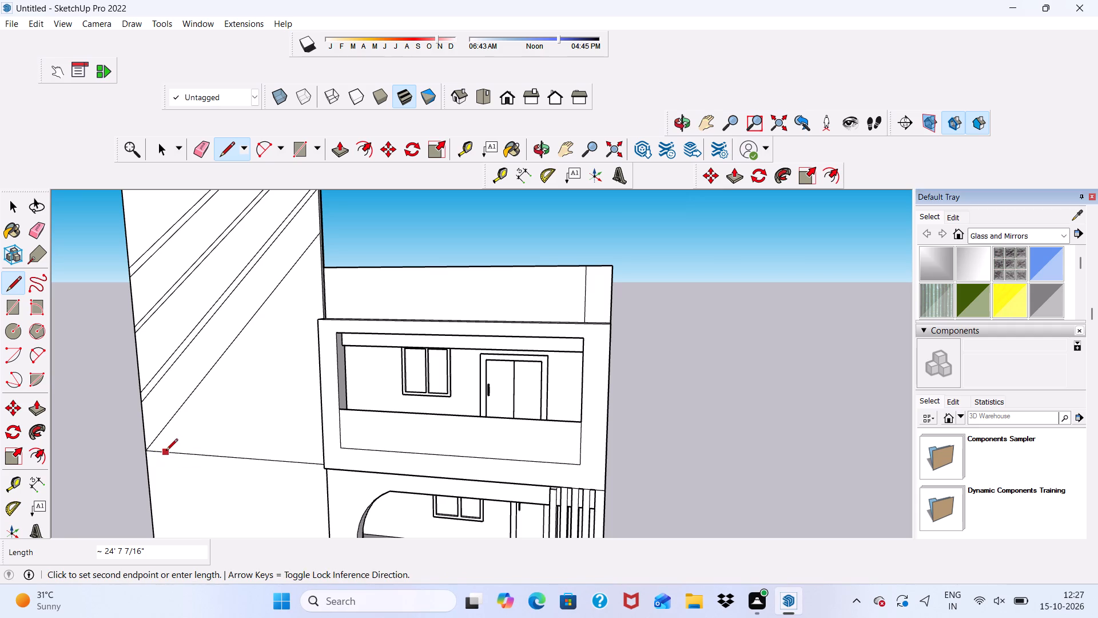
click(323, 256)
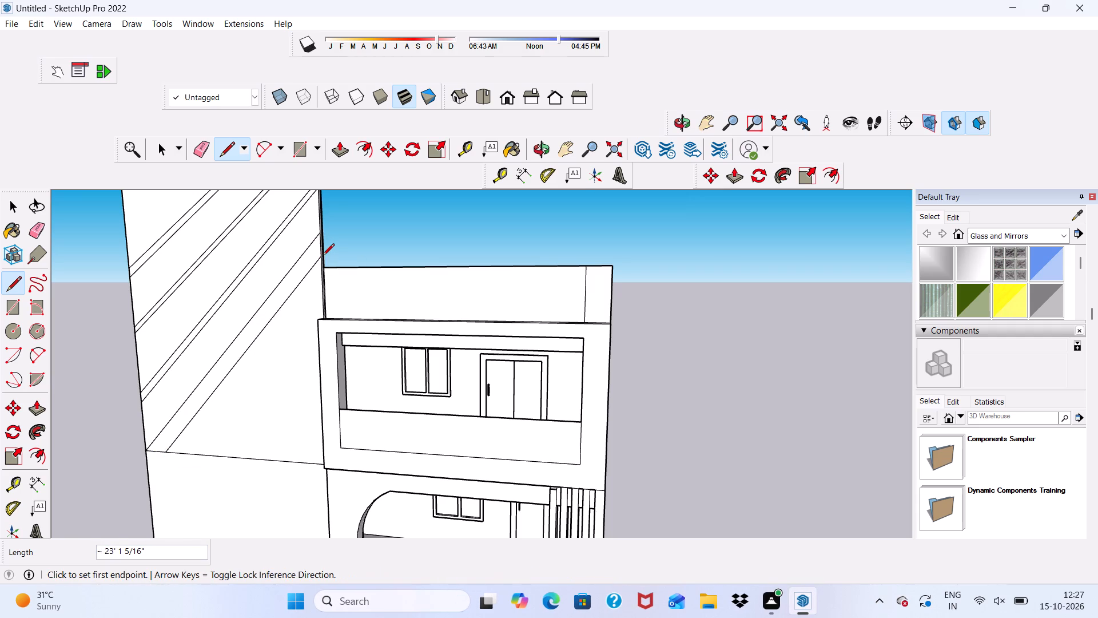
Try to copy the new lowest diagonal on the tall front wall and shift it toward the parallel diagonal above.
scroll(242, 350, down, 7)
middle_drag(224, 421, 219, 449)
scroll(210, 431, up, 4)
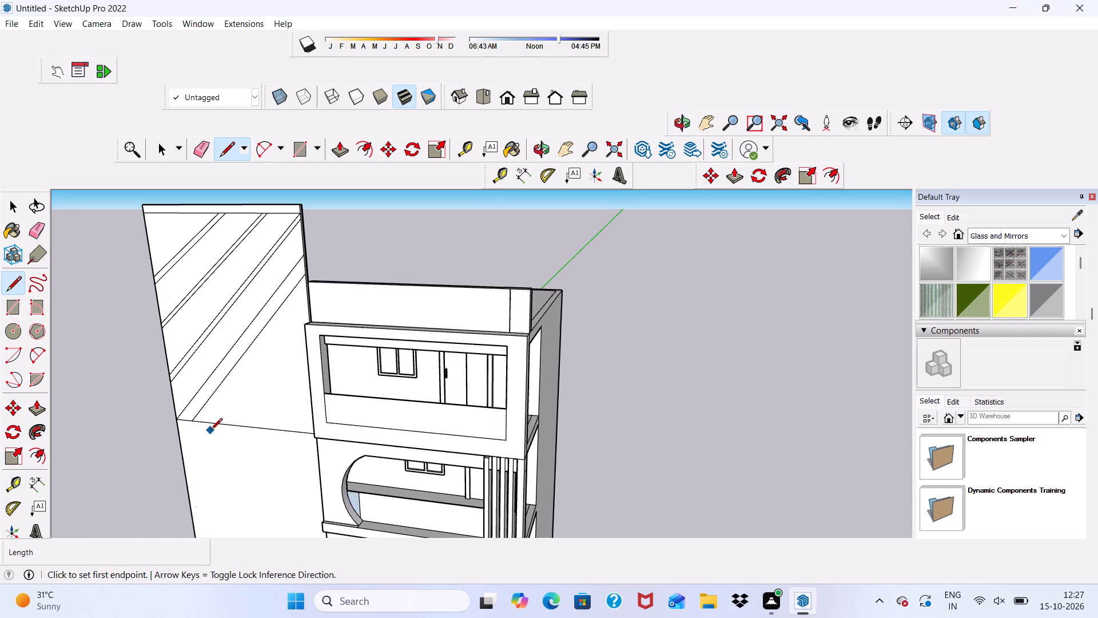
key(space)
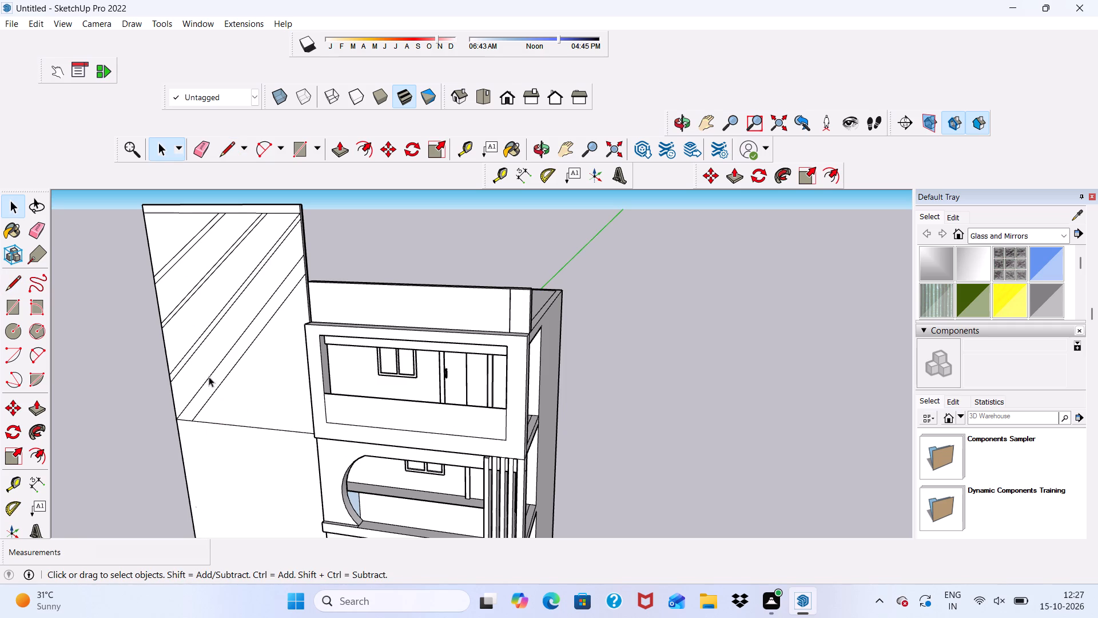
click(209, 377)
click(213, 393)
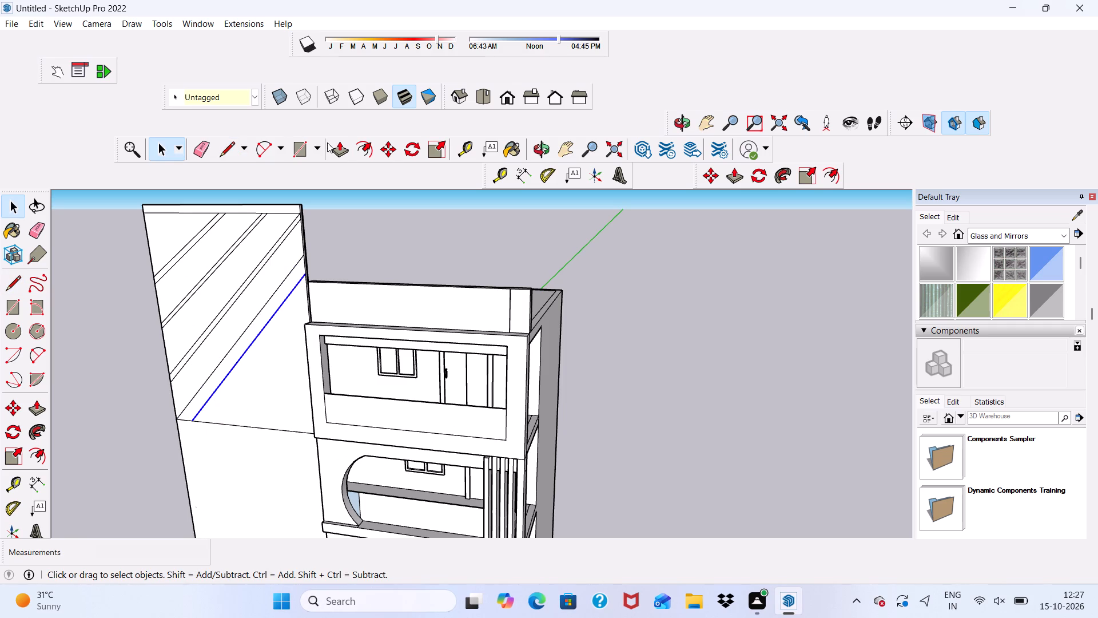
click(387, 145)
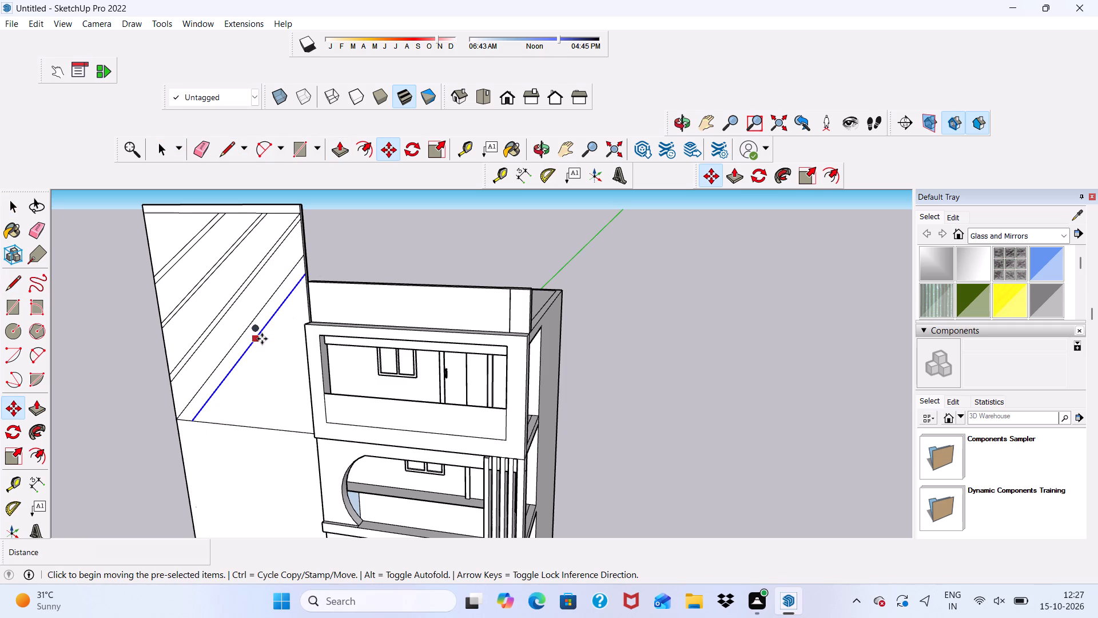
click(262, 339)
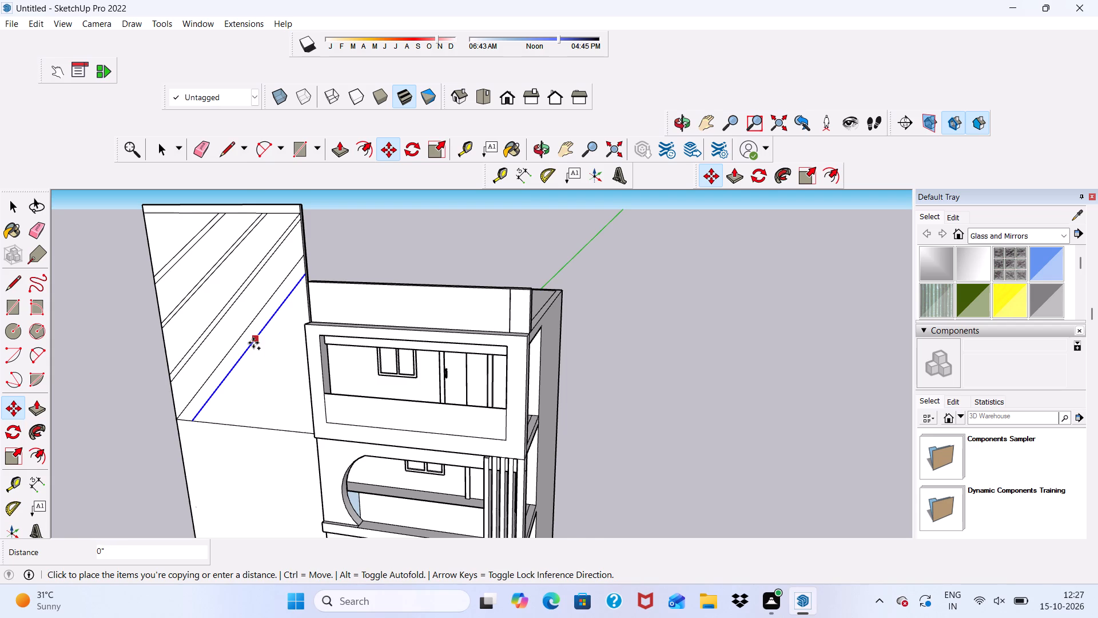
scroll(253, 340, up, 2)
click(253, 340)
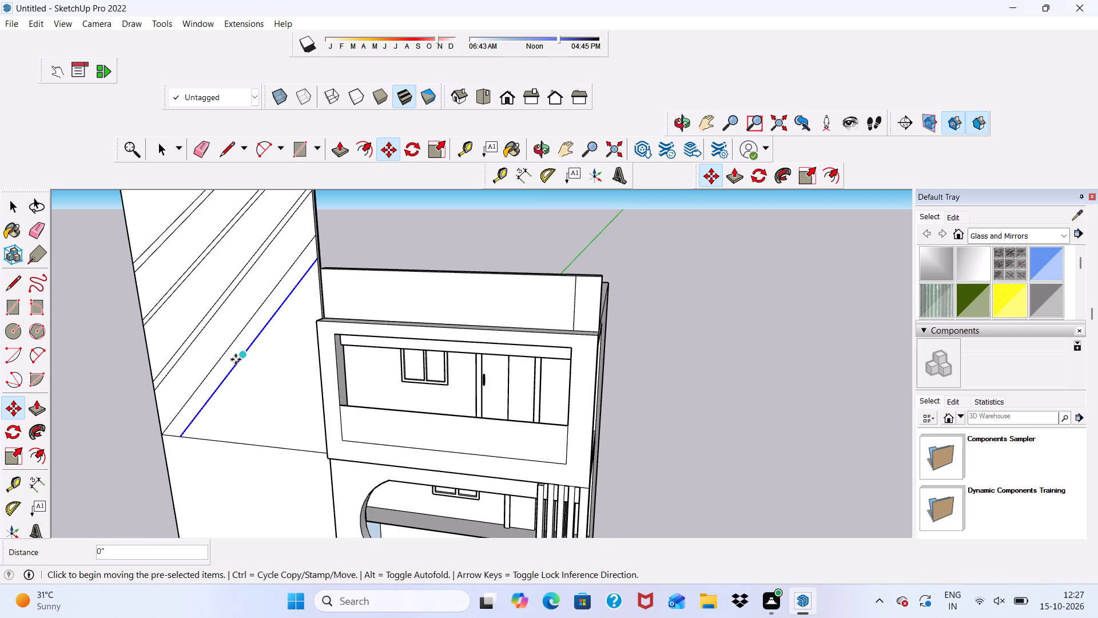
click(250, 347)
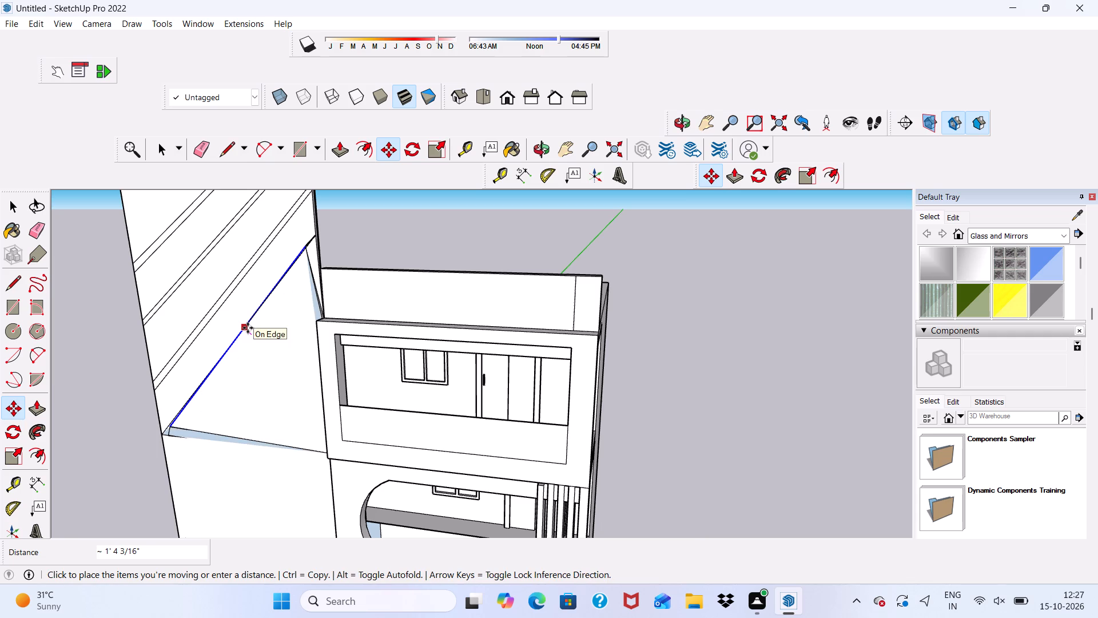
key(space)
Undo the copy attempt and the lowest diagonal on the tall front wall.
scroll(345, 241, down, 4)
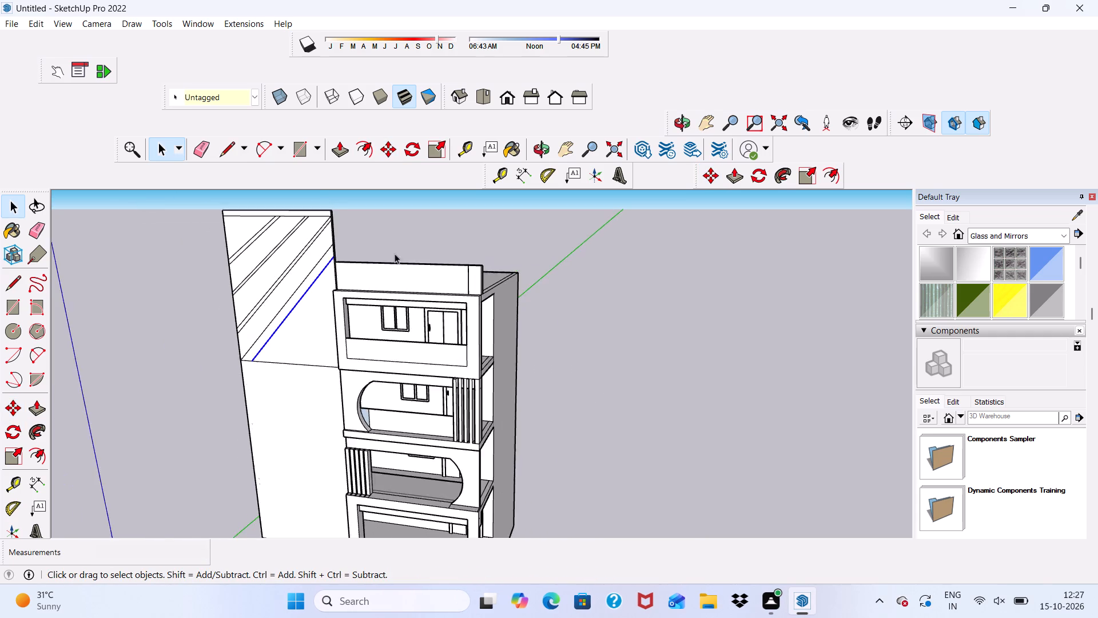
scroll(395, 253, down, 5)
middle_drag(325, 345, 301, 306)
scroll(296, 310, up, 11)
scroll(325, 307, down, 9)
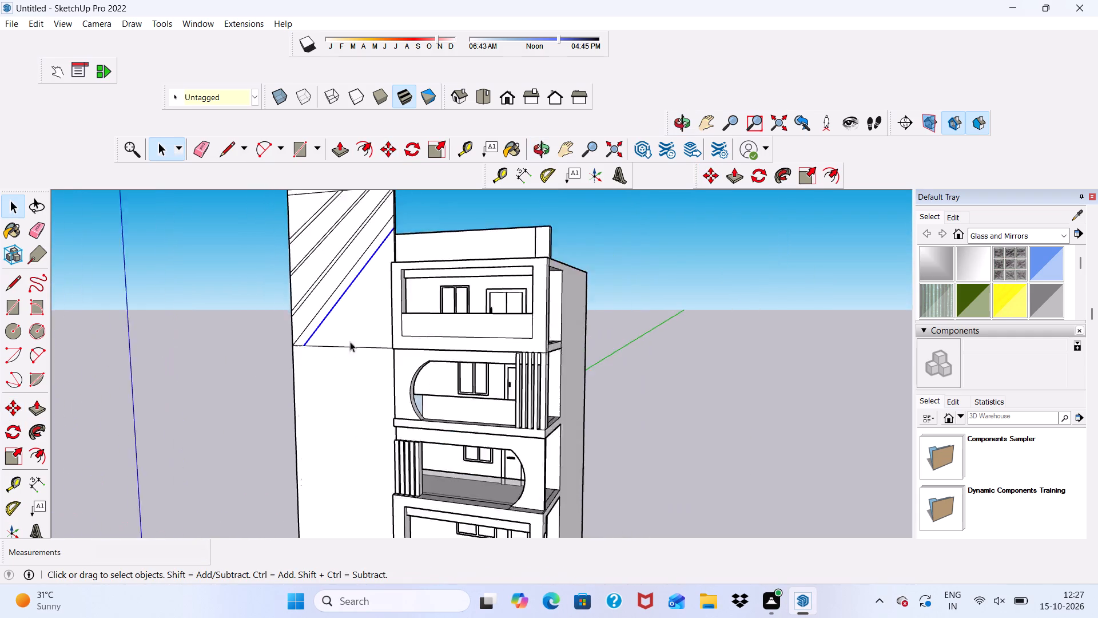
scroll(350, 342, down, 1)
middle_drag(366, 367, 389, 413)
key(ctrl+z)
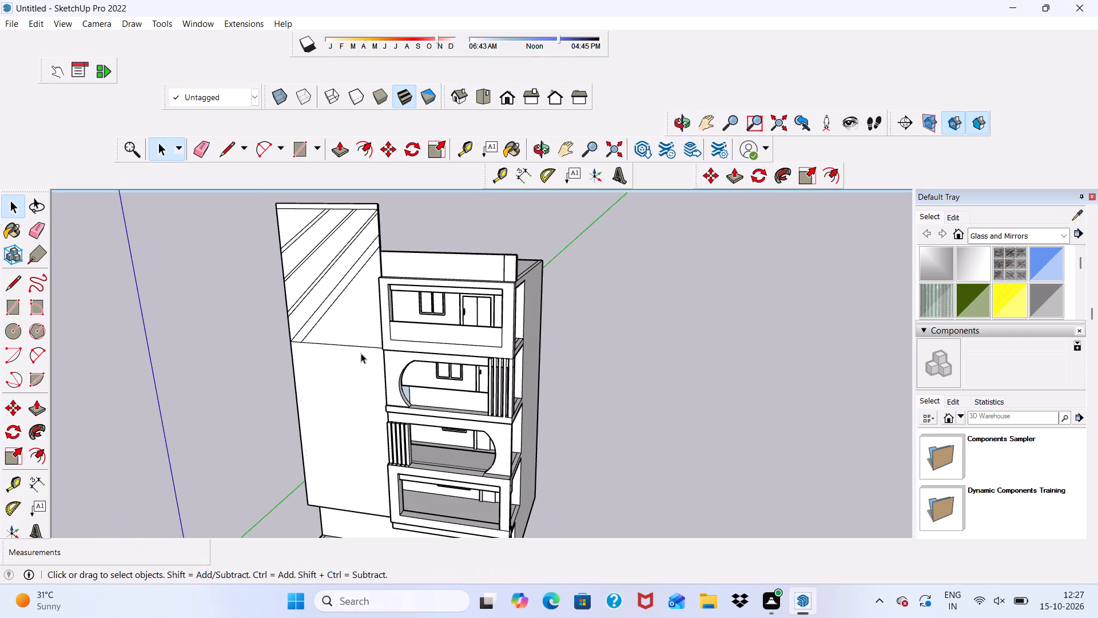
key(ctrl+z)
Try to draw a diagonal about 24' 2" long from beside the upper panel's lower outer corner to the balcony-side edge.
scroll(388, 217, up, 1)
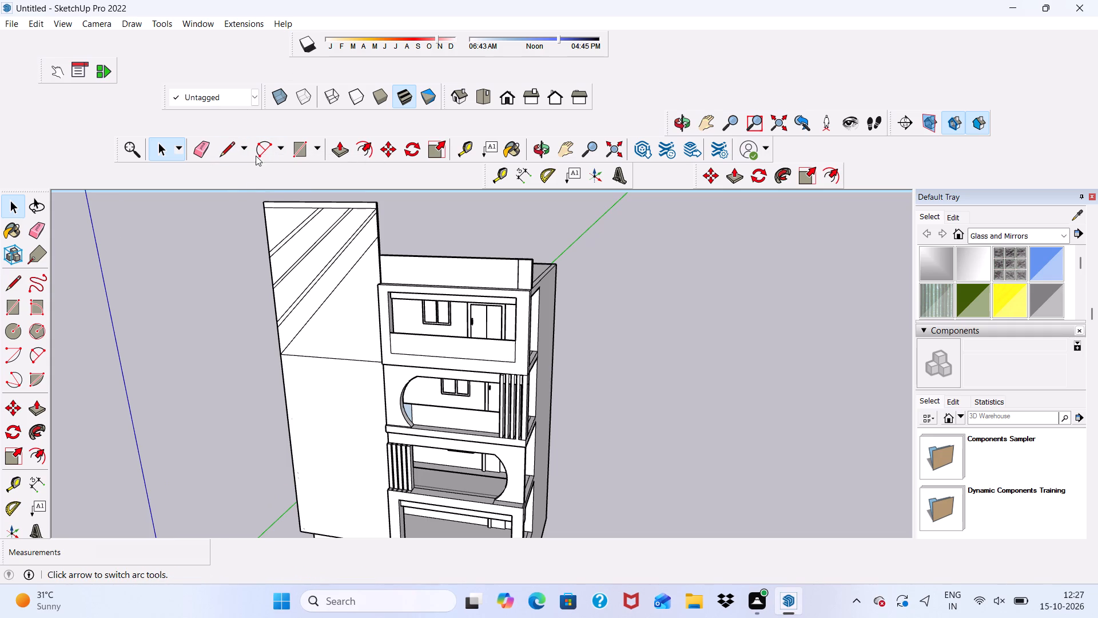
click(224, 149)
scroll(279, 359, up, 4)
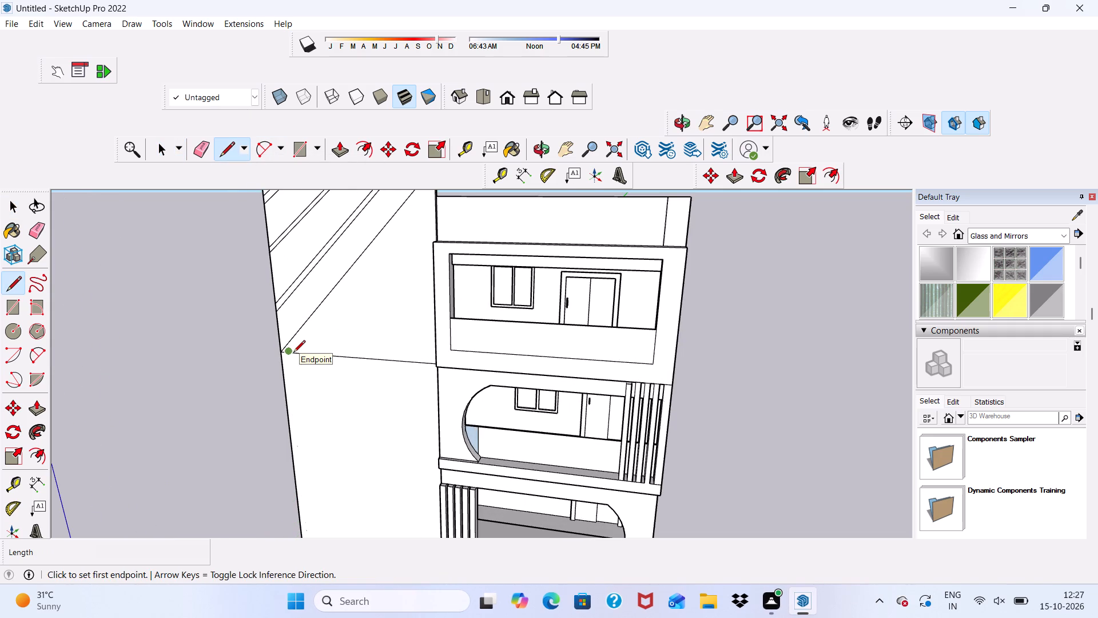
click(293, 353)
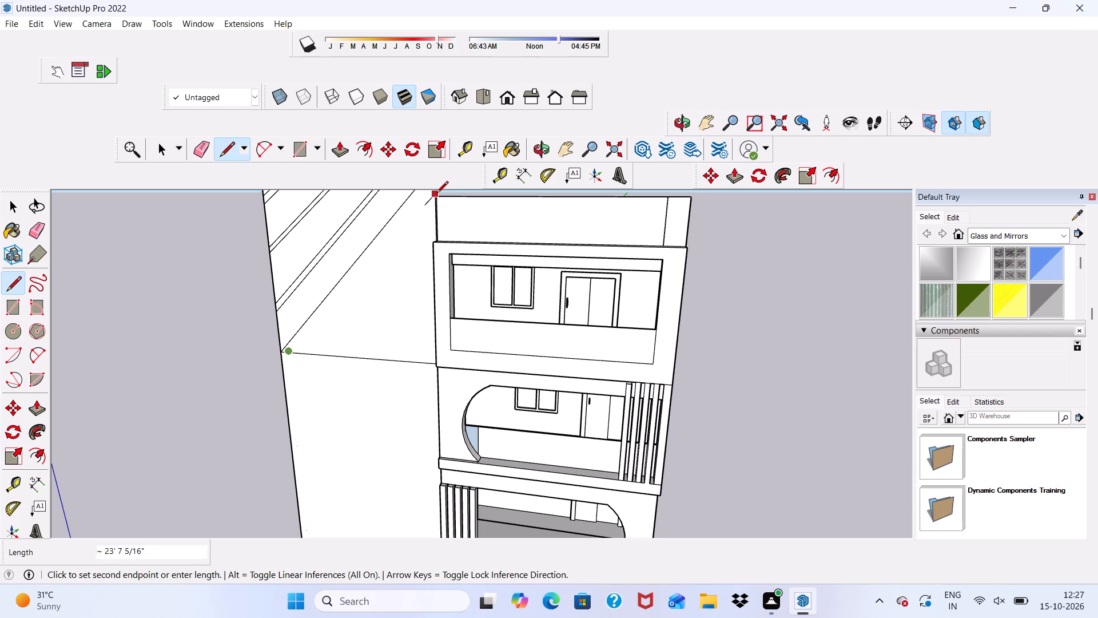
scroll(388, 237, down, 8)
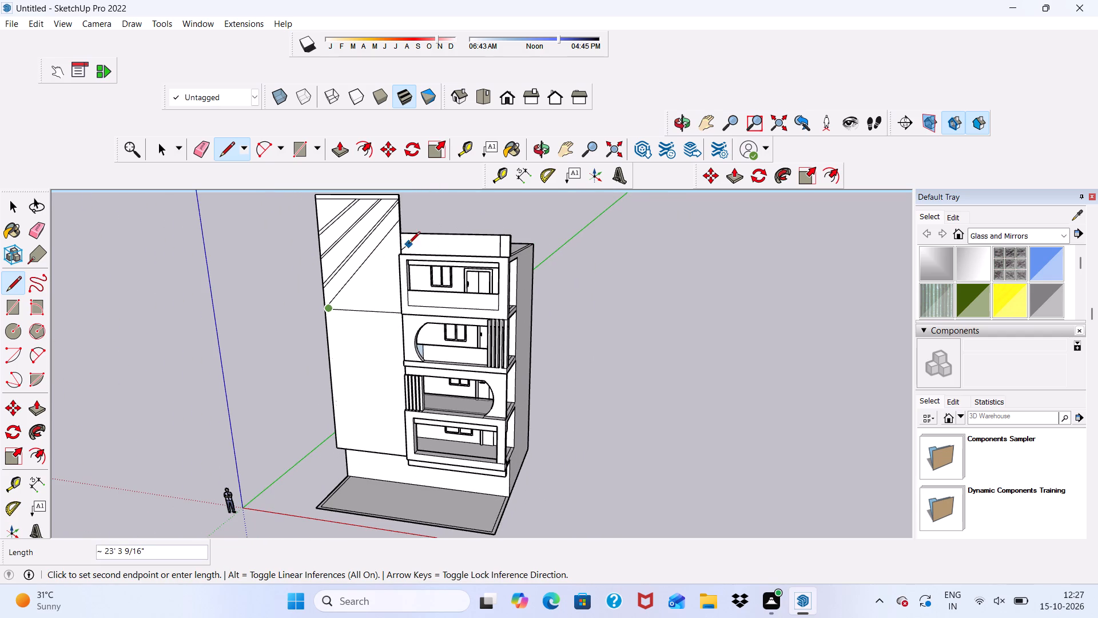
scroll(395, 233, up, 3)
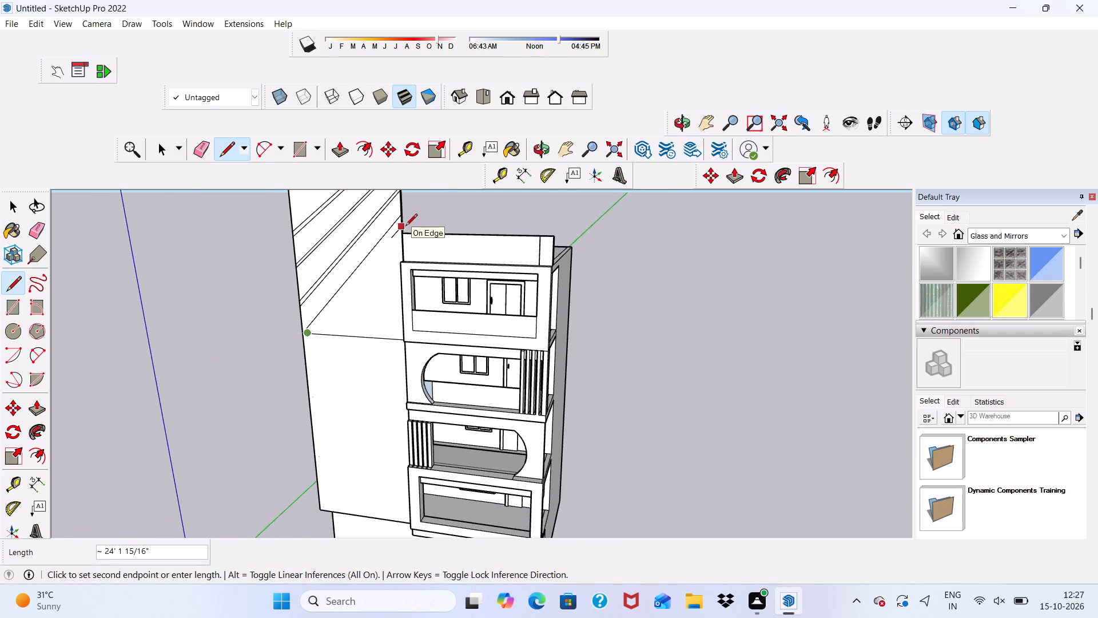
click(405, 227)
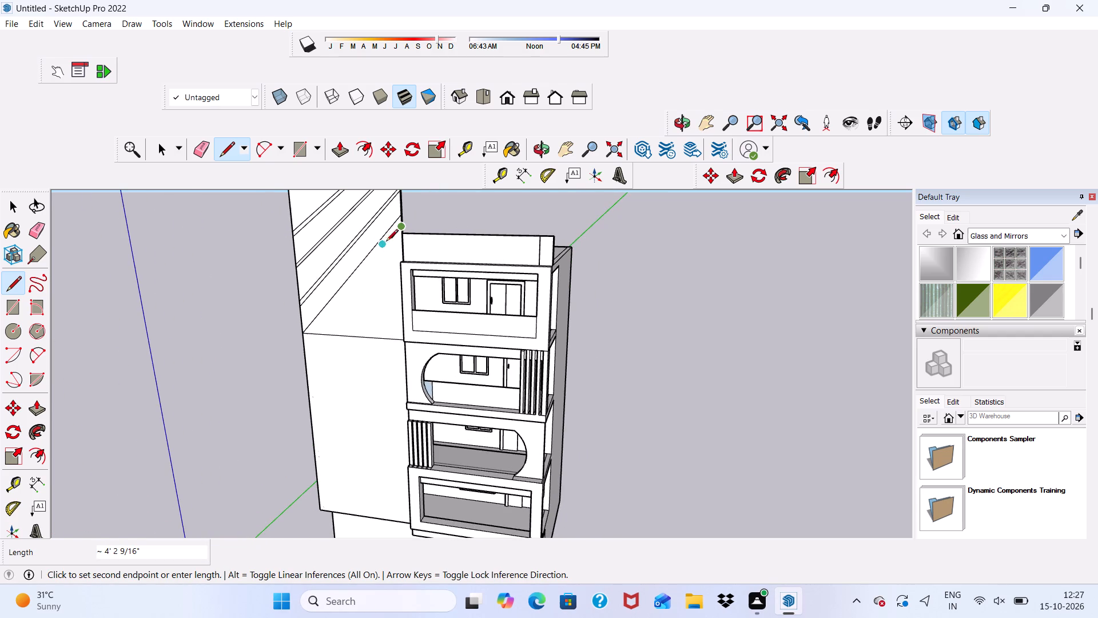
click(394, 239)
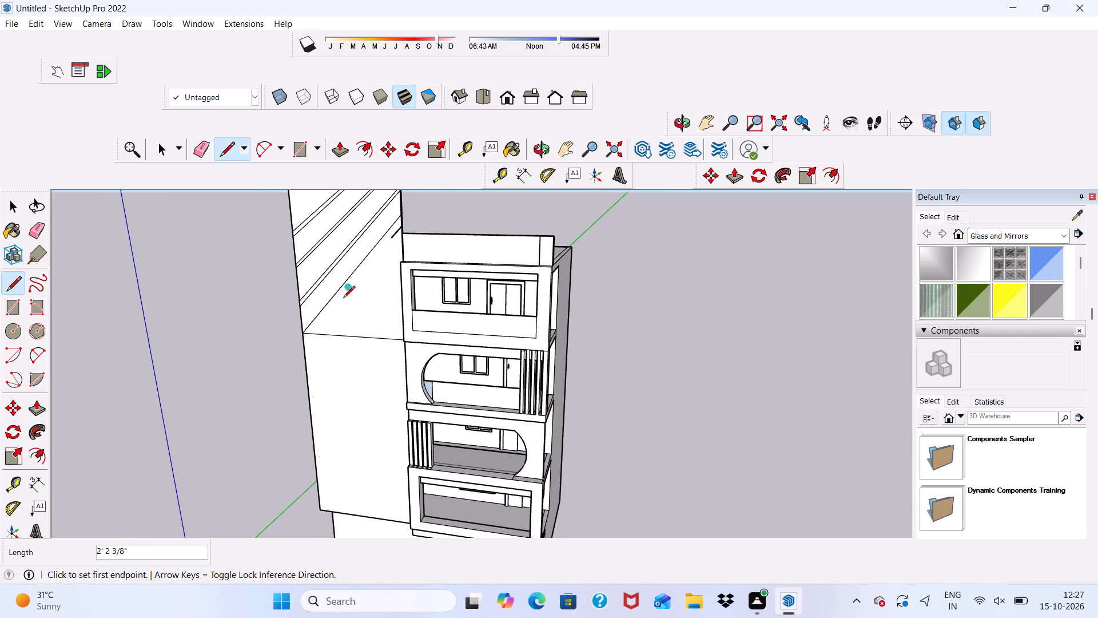
Undo the latest line attempts and the remaining diagonal from the upper panel's lower outer corner, back to three slanted bands.
key(ctrl+z)
drag(327, 356, 349, 351)
key(ctrl+z)
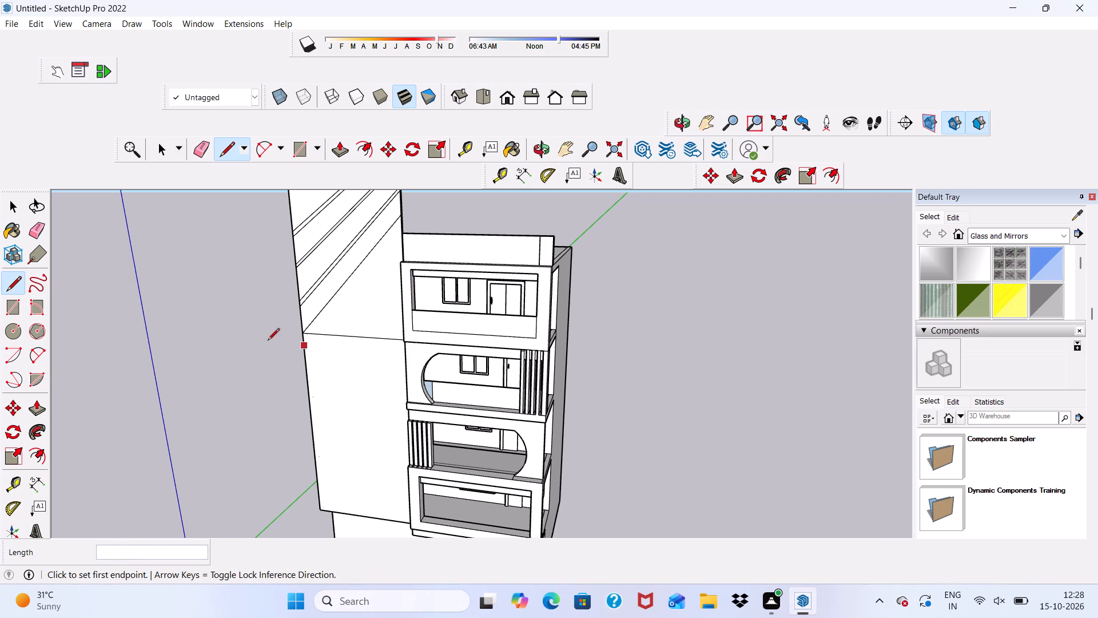
key(ctrl+z)
key(ctrl+z)
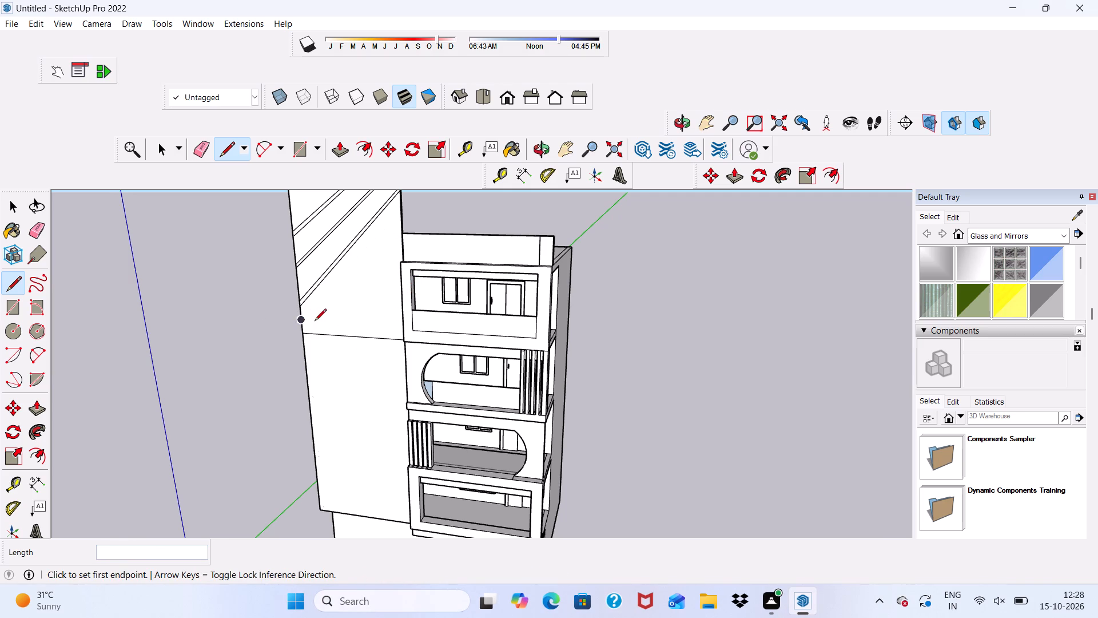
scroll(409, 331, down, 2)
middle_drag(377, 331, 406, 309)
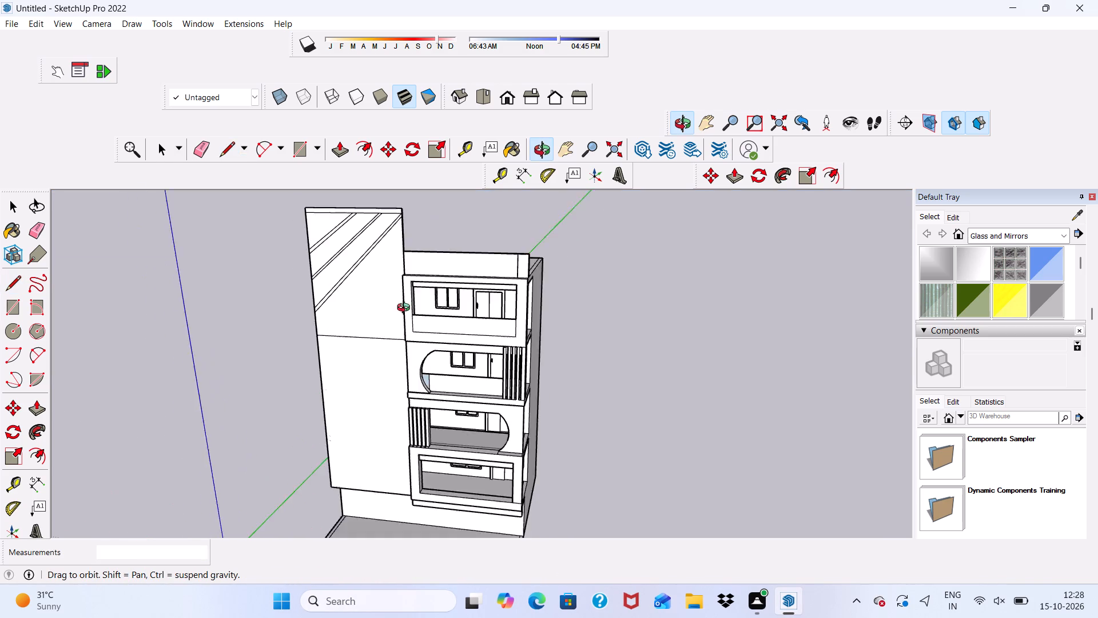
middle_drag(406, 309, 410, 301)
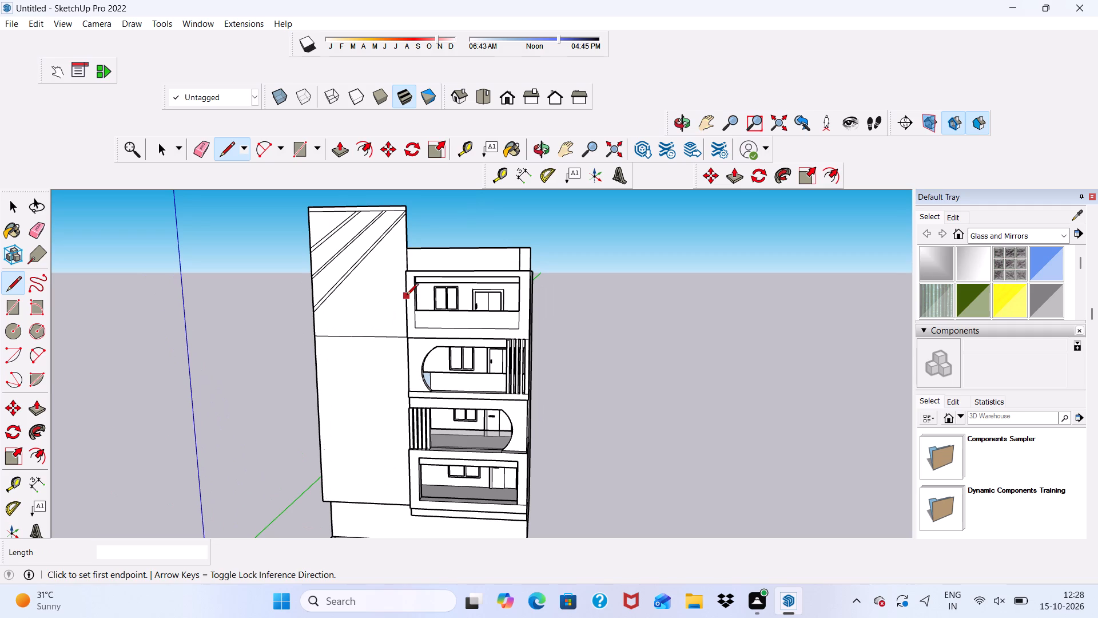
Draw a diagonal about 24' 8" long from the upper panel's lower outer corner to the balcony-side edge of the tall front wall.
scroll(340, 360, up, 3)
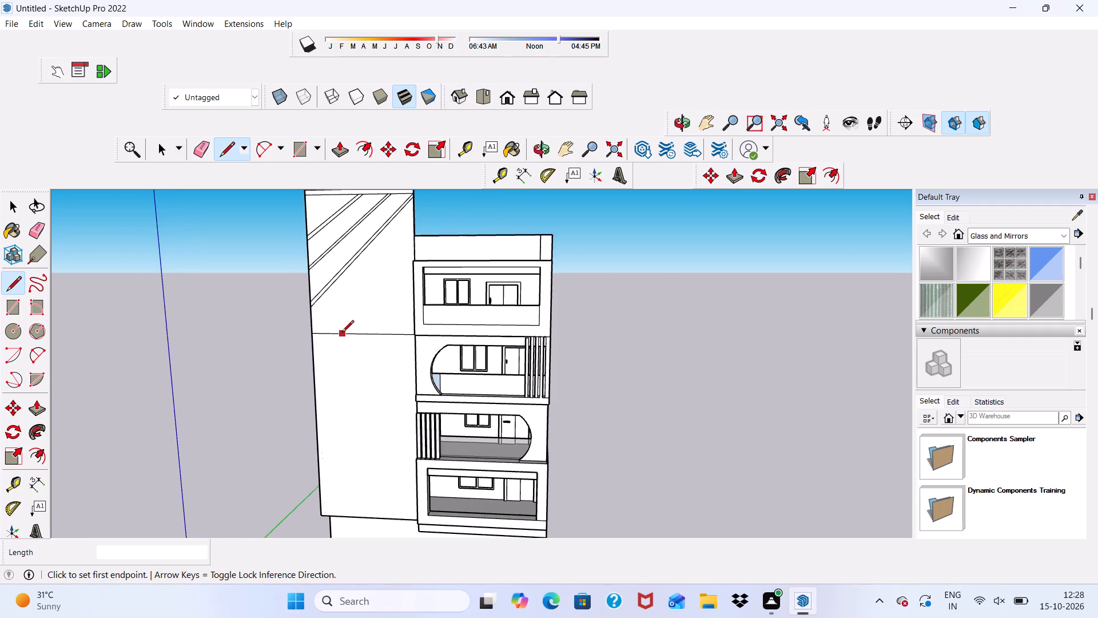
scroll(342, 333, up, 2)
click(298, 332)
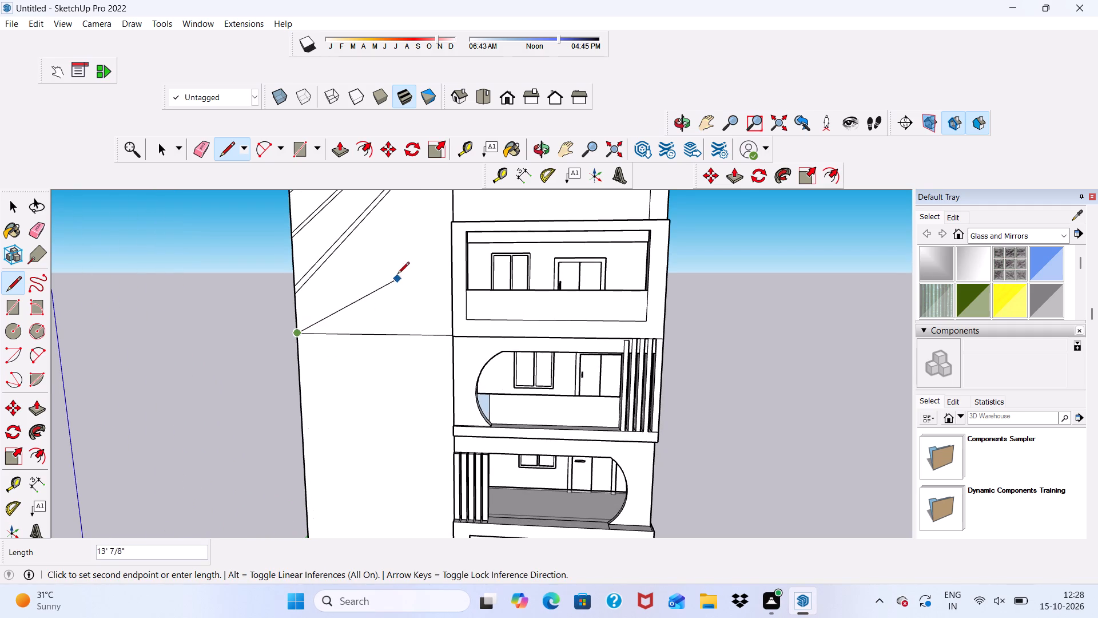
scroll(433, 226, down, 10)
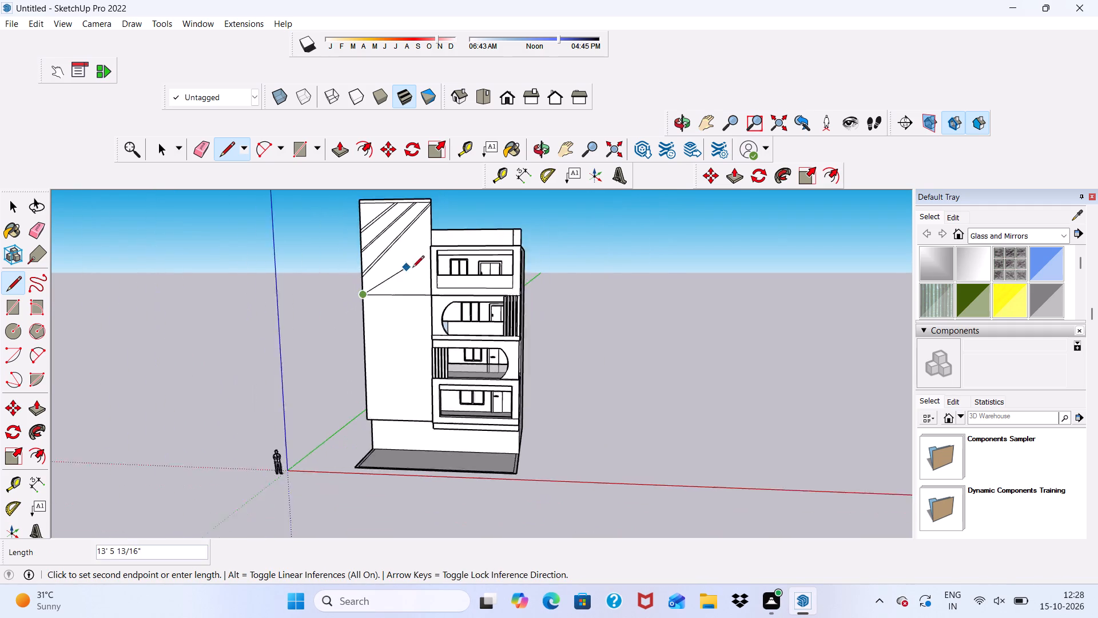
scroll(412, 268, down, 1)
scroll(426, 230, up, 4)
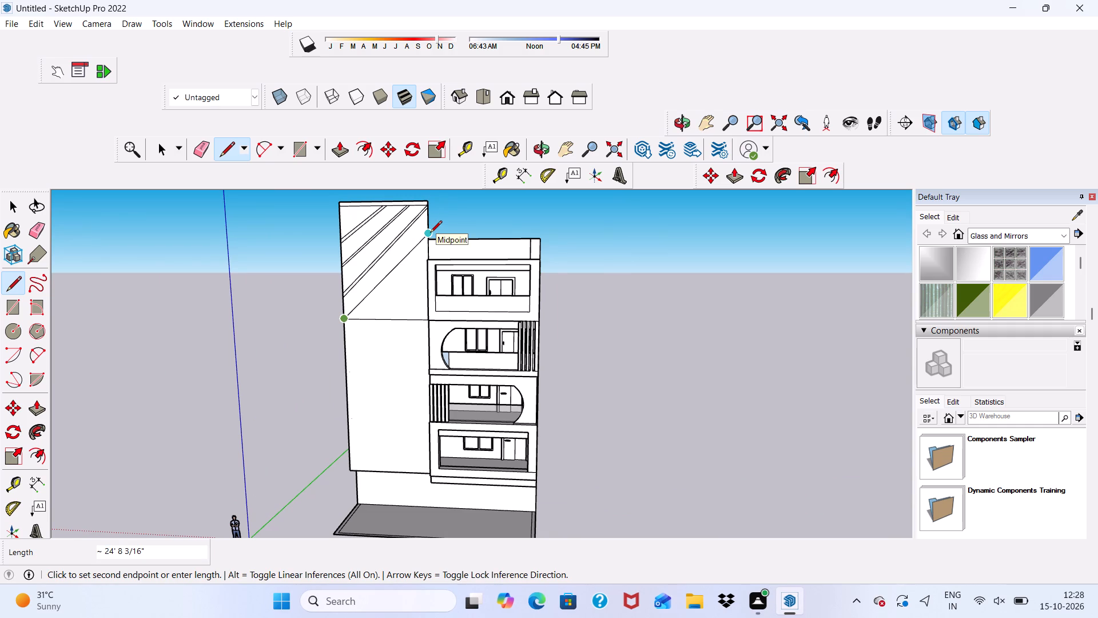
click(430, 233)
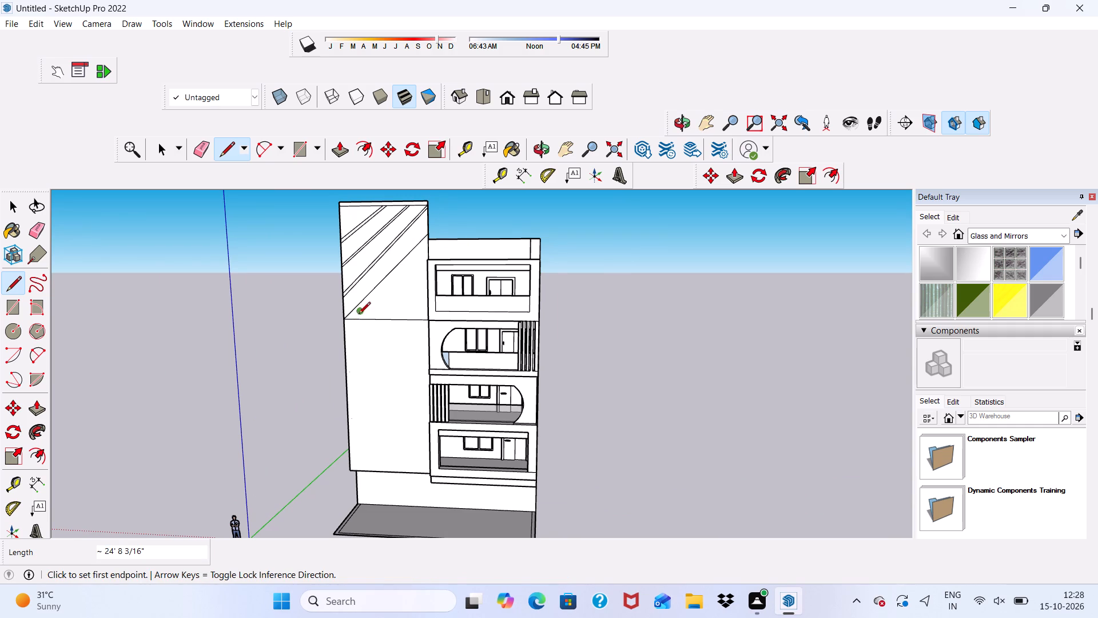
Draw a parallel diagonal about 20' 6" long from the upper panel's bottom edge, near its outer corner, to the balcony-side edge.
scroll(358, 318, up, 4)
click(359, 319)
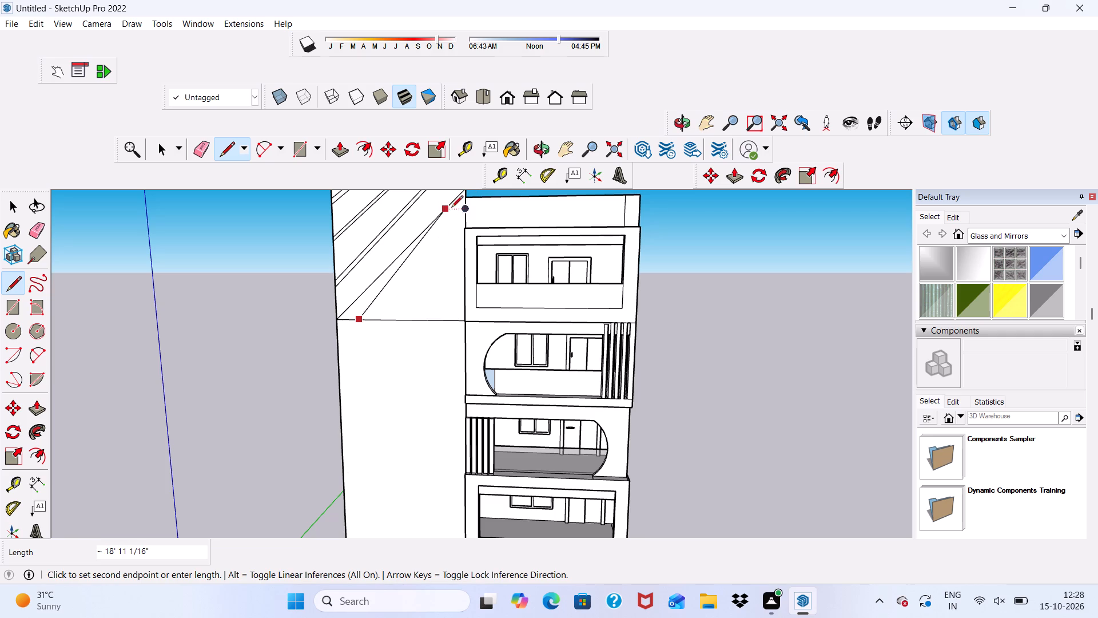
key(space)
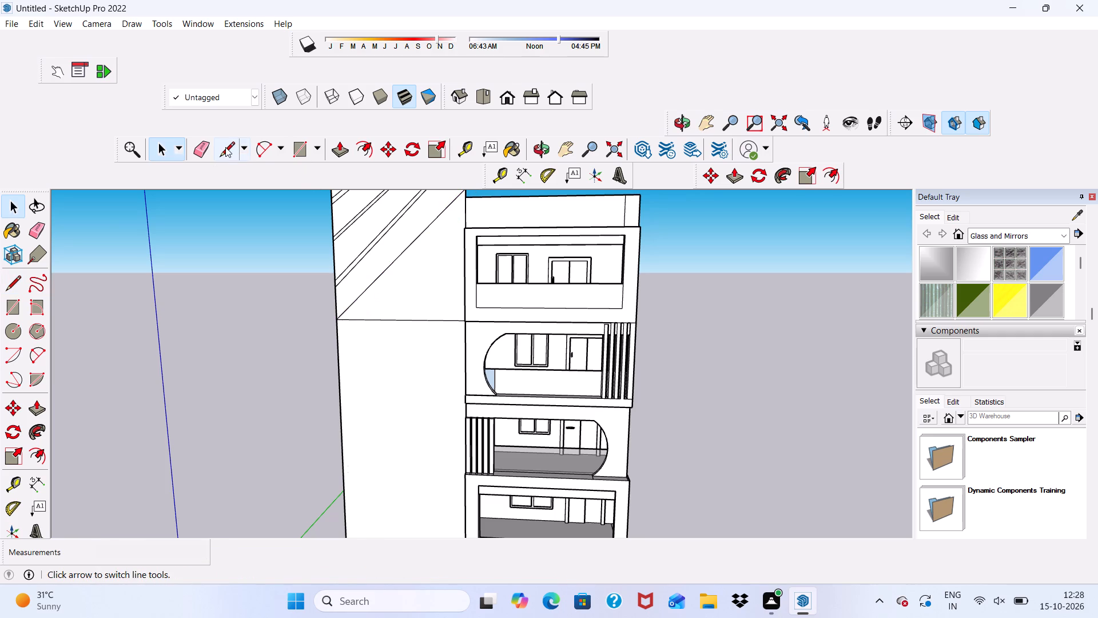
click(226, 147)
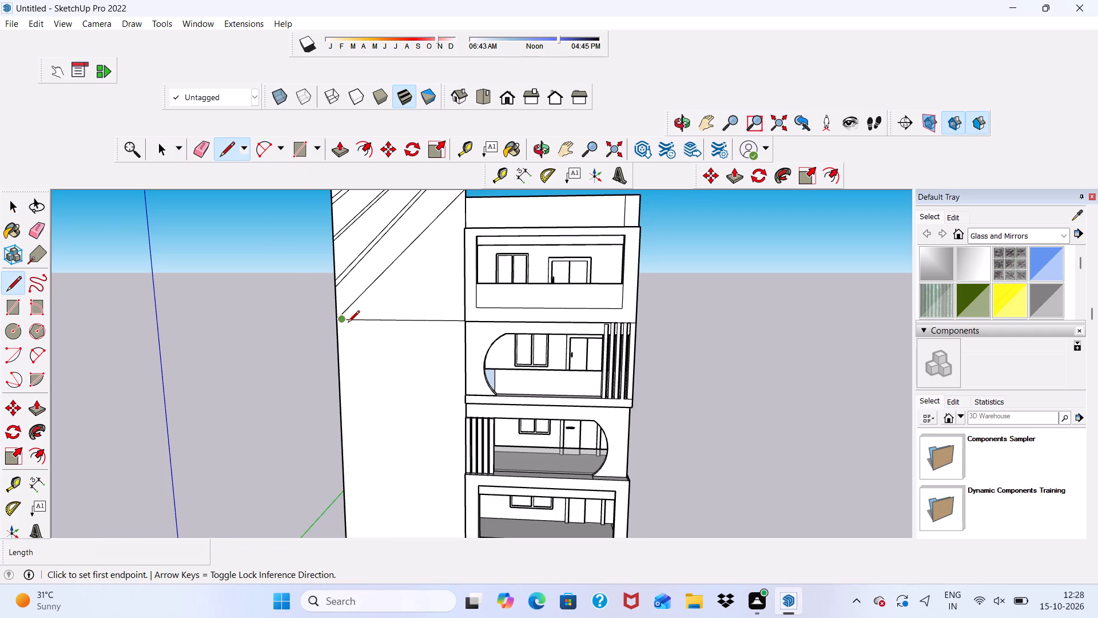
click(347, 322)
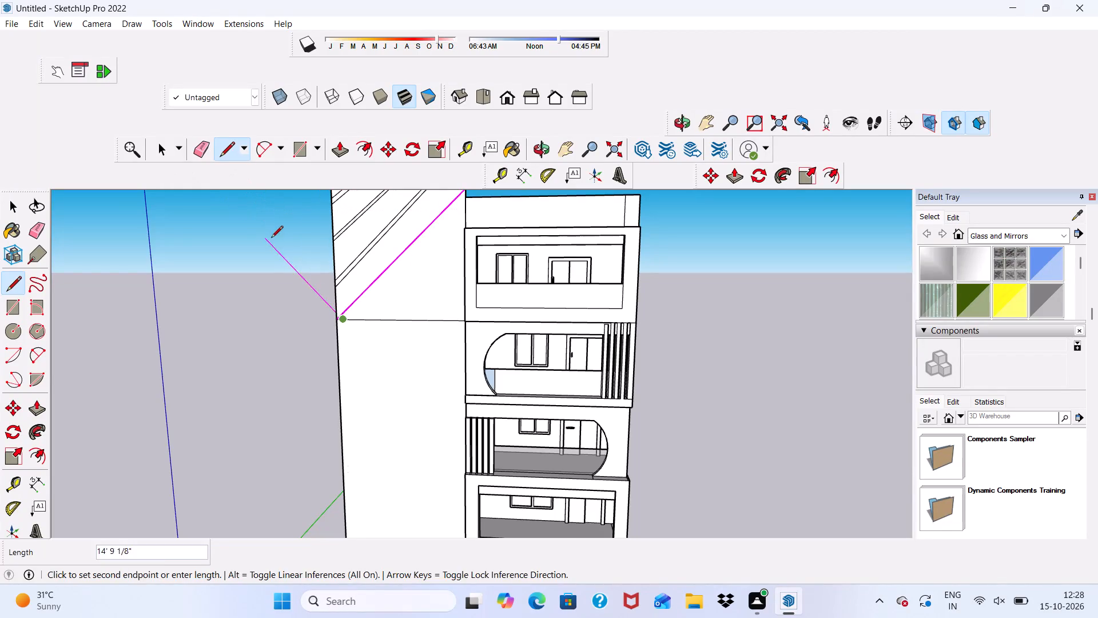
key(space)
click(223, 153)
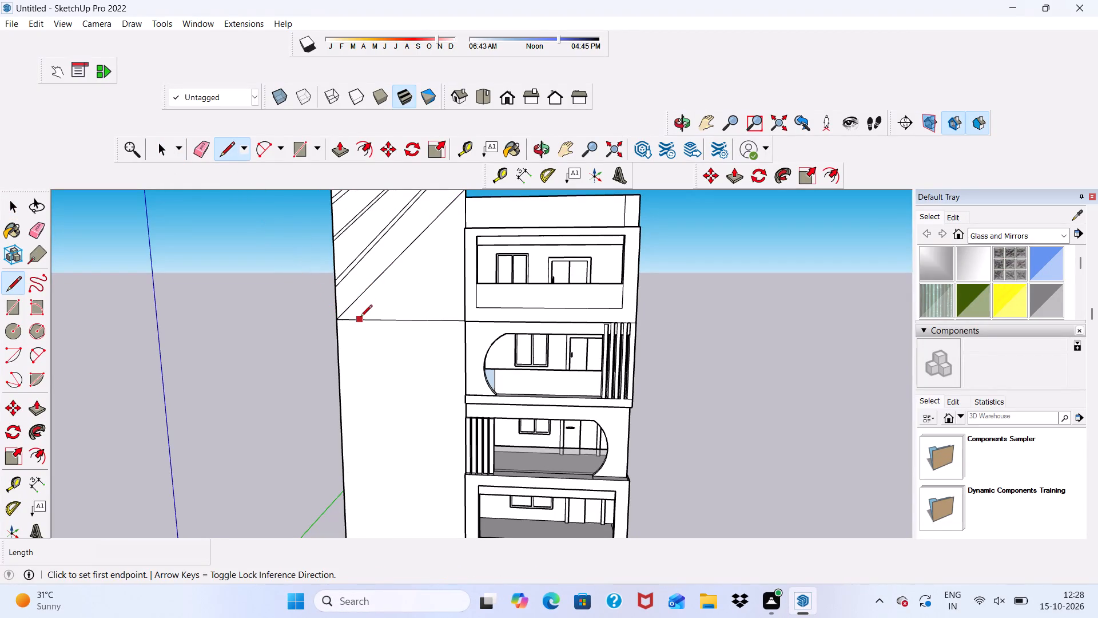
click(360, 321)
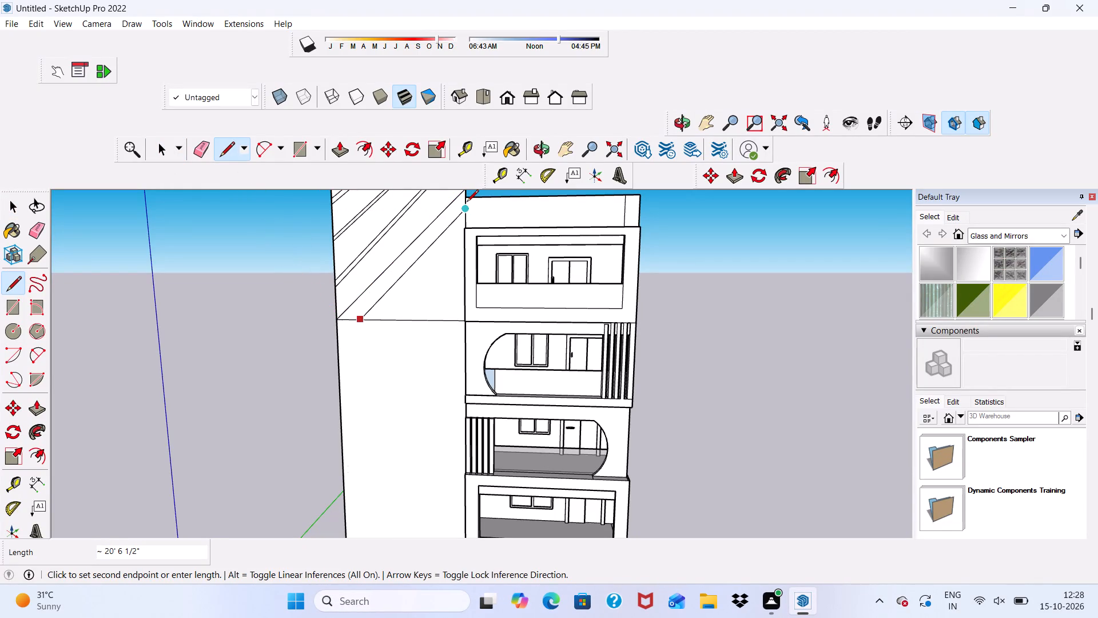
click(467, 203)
Draw a narrow diagonal band from the middle of the panel's bottom edge to the balcony-side edge, its first line about 15' 6" long.
scroll(372, 281, down, 5)
scroll(393, 306, up, 5)
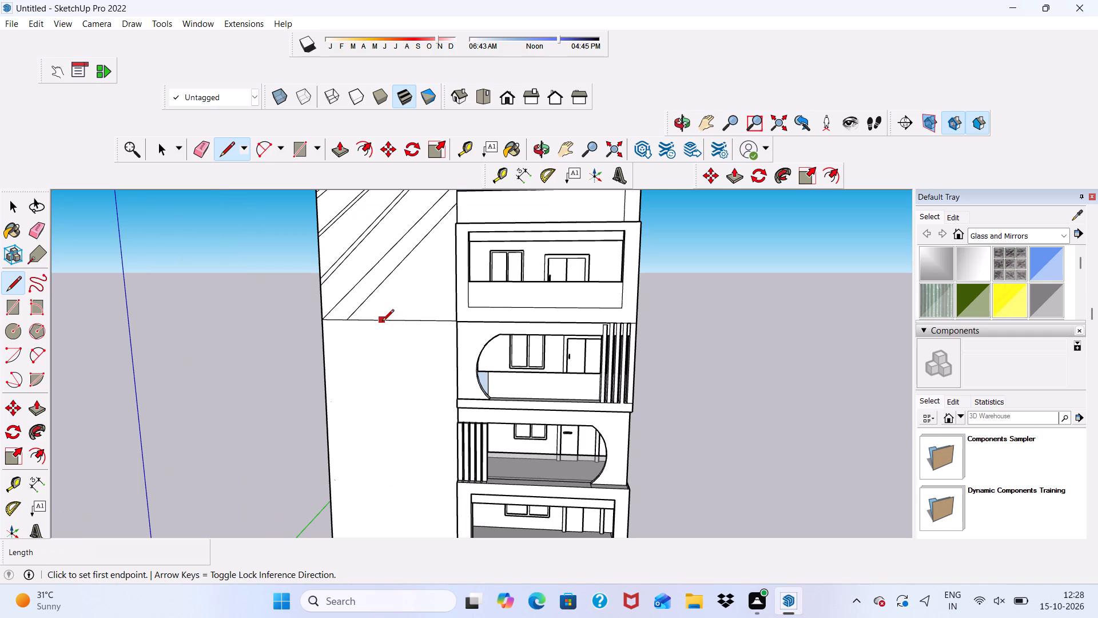
click(382, 322)
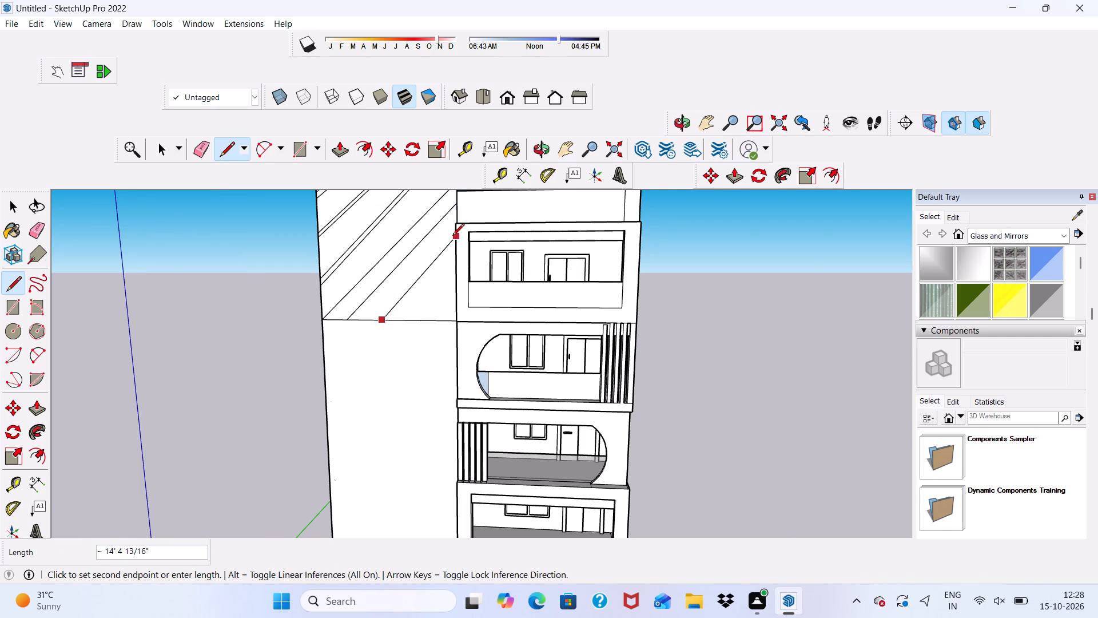
scroll(452, 236, up, 7)
middle_drag(444, 229, 558, 294)
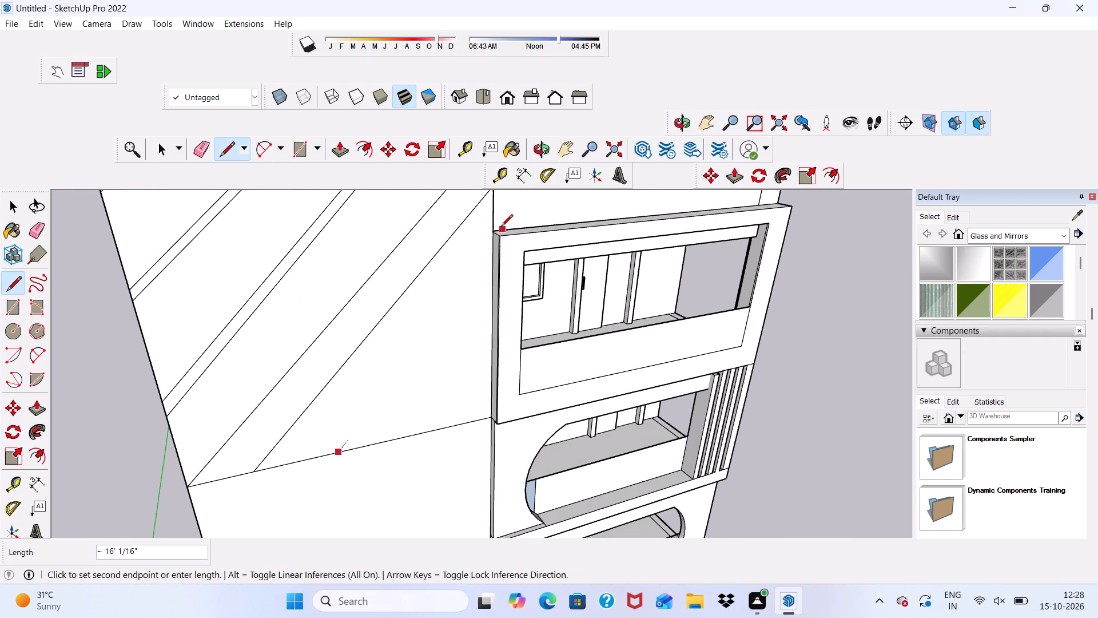
click(495, 230)
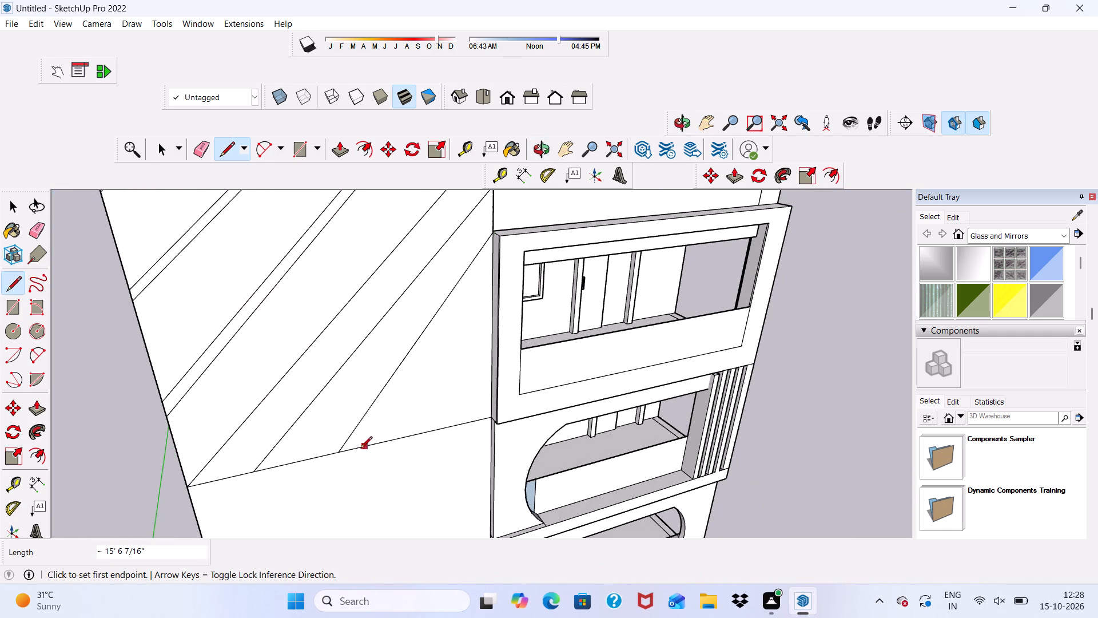
click(363, 447)
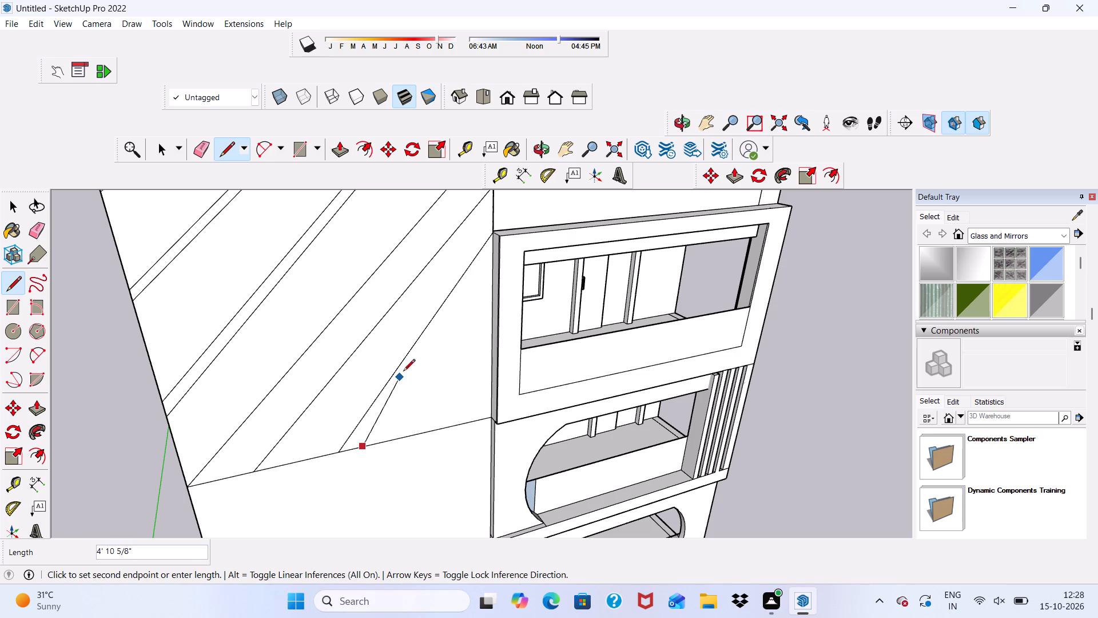
scroll(491, 255, up, 4)
click(494, 250)
scroll(363, 332, down, 6)
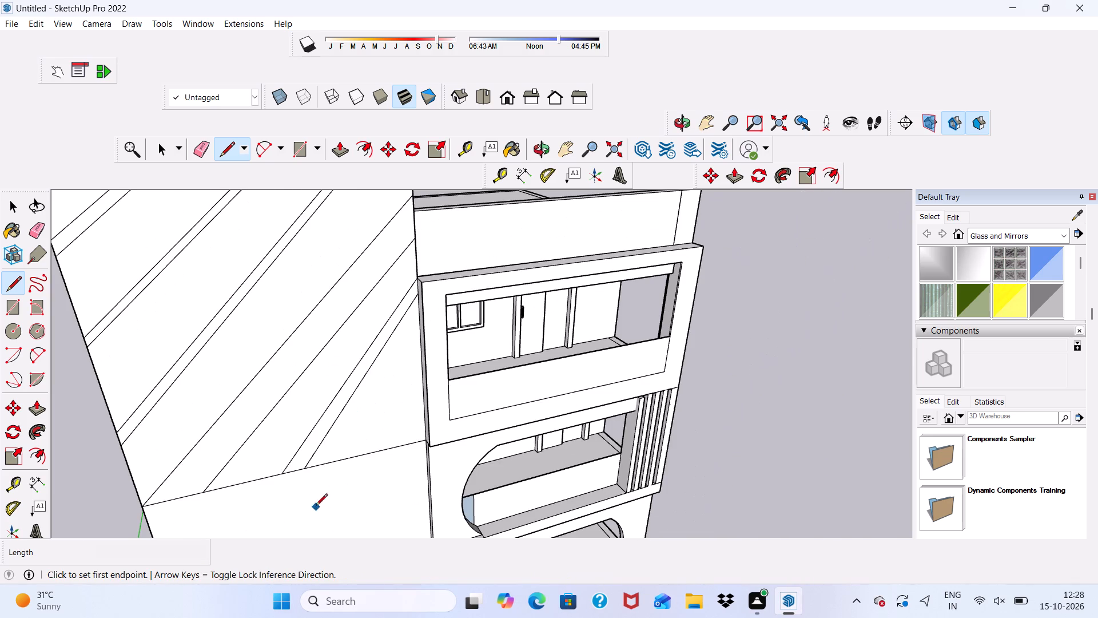
Draw another narrow band toward the panel's lower balcony-side corner, with a first diagonal about 10' 1" long and a second line beside it.
scroll(363, 462, up, 4)
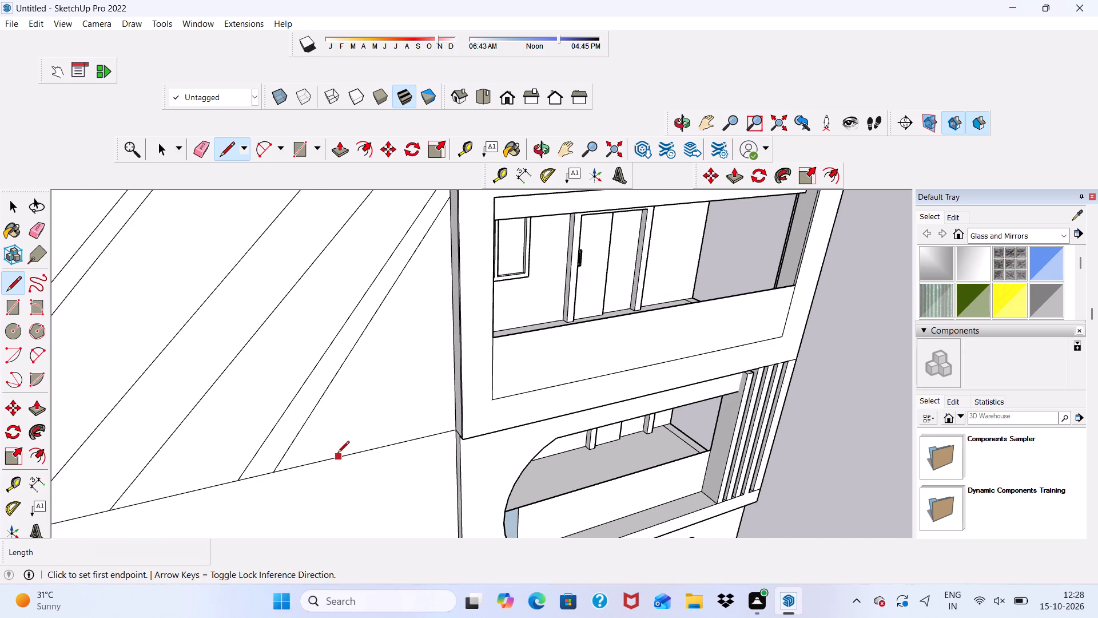
click(337, 461)
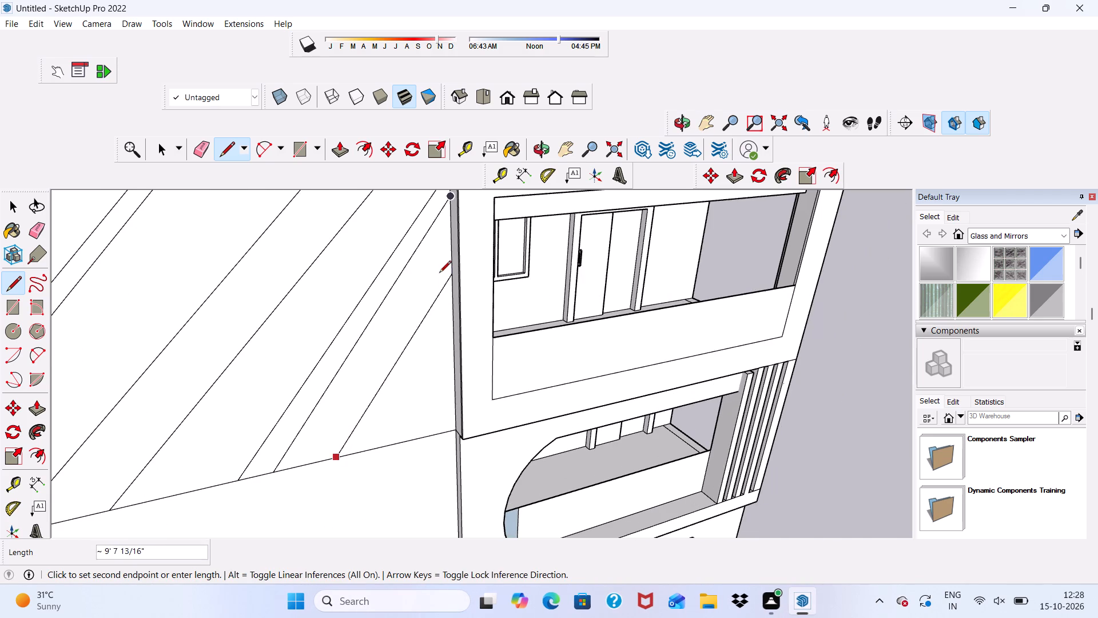
click(452, 262)
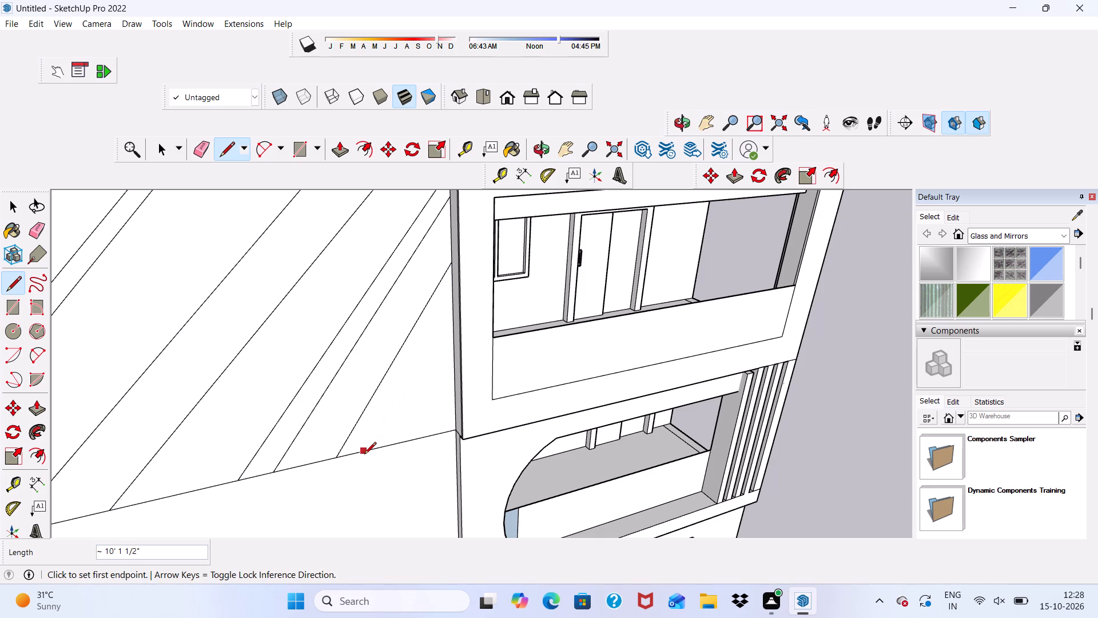
click(364, 455)
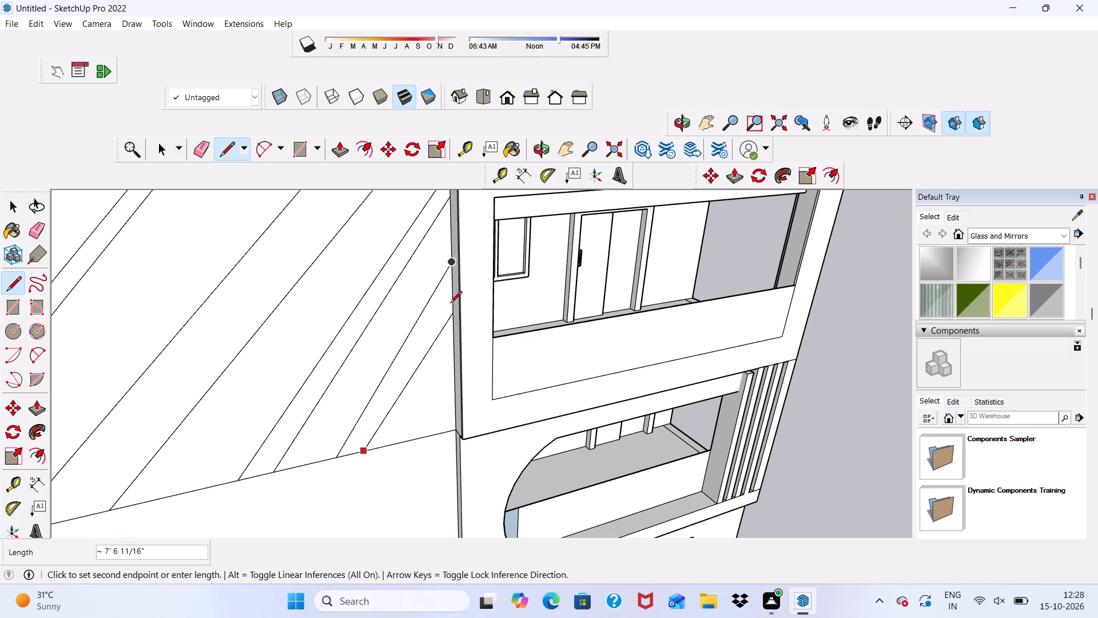
click(452, 278)
scroll(403, 365, down, 11)
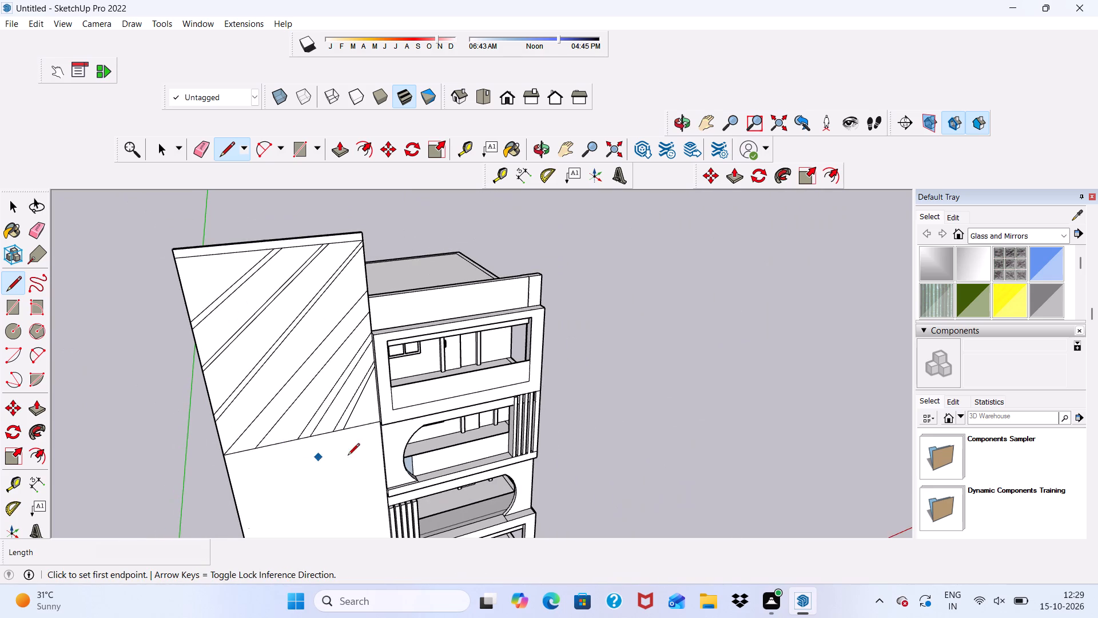
key(space)
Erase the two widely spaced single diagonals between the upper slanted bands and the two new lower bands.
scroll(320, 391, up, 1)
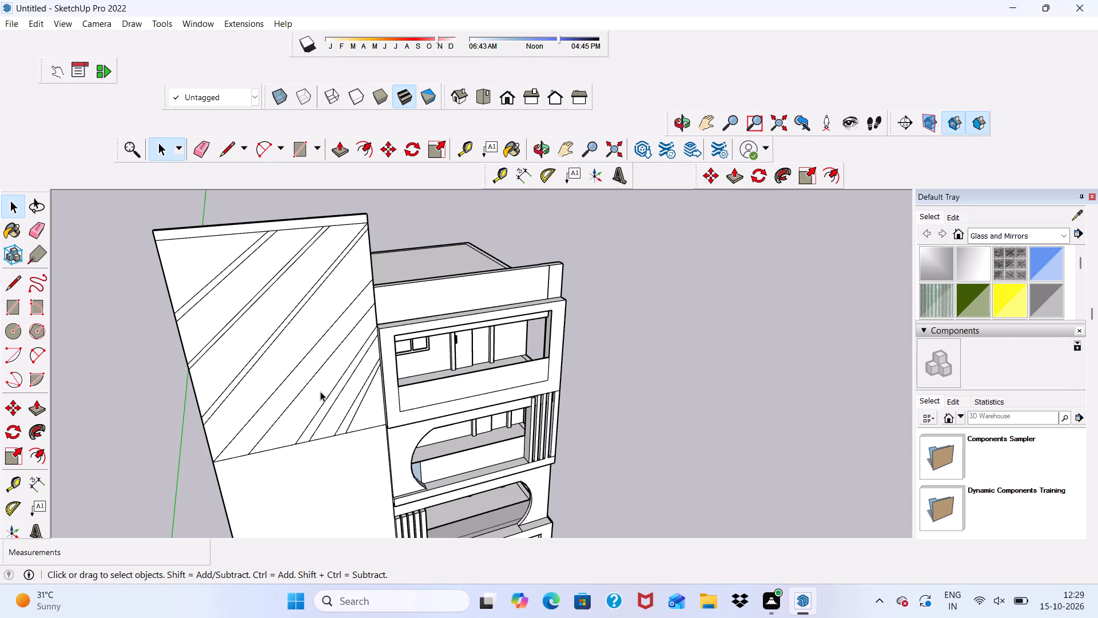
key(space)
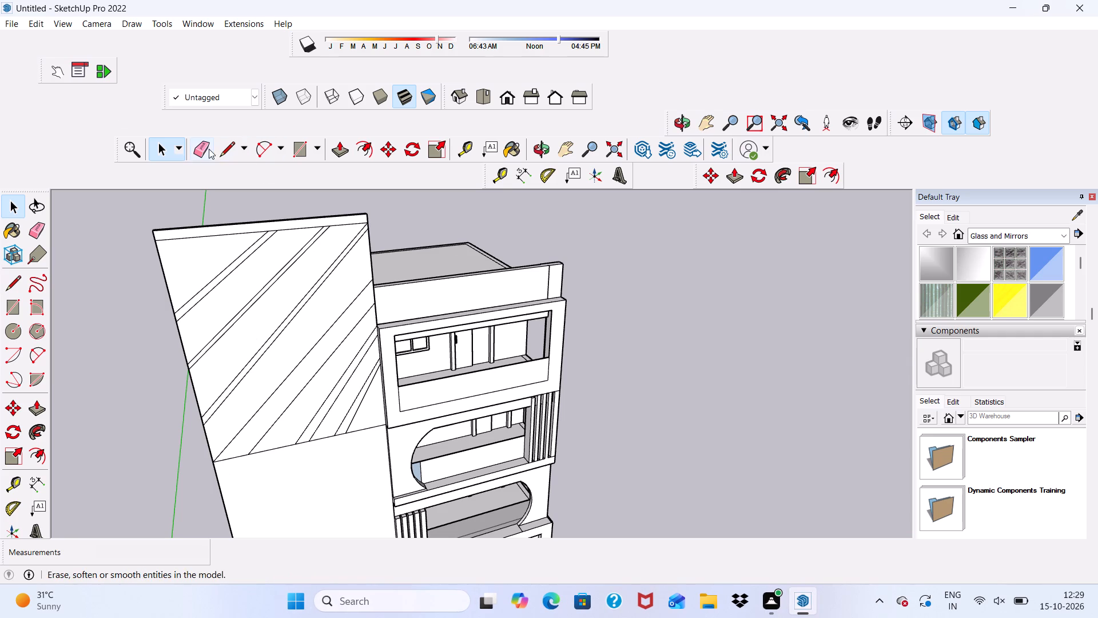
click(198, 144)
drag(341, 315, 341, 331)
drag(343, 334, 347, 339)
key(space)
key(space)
Draw a narrow band from the lower outer corner to the balcony-side edge, with a diagonal about 26' 11" and a parallel line just below.
click(226, 149)
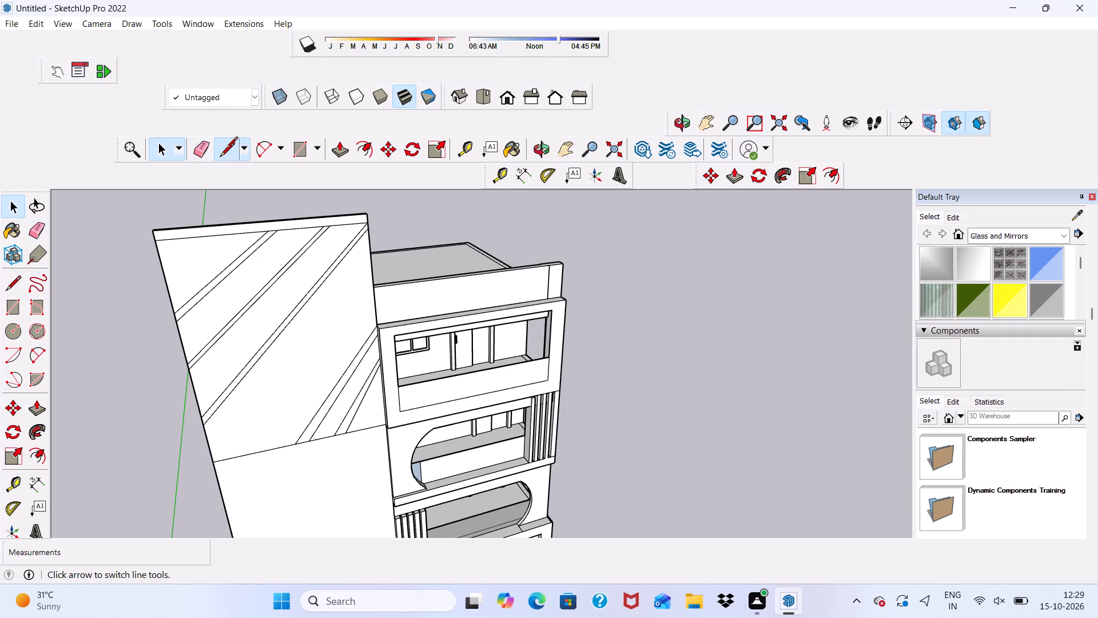
click(369, 248)
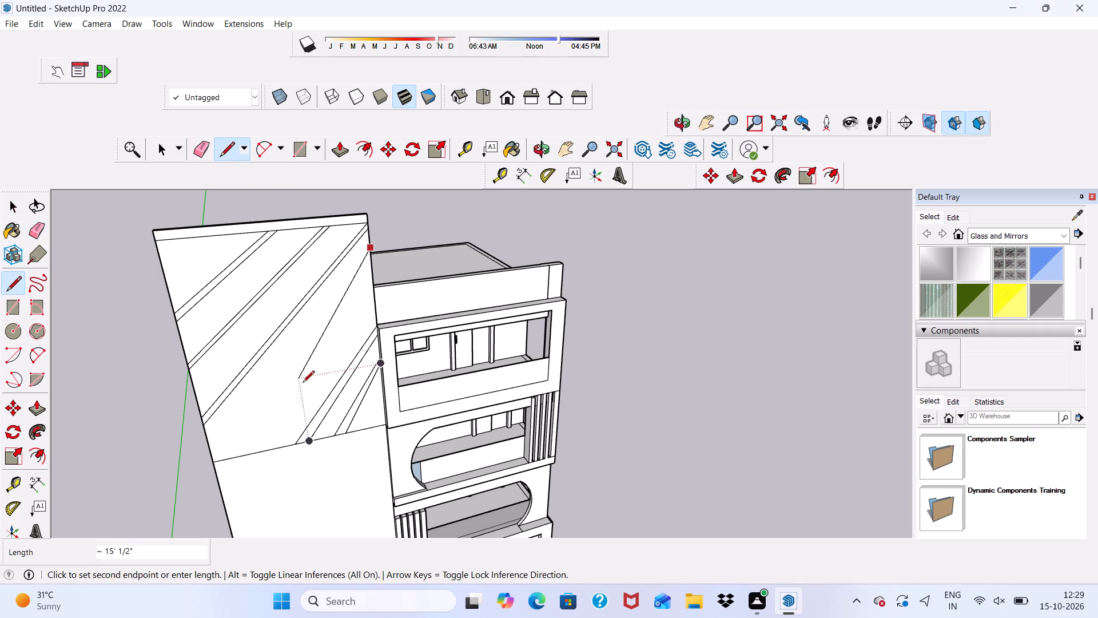
click(213, 457)
click(227, 460)
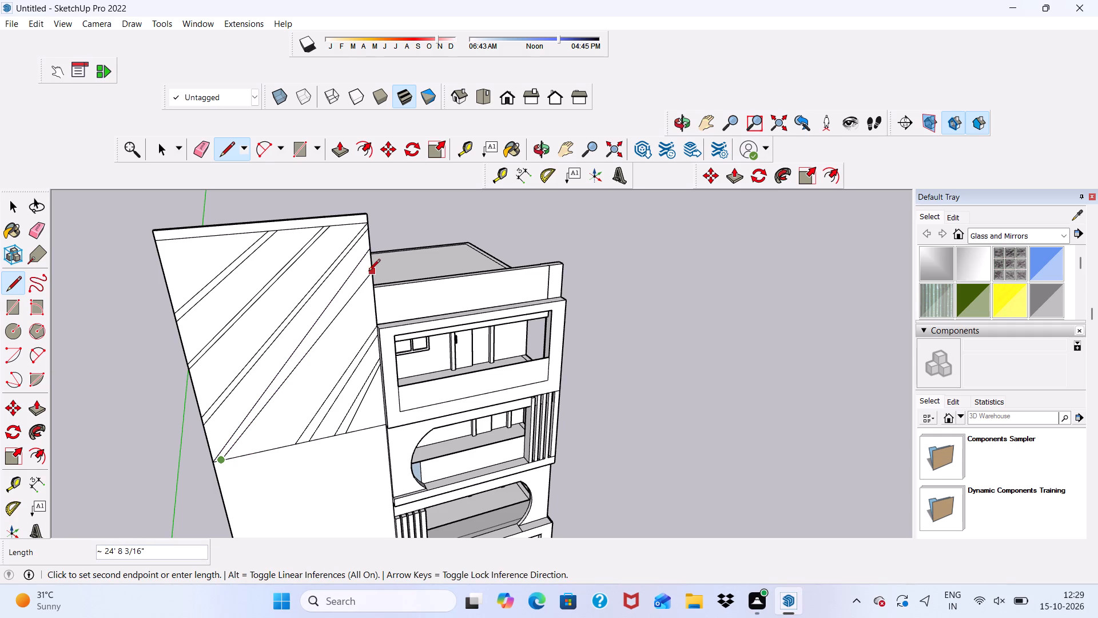
scroll(373, 254, up, 5)
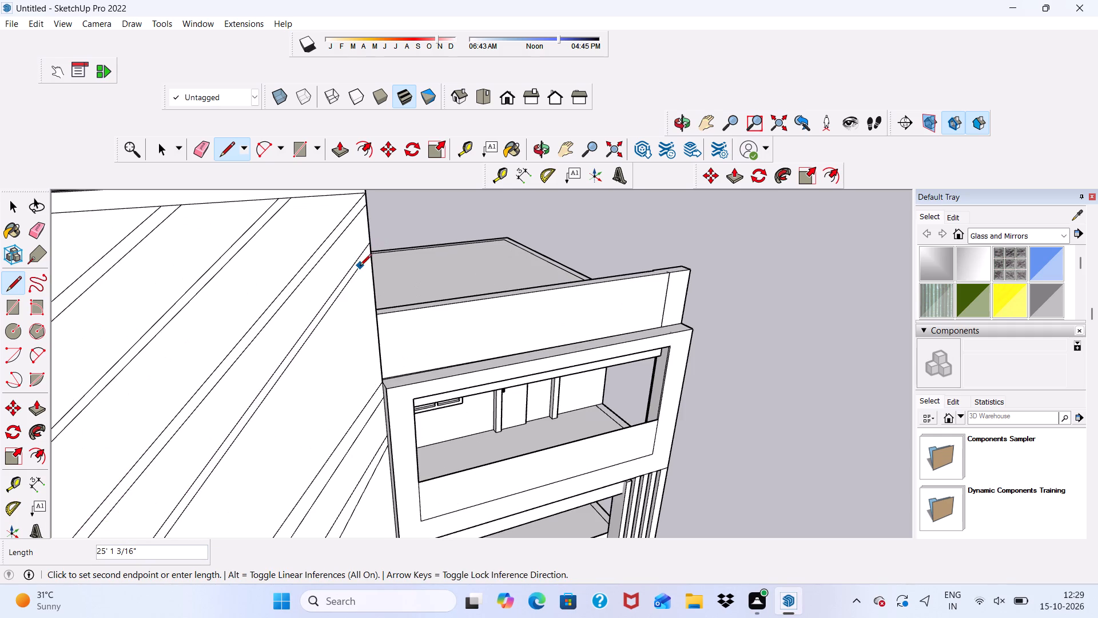
click(371, 260)
scroll(381, 213, down, 7)
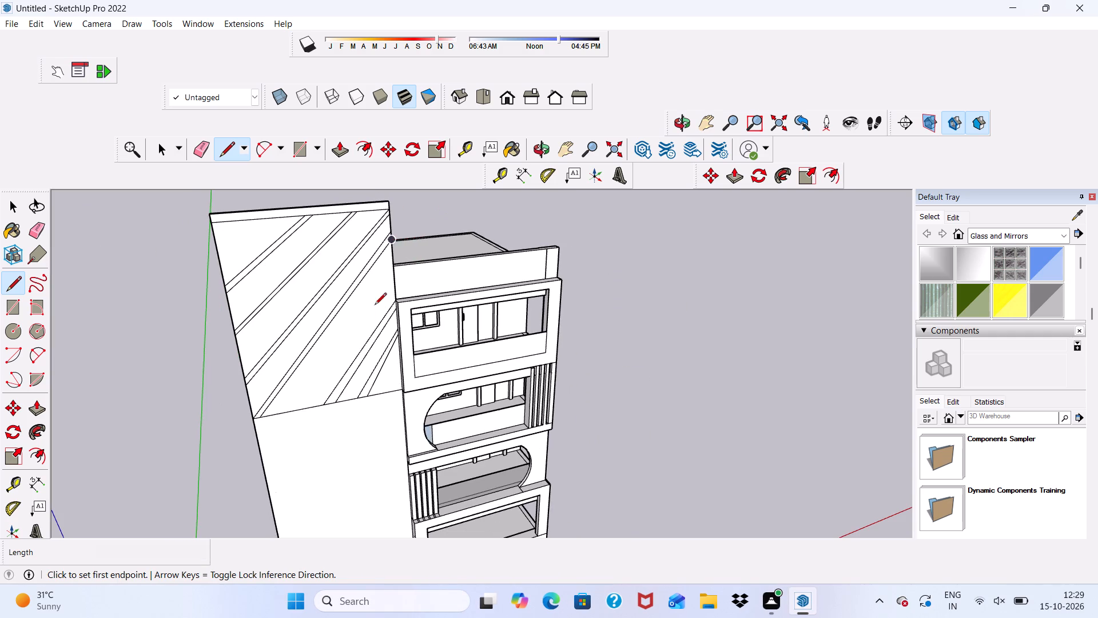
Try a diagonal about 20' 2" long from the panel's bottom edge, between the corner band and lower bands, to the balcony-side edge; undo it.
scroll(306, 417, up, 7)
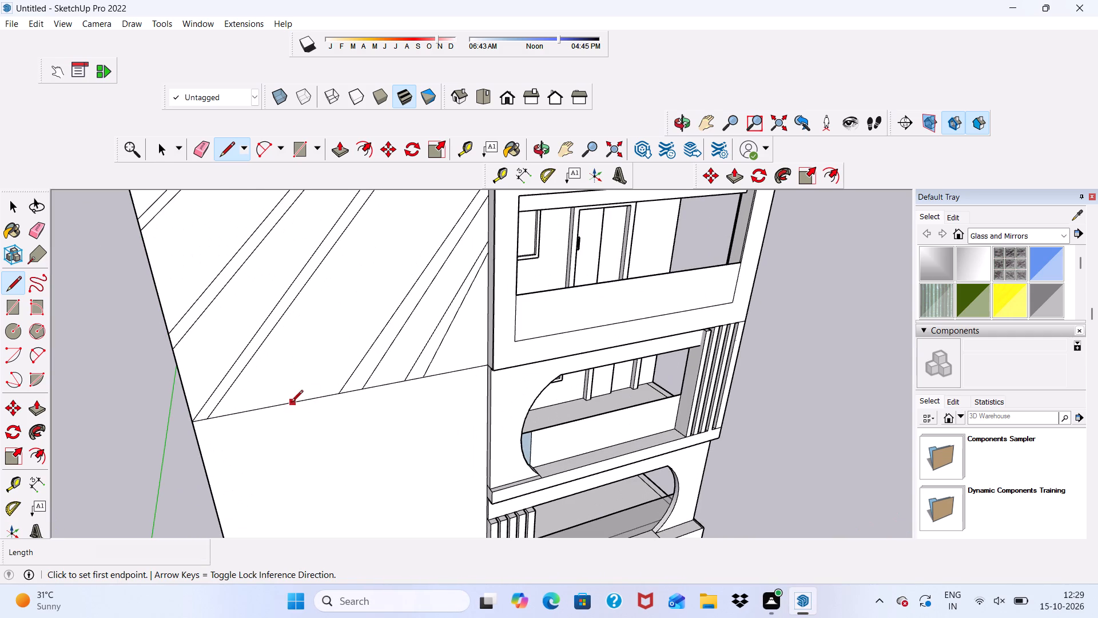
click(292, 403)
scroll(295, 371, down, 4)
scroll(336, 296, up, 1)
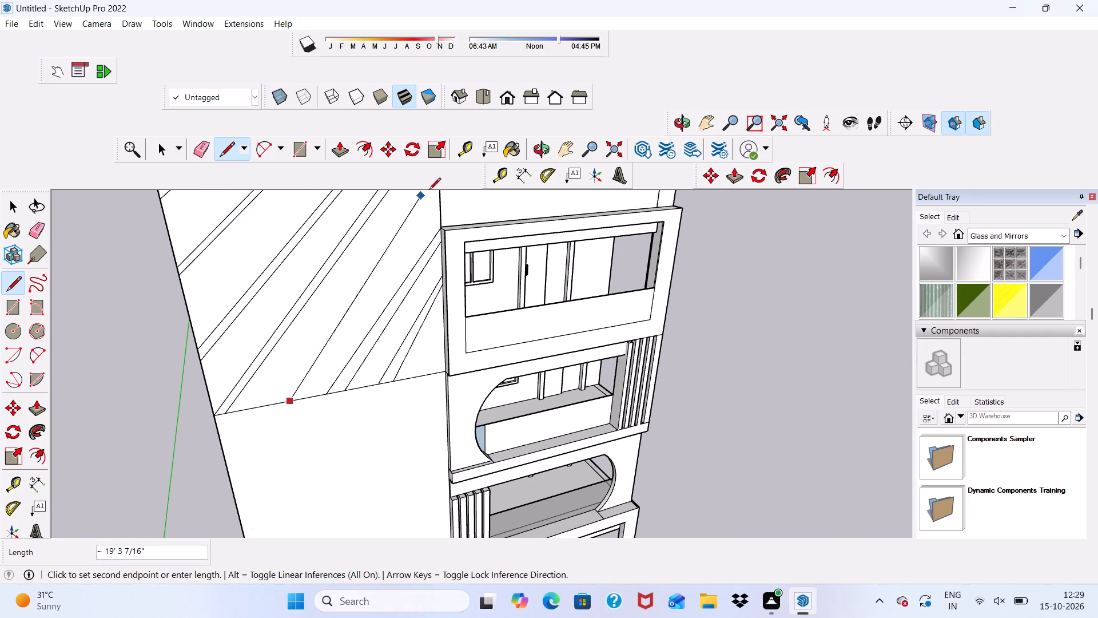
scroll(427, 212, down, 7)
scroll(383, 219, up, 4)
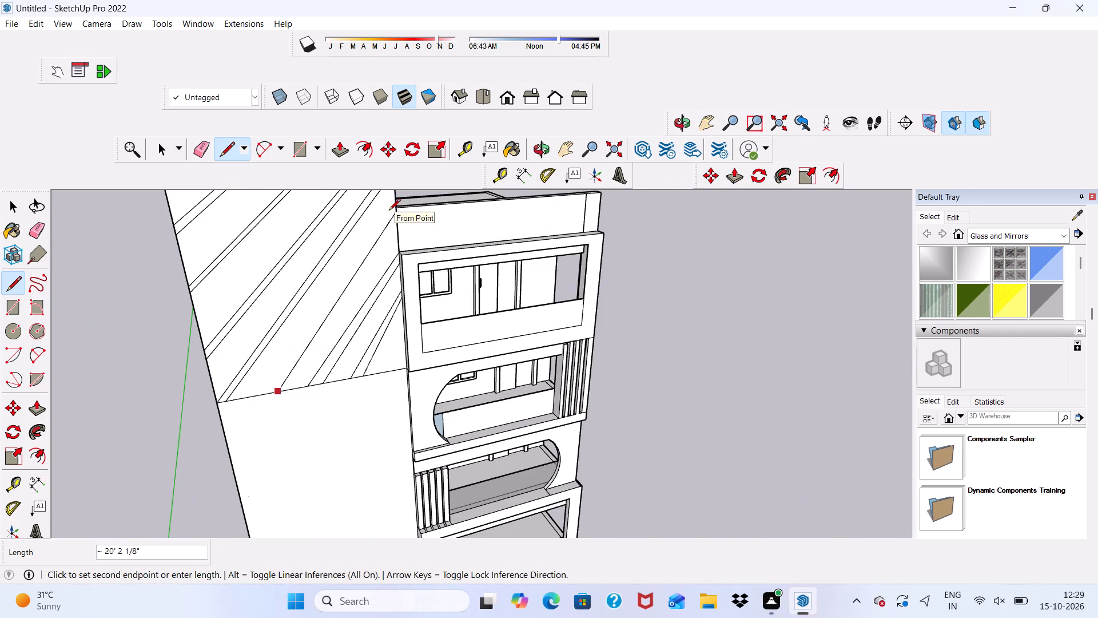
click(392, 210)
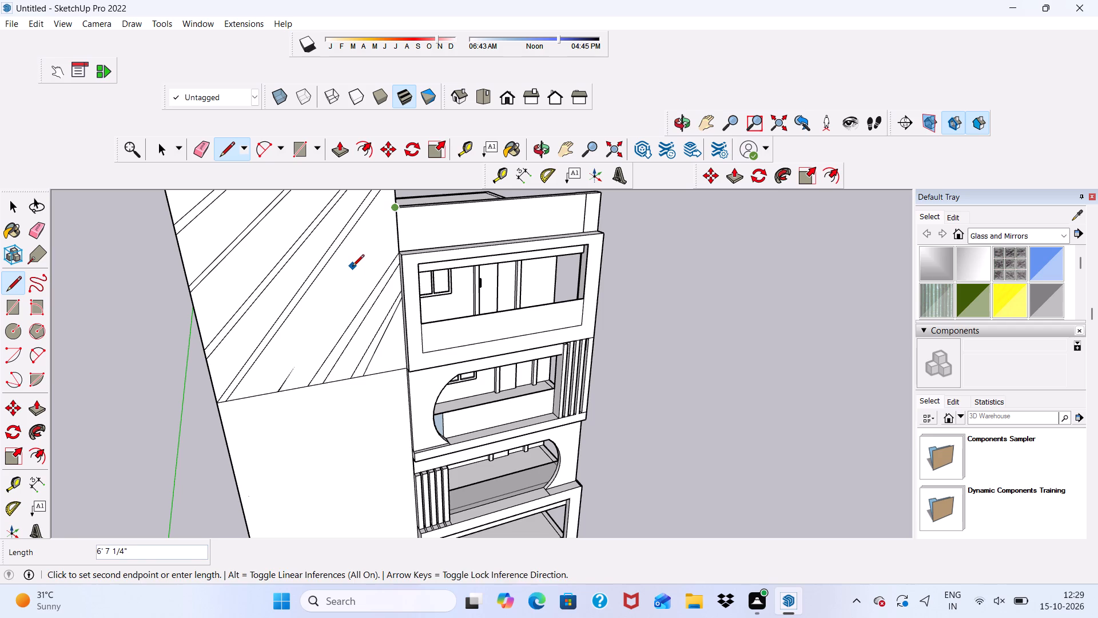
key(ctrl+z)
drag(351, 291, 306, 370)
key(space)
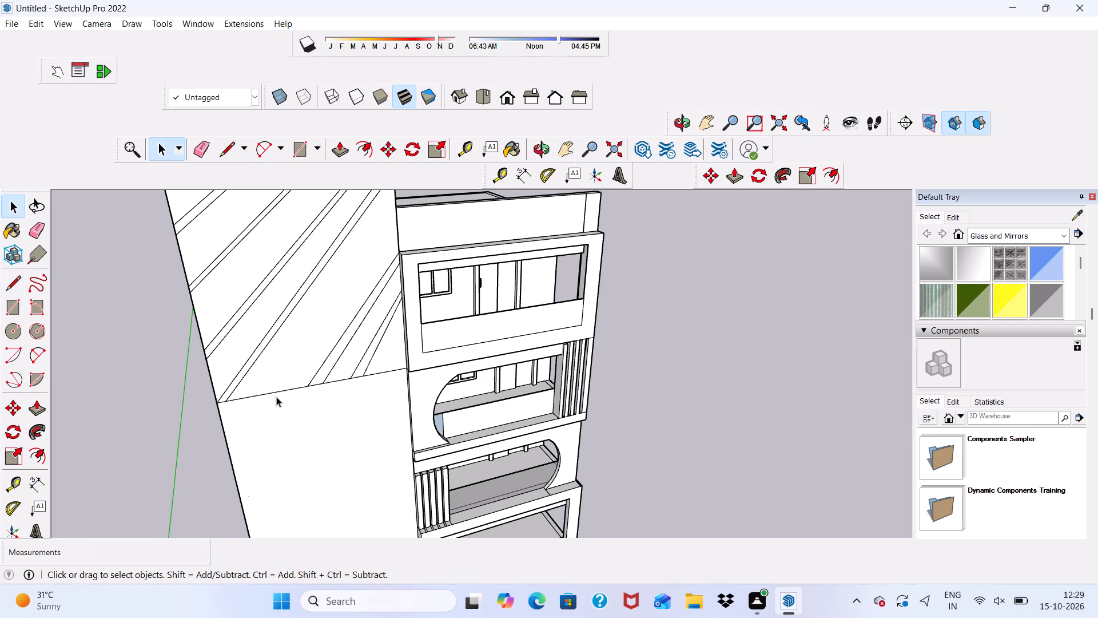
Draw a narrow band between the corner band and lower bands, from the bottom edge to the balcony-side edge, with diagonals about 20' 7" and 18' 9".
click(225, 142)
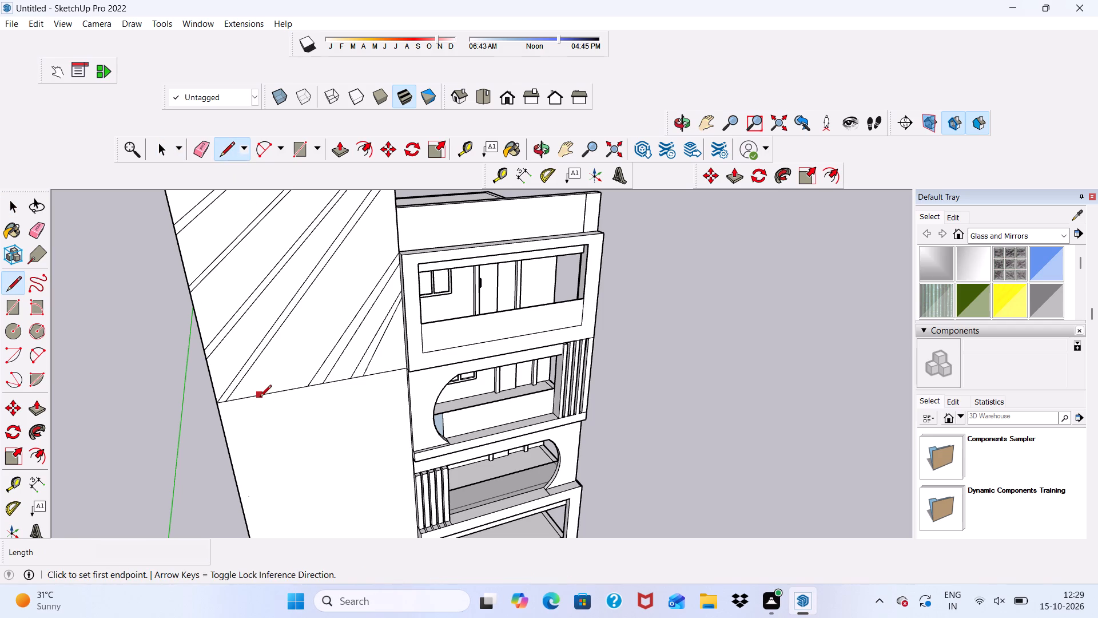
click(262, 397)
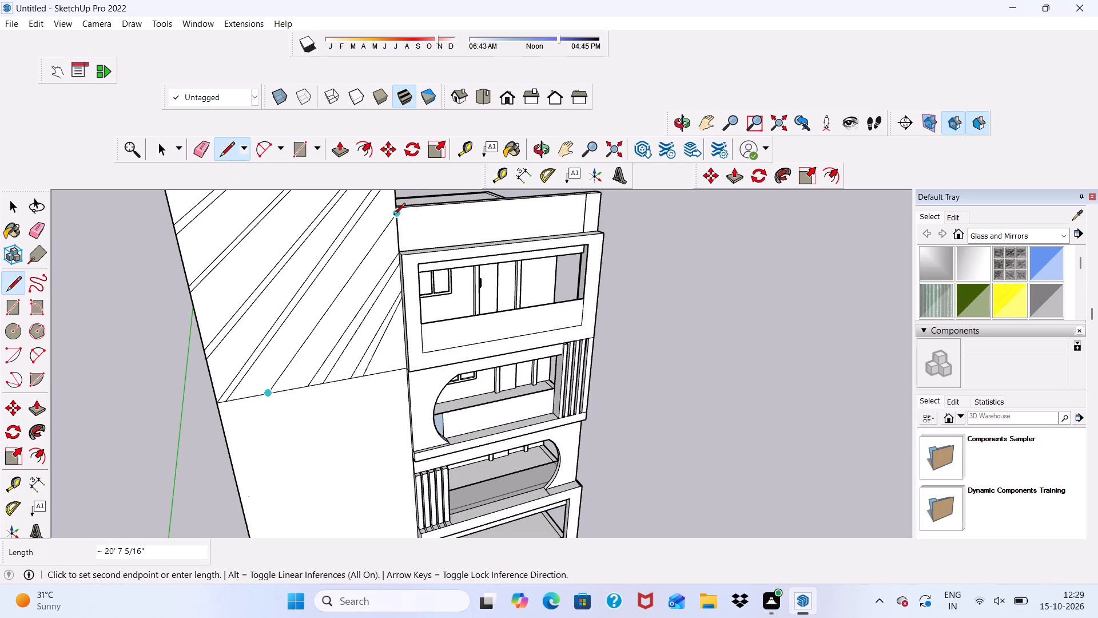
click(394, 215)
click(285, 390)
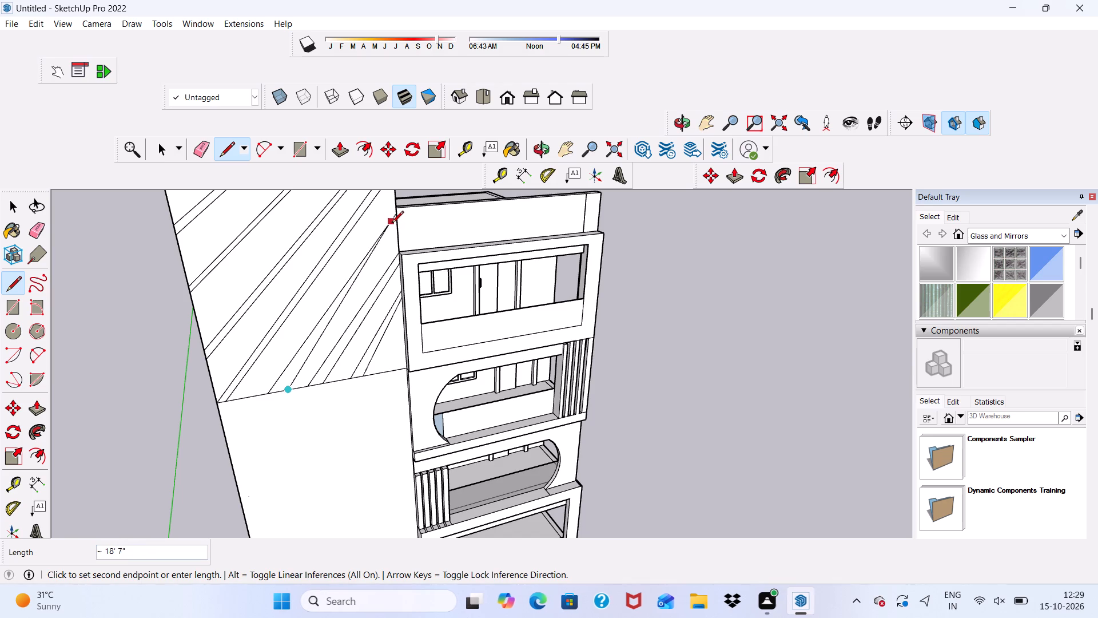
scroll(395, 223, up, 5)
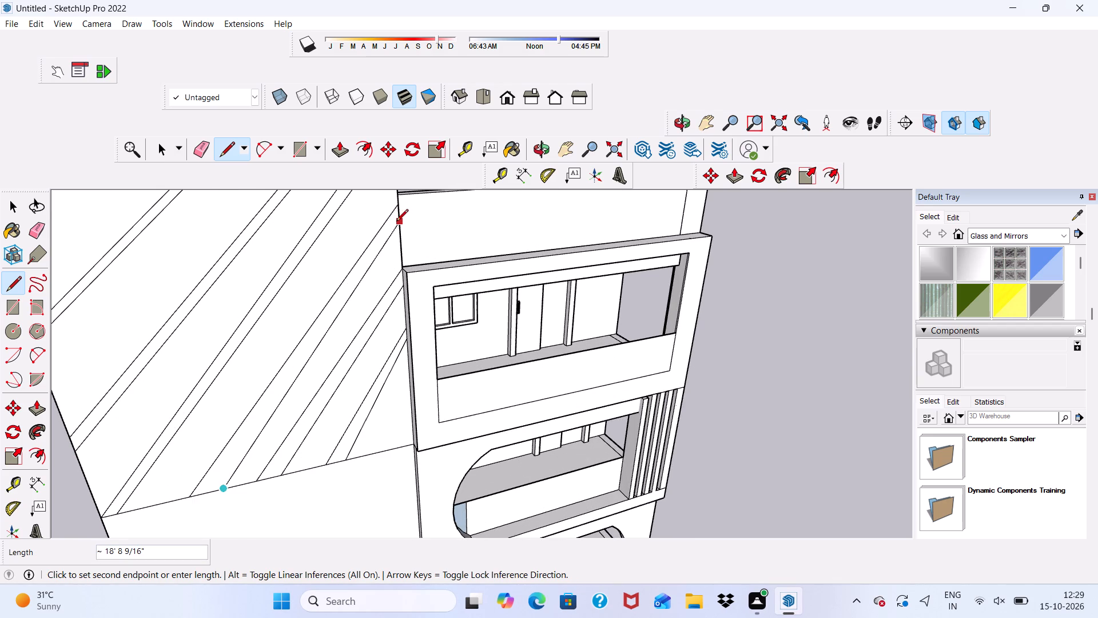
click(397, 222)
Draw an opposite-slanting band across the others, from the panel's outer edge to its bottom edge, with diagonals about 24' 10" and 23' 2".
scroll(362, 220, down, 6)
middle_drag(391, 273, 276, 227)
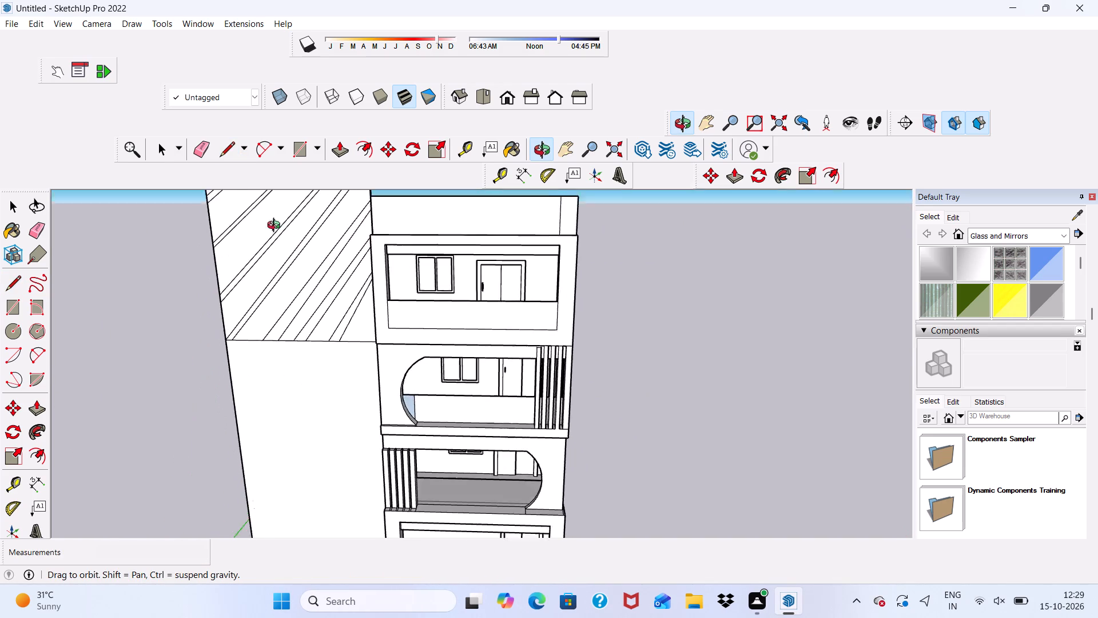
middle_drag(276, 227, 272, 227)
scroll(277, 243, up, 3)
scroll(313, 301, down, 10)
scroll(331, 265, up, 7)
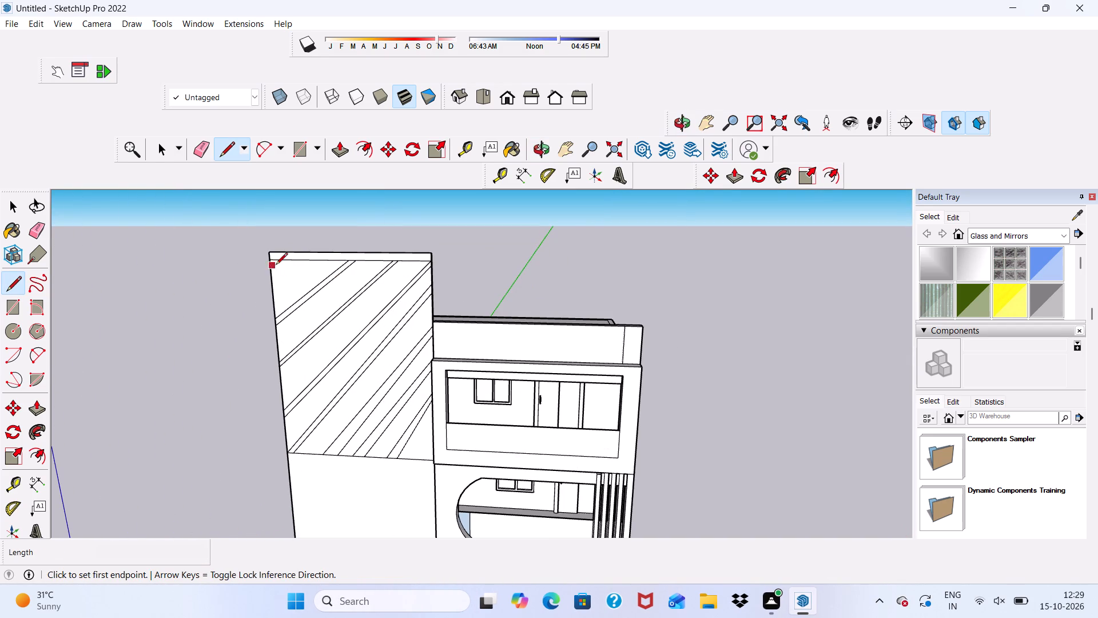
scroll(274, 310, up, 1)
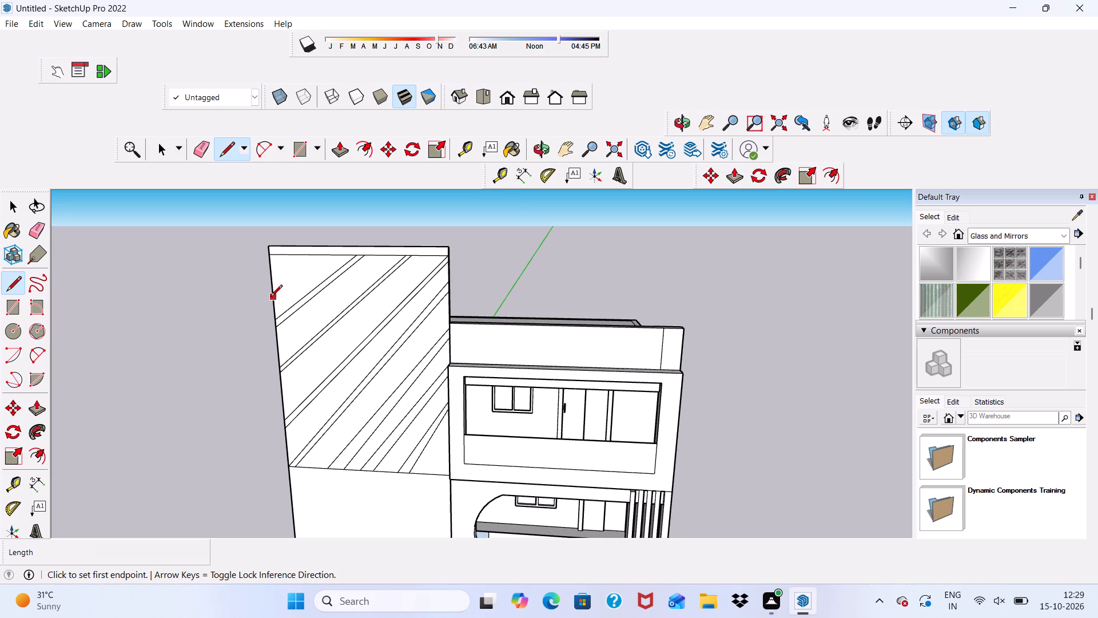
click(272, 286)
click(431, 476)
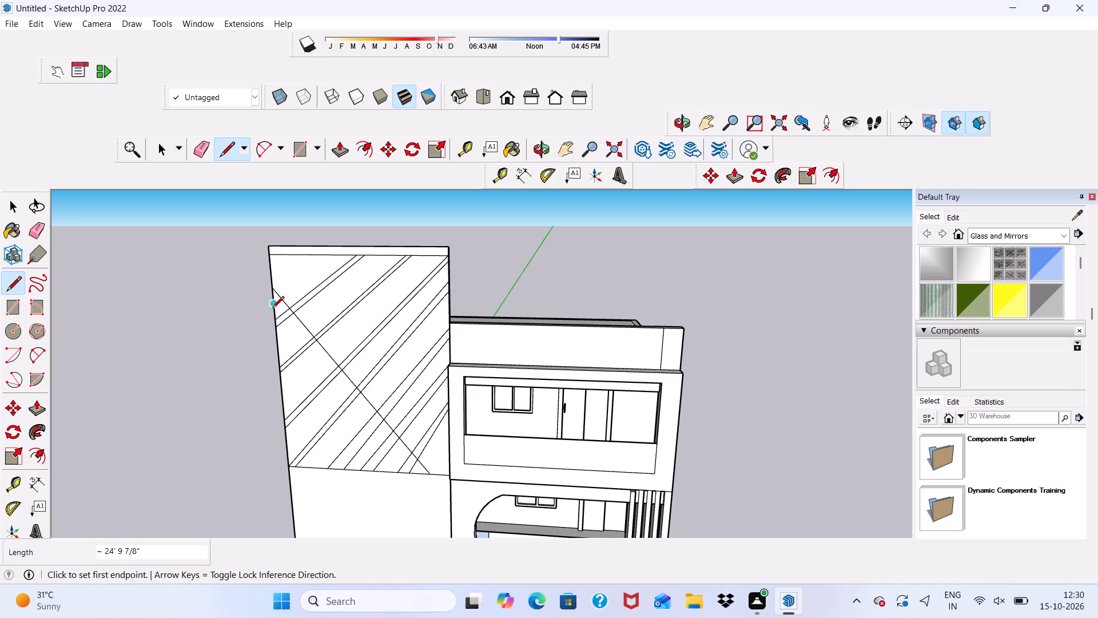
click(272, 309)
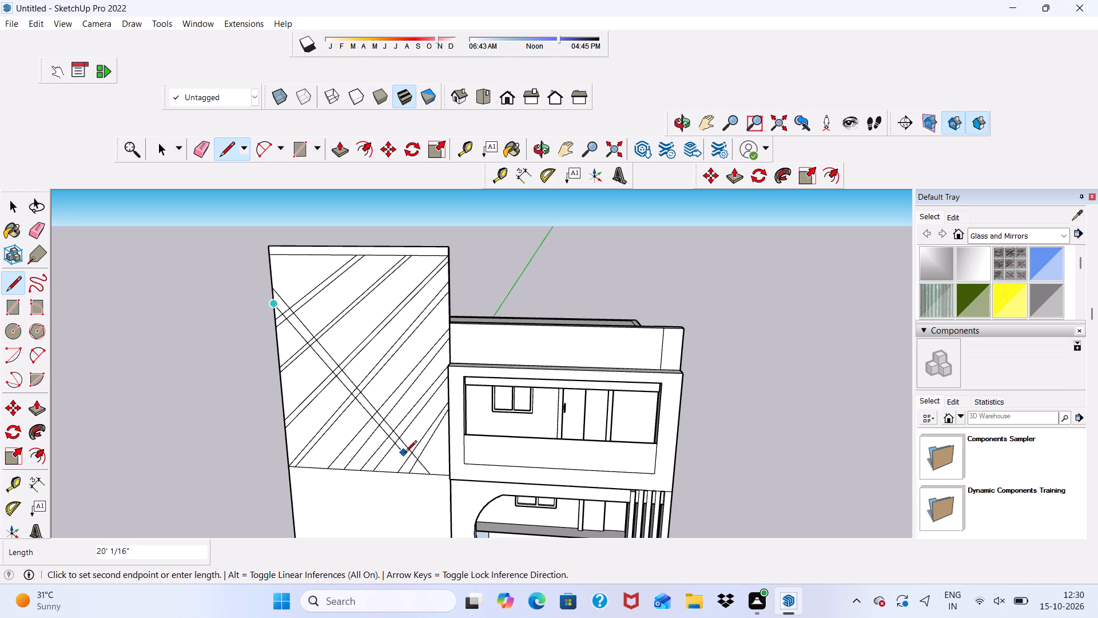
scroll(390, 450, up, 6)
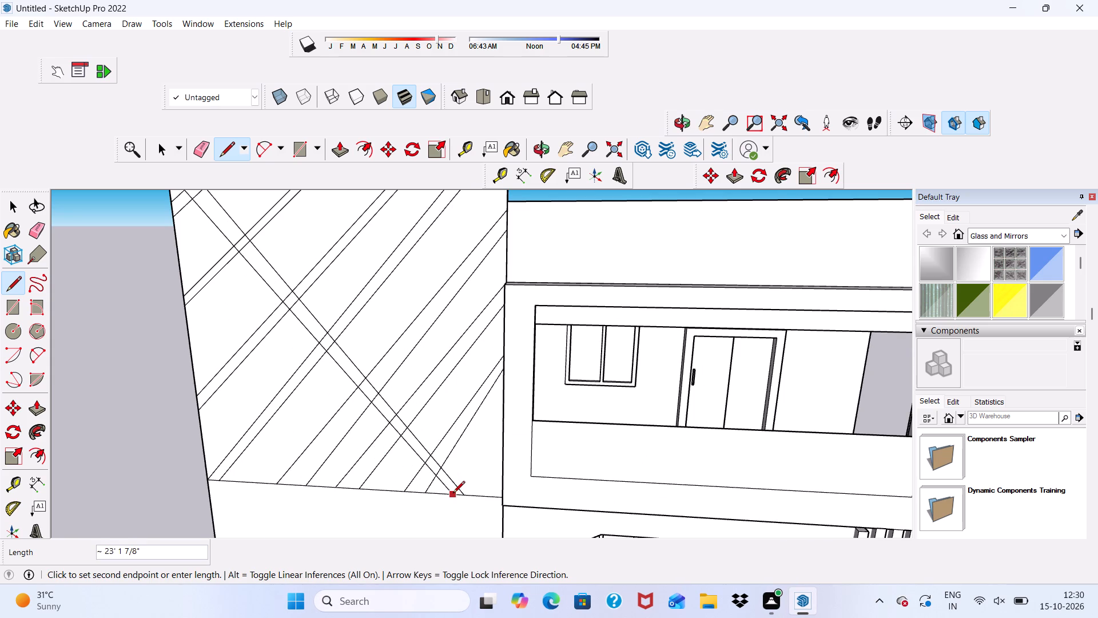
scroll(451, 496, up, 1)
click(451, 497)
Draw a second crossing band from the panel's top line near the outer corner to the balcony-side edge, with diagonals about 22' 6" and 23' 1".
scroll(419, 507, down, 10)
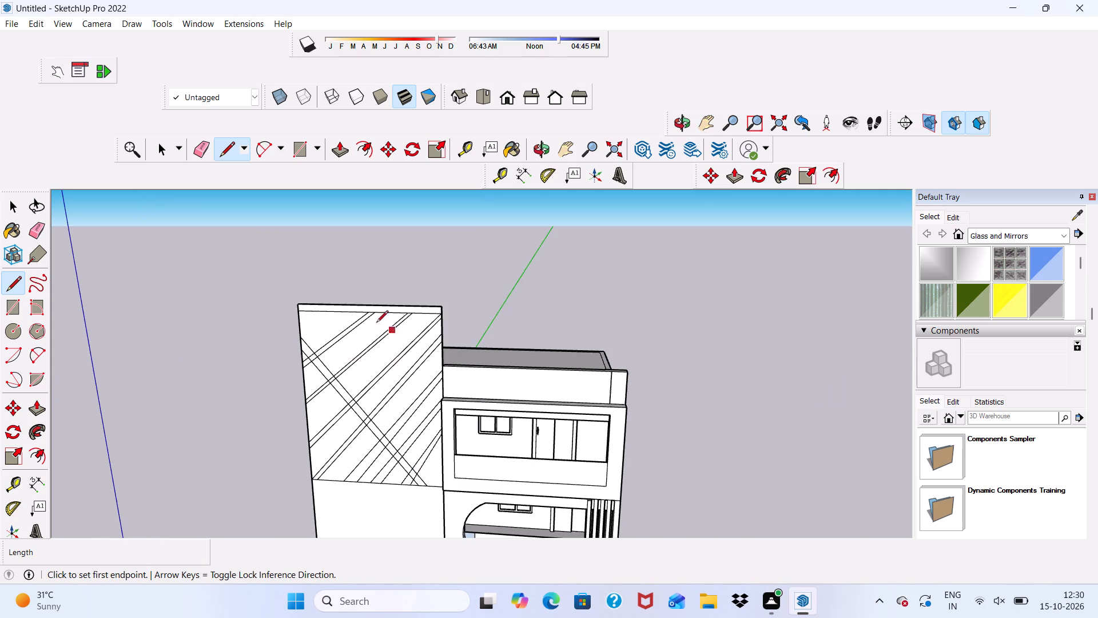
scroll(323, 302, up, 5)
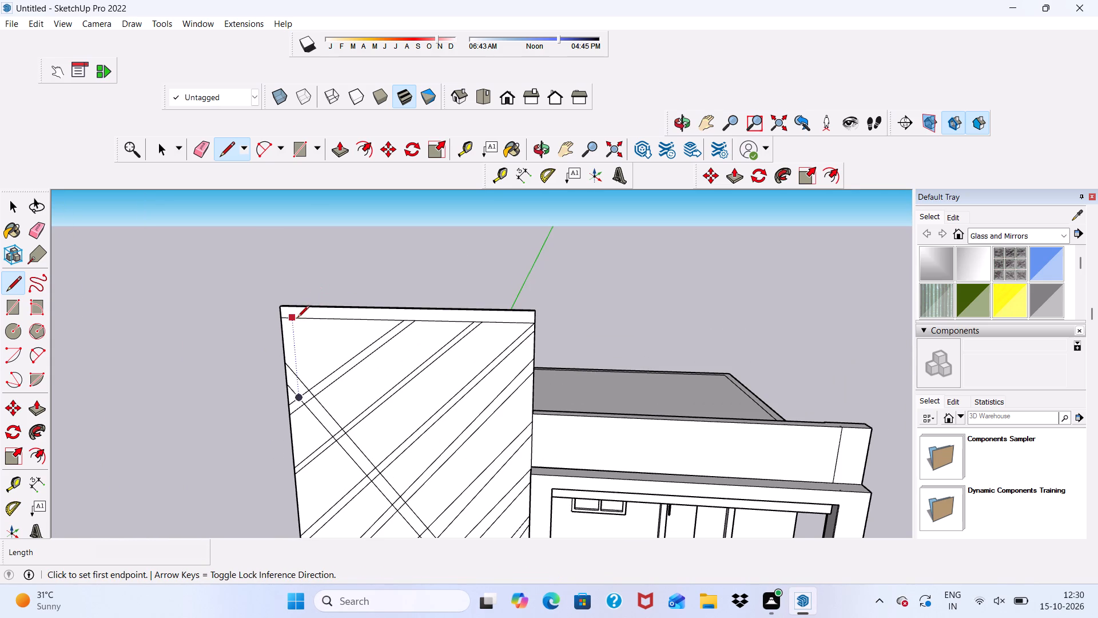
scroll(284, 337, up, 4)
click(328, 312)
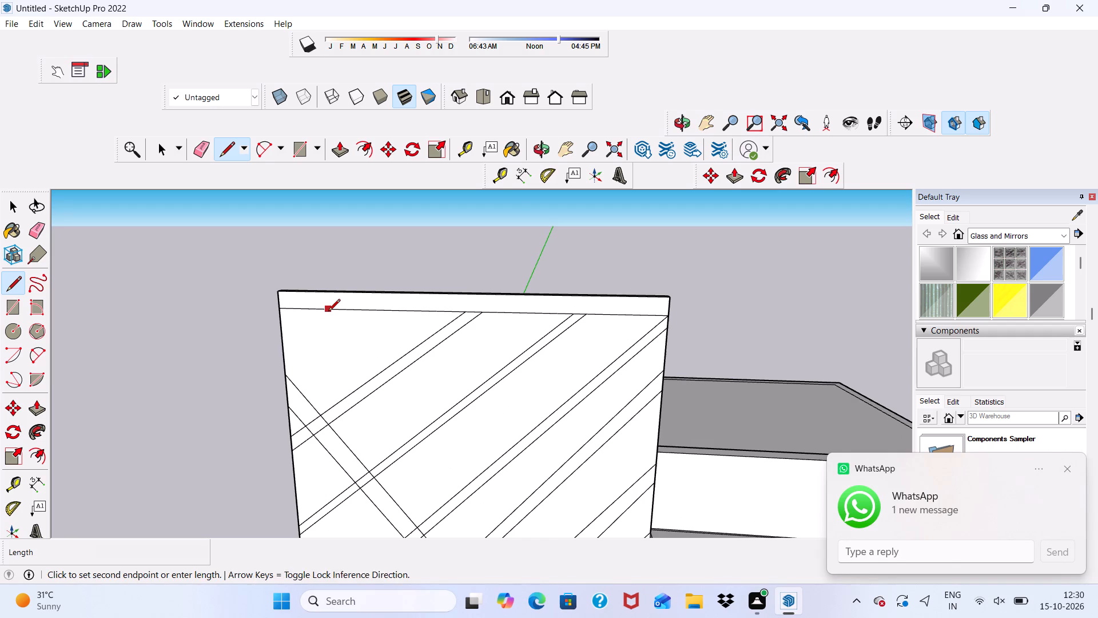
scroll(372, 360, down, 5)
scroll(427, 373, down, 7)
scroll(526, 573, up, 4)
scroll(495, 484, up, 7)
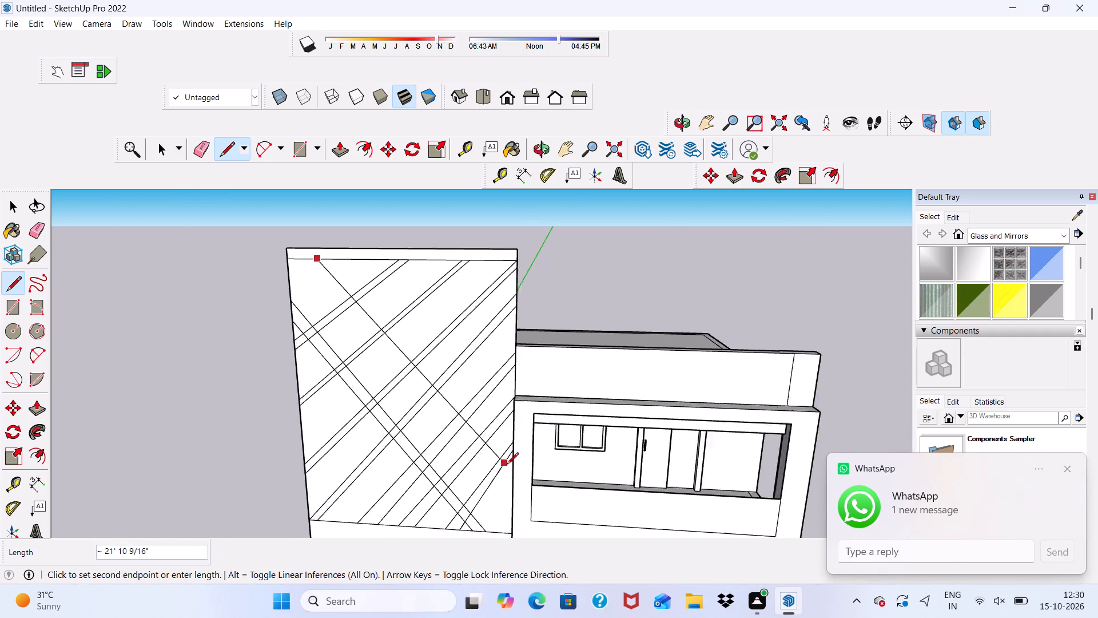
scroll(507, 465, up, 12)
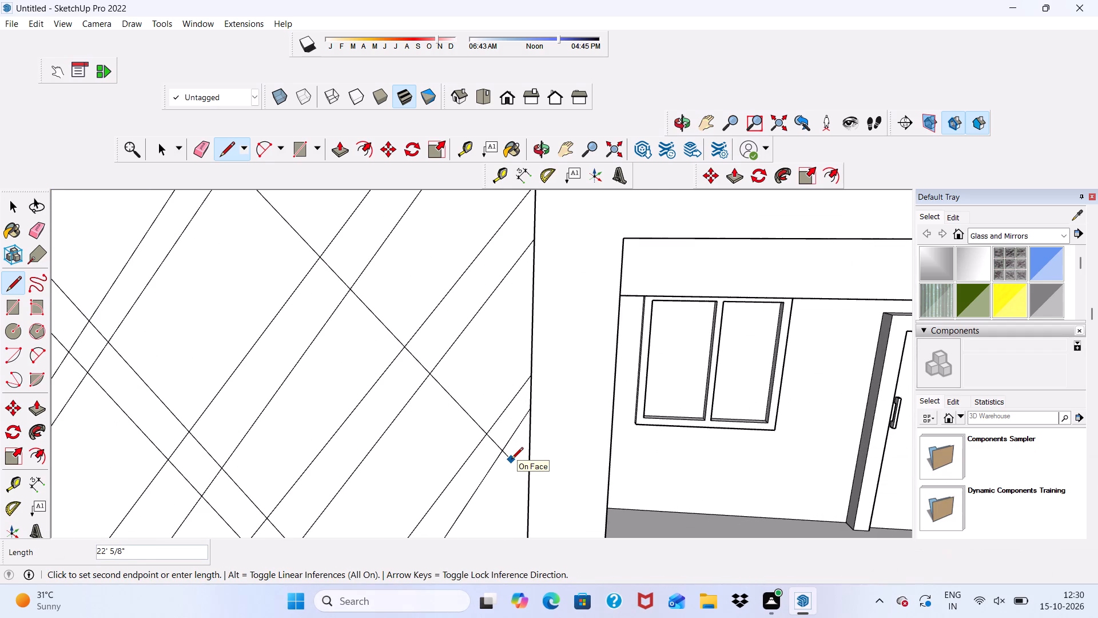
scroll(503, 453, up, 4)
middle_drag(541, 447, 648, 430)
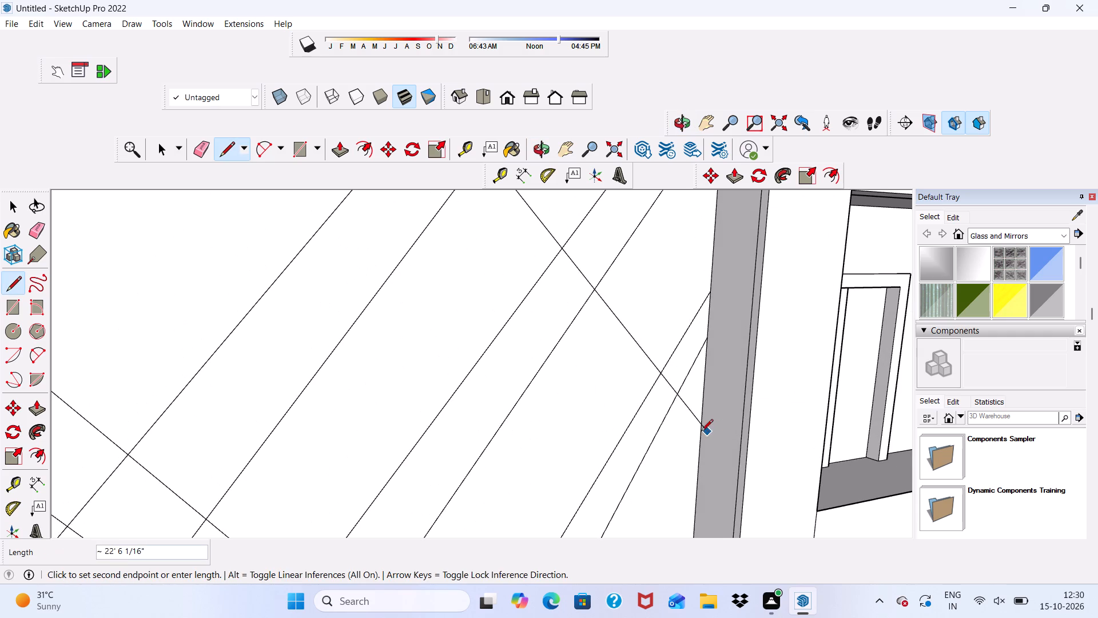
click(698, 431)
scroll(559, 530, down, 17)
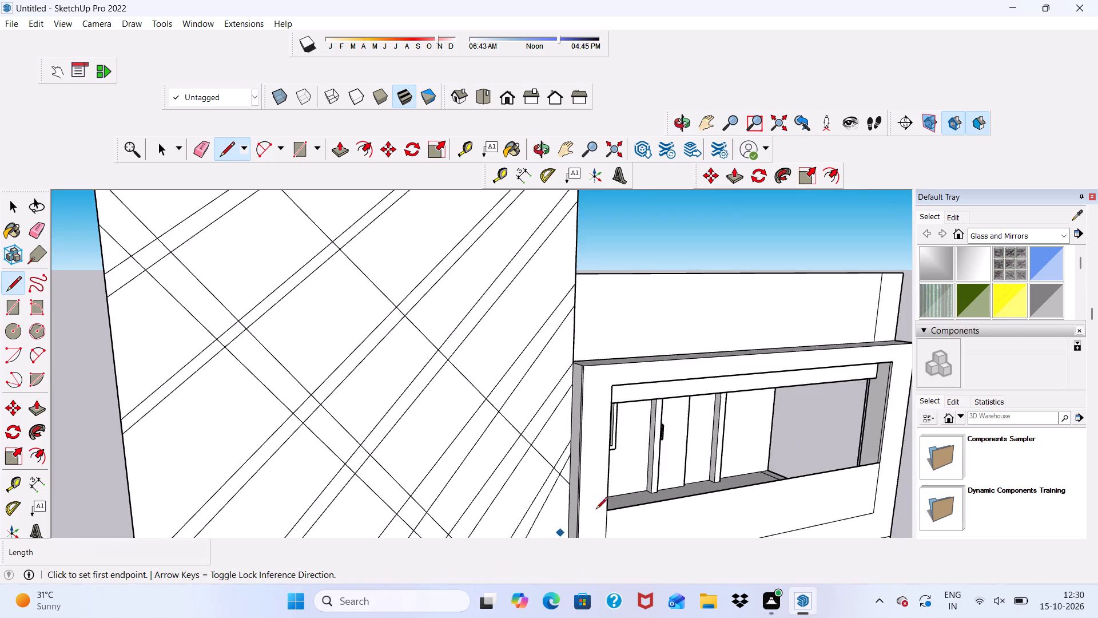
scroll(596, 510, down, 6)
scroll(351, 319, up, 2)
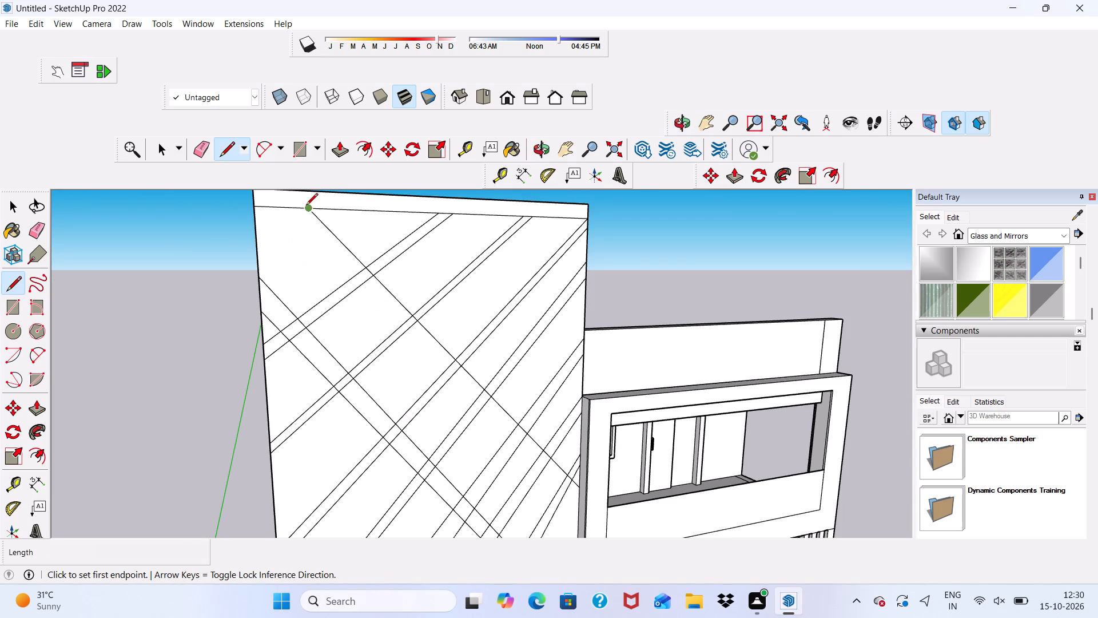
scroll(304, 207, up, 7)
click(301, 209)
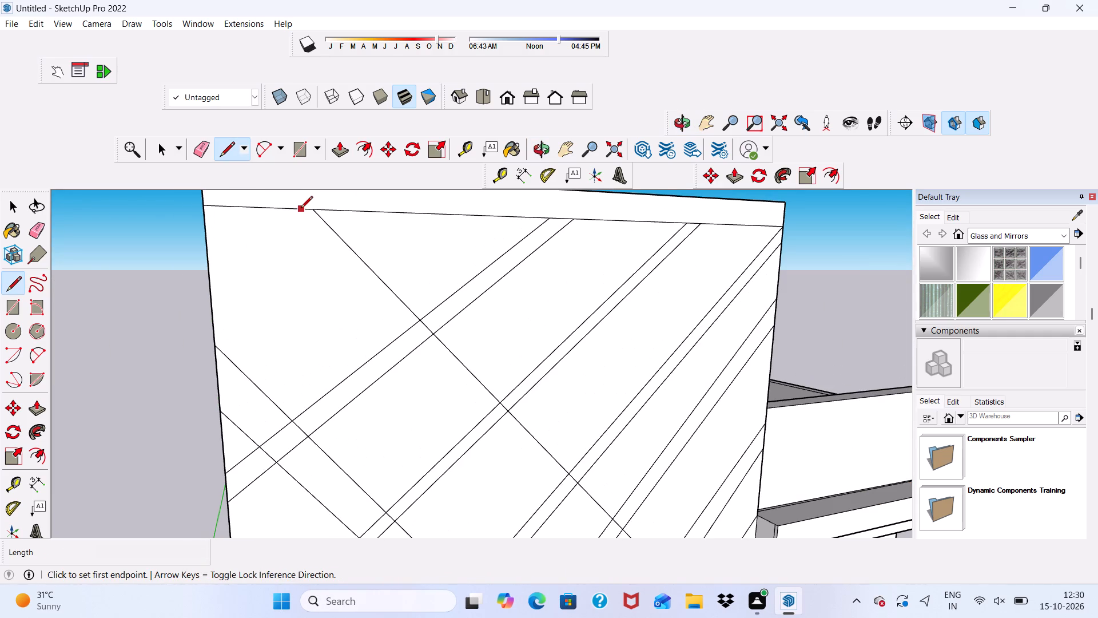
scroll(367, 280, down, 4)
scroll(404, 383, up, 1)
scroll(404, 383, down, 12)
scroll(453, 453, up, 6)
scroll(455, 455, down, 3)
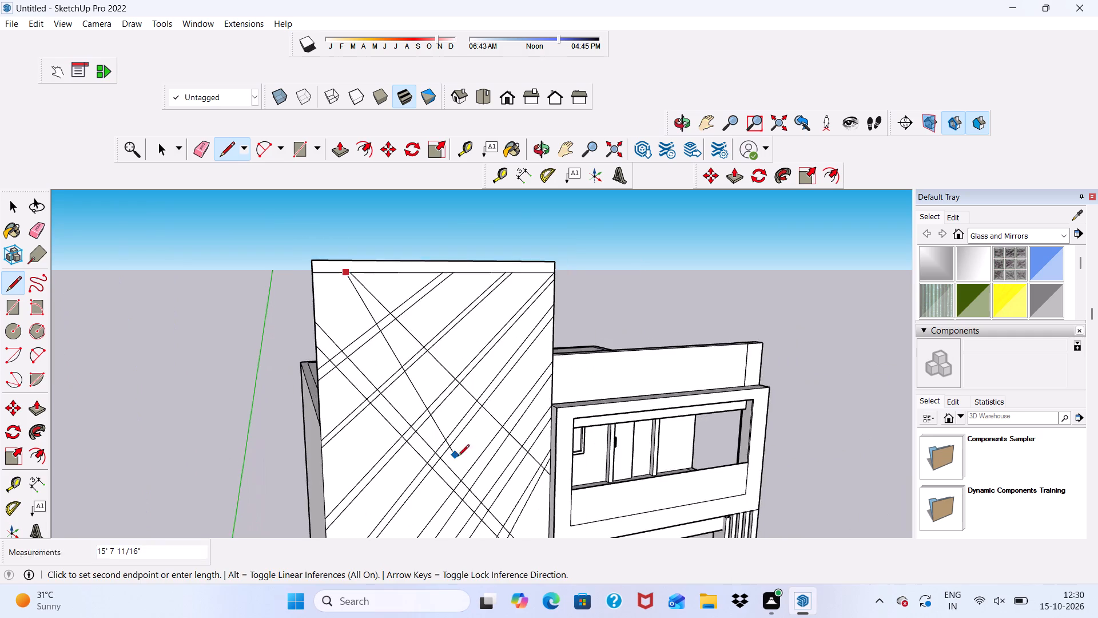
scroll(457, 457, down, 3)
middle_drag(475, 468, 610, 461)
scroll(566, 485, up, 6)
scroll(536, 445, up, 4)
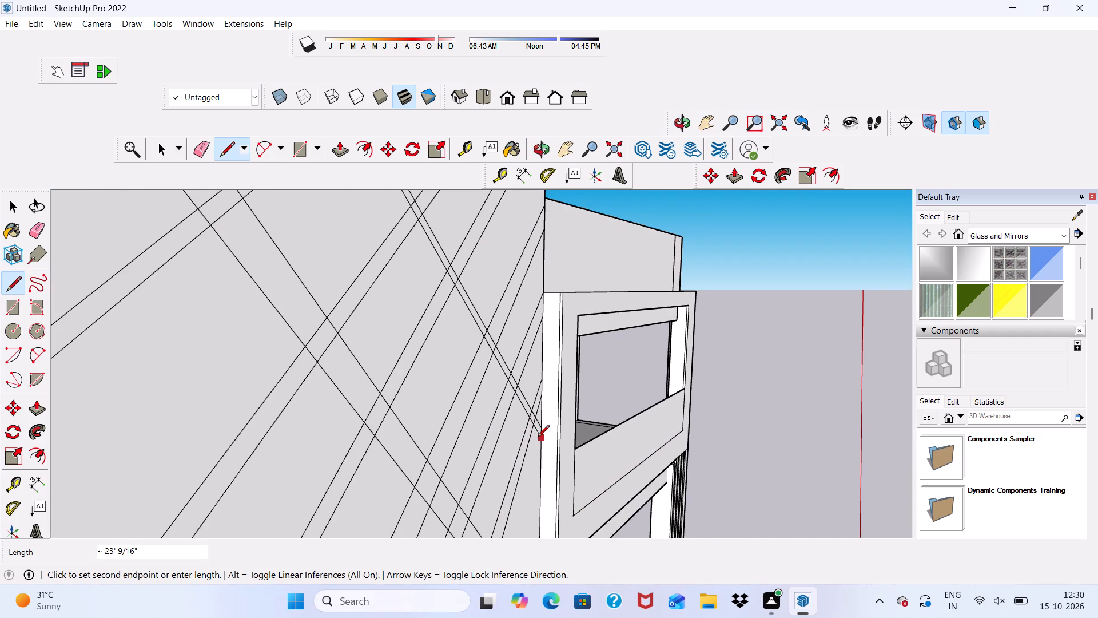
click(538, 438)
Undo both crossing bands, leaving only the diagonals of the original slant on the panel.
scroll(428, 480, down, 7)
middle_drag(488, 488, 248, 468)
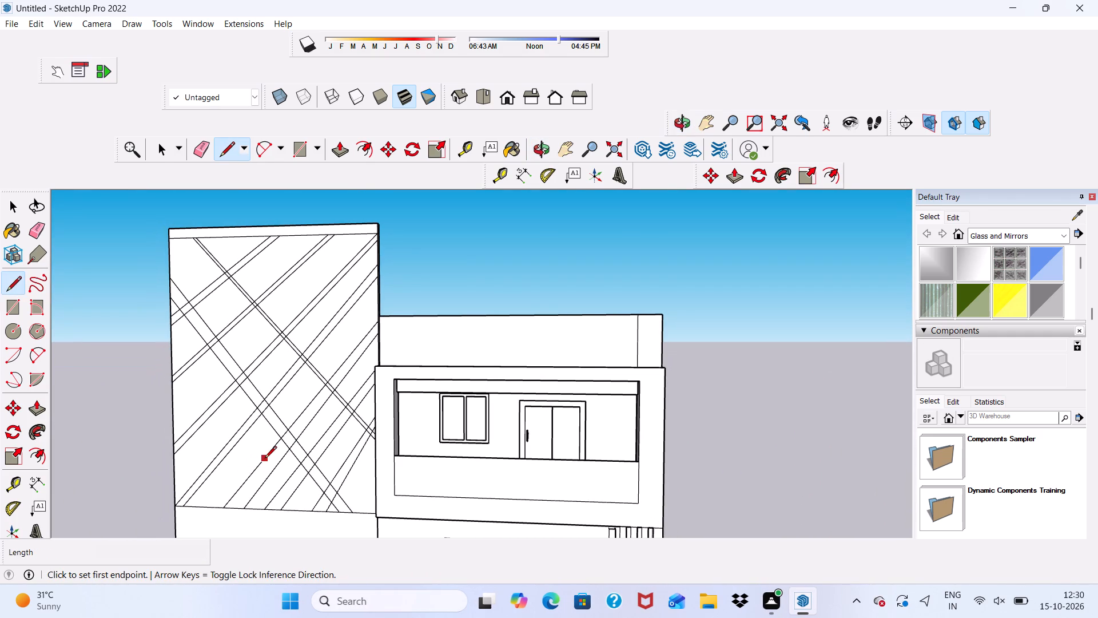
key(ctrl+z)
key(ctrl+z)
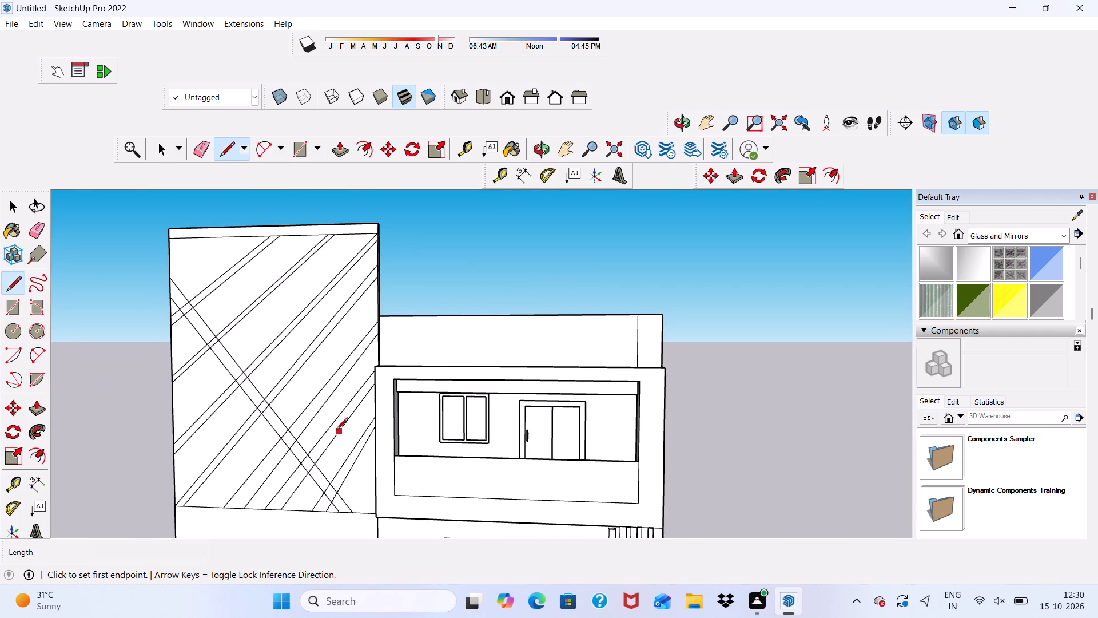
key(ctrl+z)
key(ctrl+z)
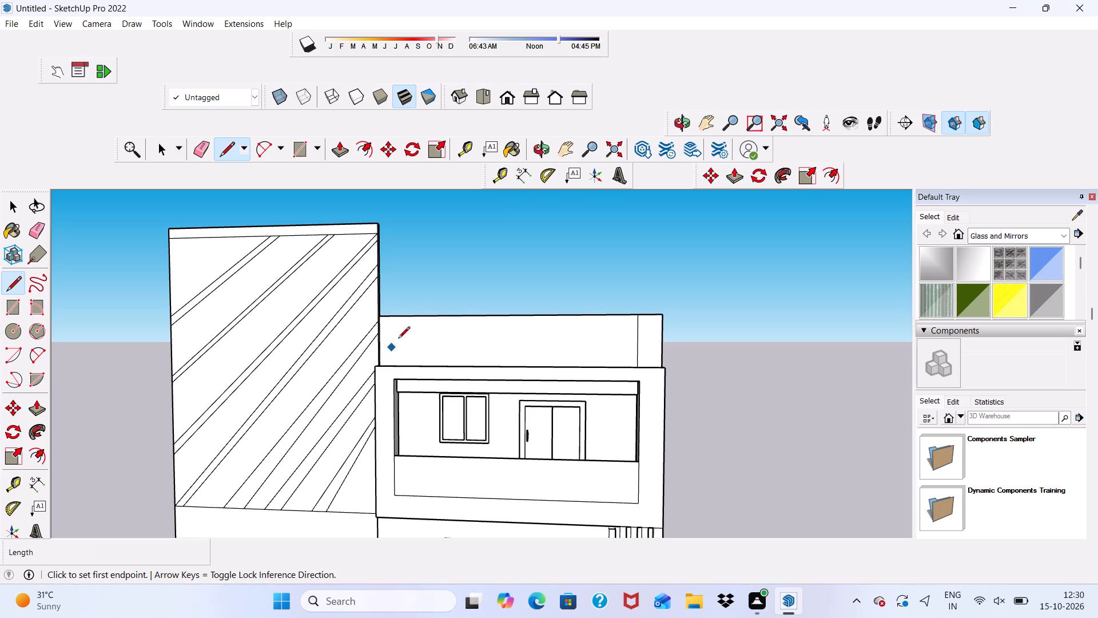
Undo all the remaining diagonal bands on the tall wall's upper panel until only its top and bottom lines are left.
key(space)
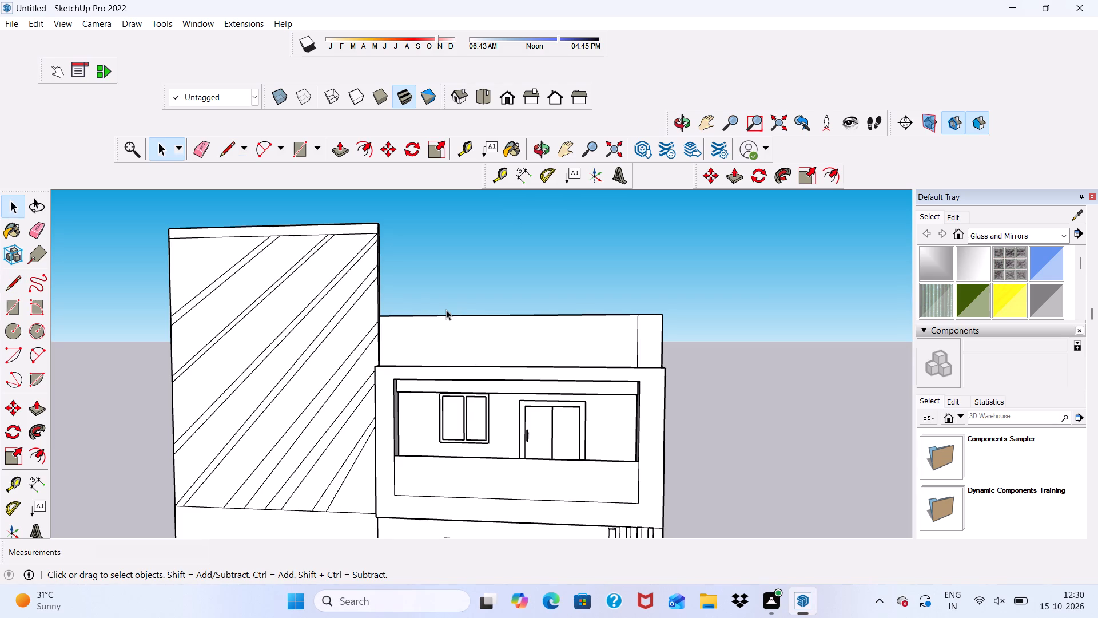
ctrl+double_click(446, 310)
key(ctrl+z)
drag(446, 310, 460, 308)
key(ctrl+z)
ctrl+click(460, 308)
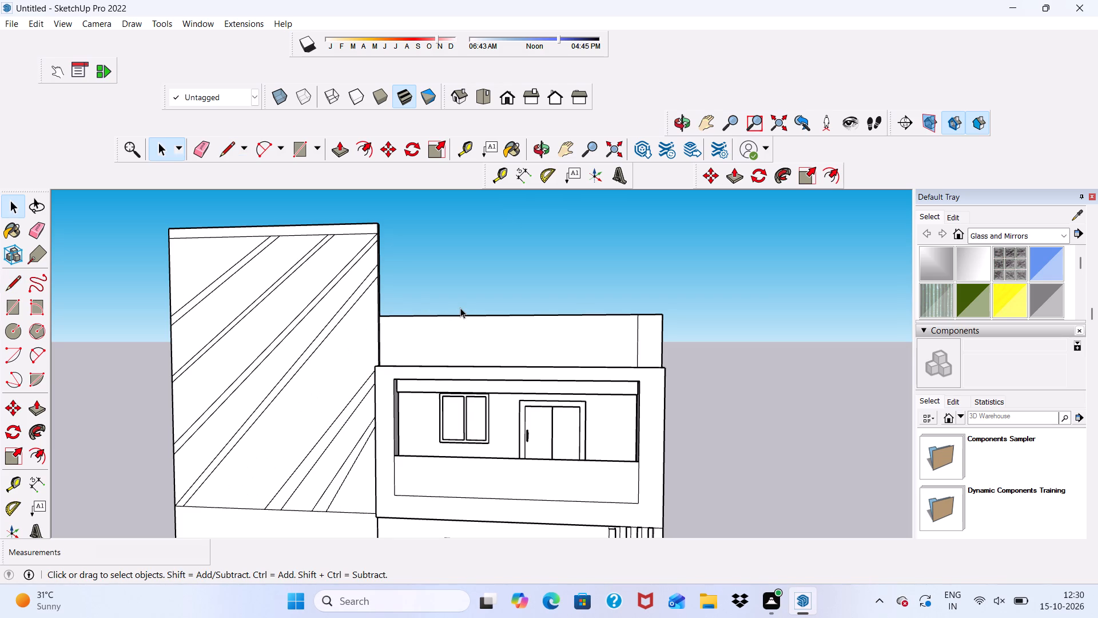
key(ctrl+z)
key(ctrl+z)
key(ctrl+z)
key(ctrl+z)
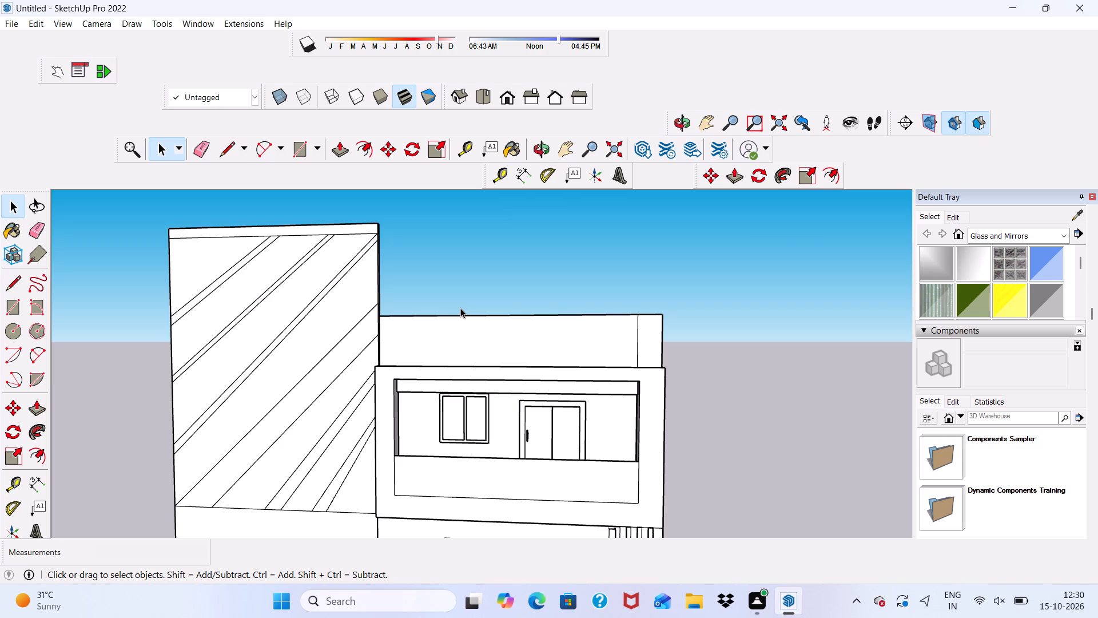
key(ctrl+z)
key(ctrl+z)
key(ctrl+z)
ctrl+click(460, 308)
ctrl+right_click(460, 308)
key(ctrl+z)
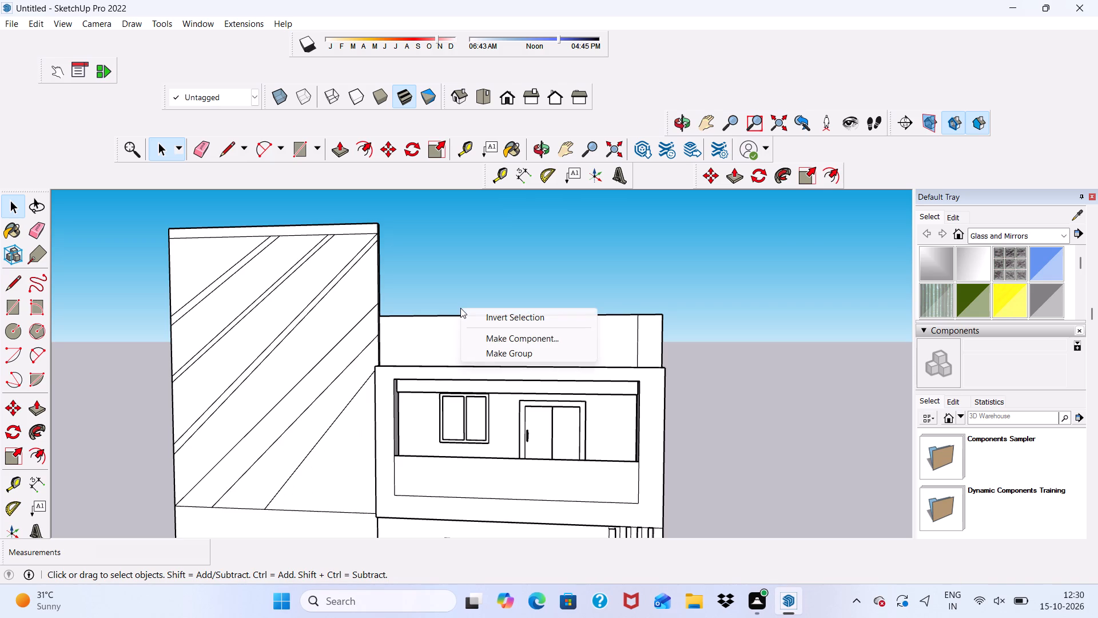
key(ctrl+z)
key(ctrl+z)
key(ctrl+z)
click(411, 261)
key(ctrl+z)
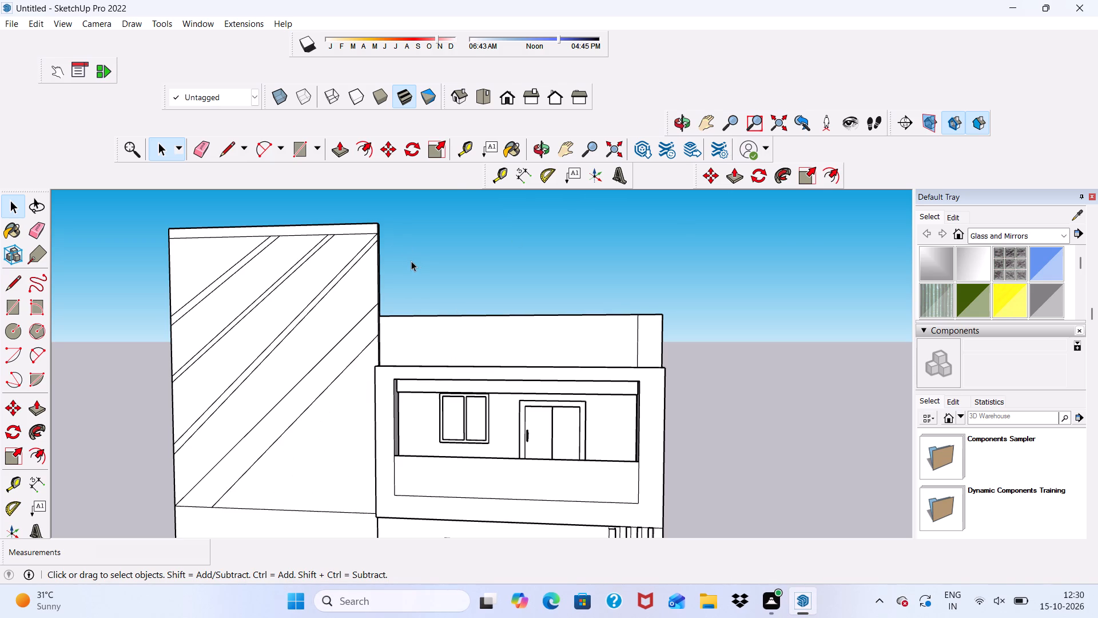
key(ctrl+z)
key(ctrl+z)
key(ctrl+z)
key(ctrl+z)
key(ctrl+z)
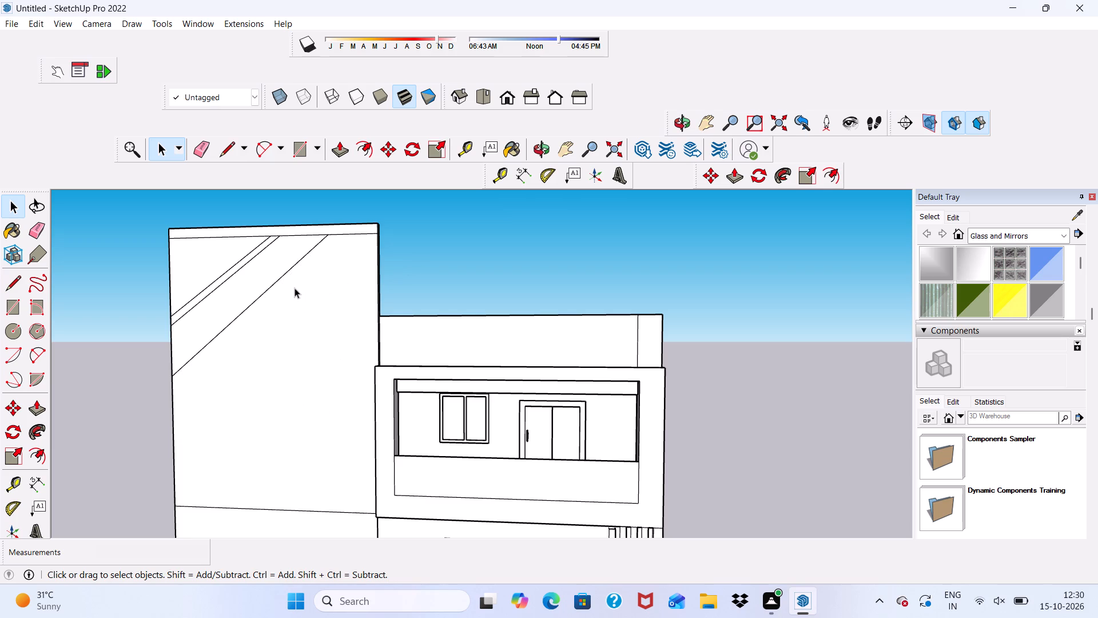
key(ctrl+z)
key(ctrl+z)
key(ctrl+z)
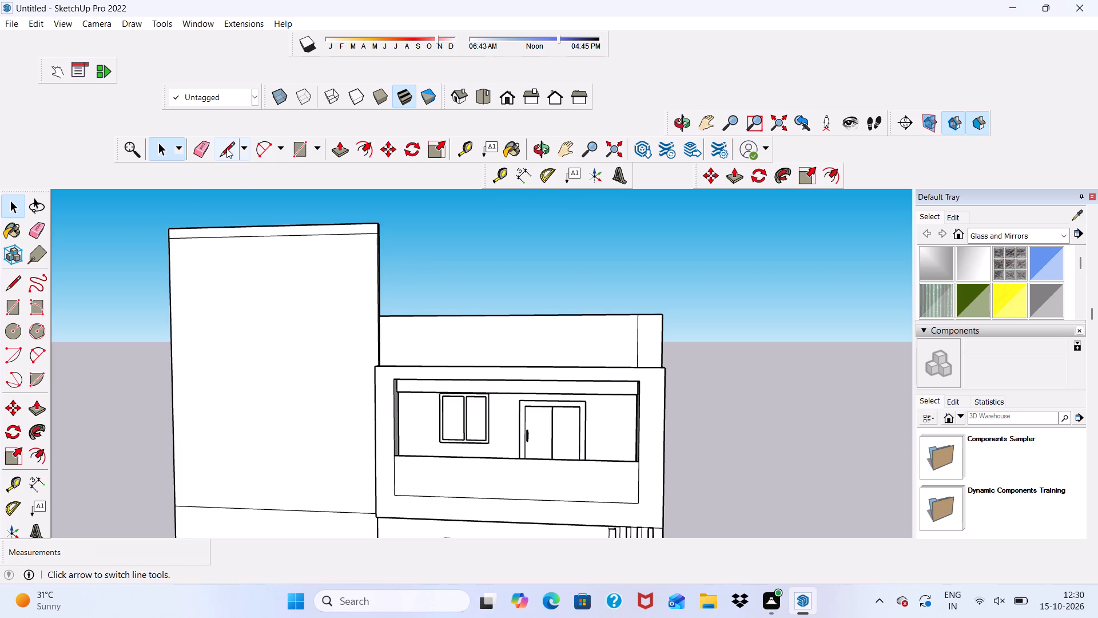
Draw four same-slant diagonals from the panel's outer edge to its top line and balcony-side edge, about 11' 8", 18' 3", 24' 10" and 23' 10" long.
click(226, 148)
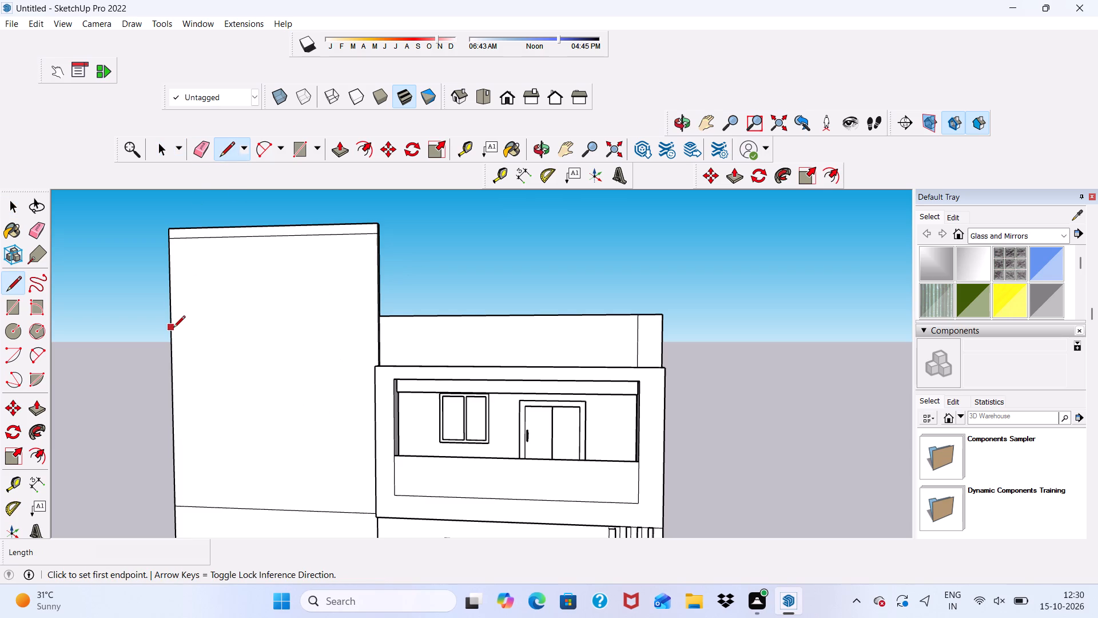
click(173, 328)
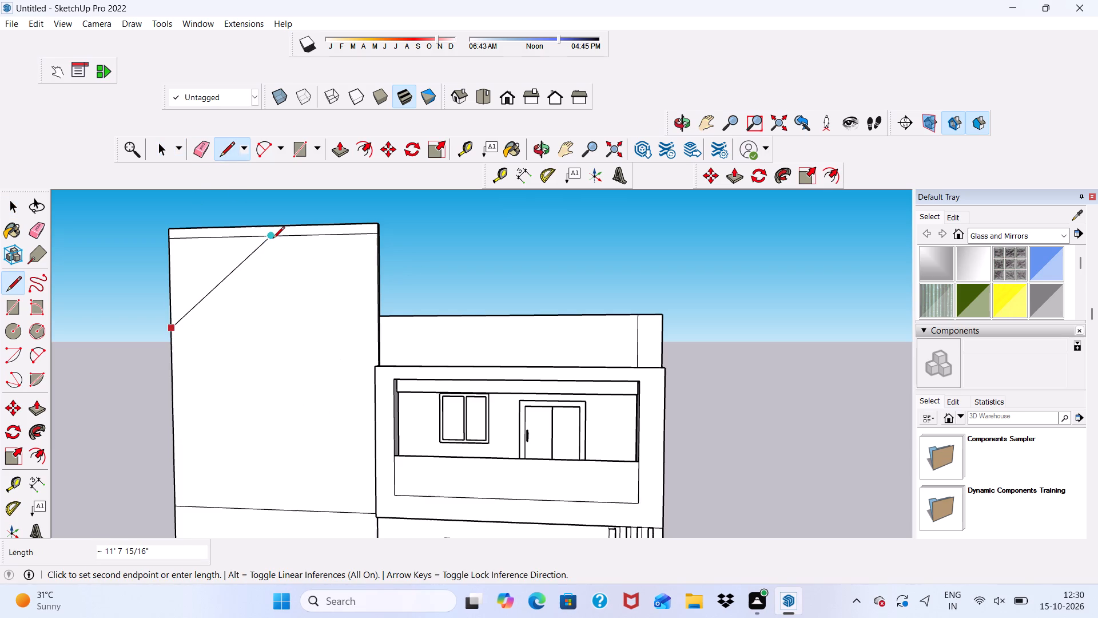
click(273, 239)
click(172, 380)
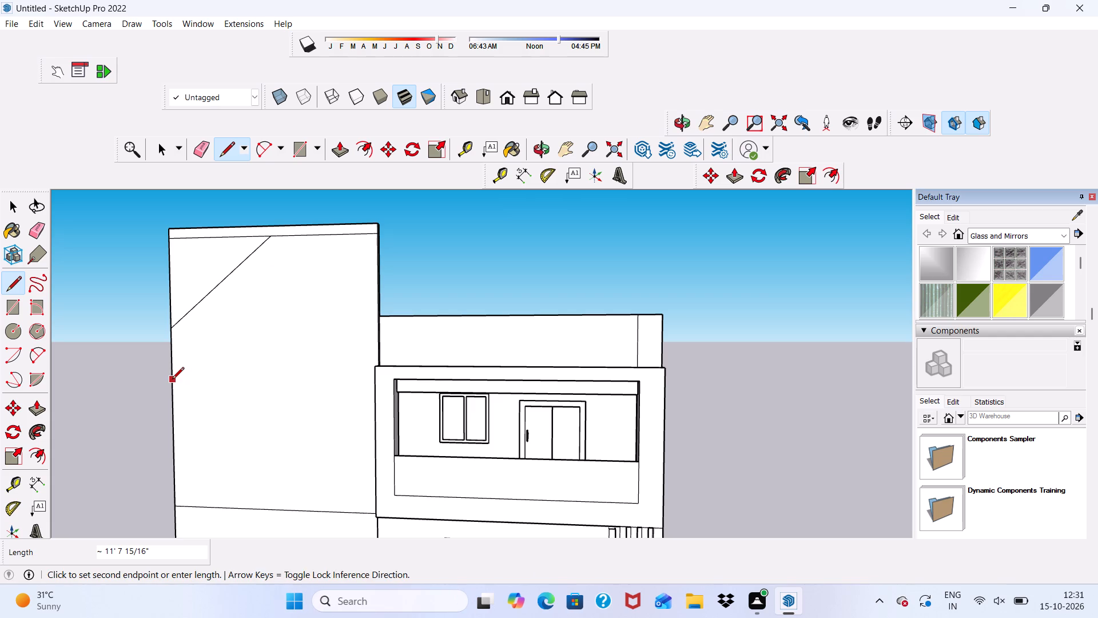
click(329, 240)
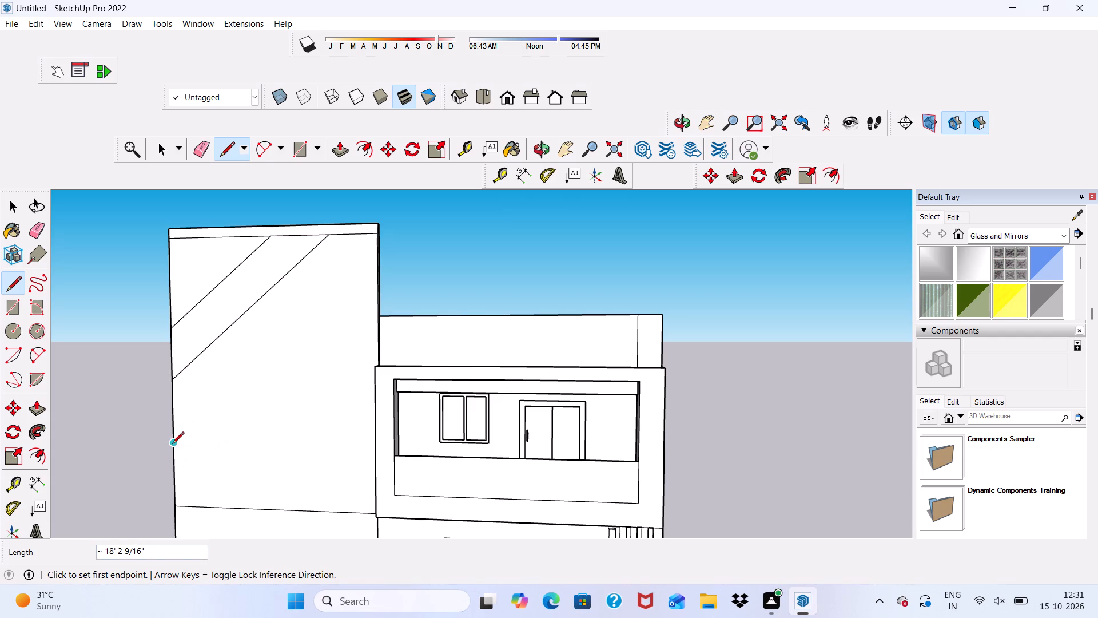
click(172, 445)
click(377, 233)
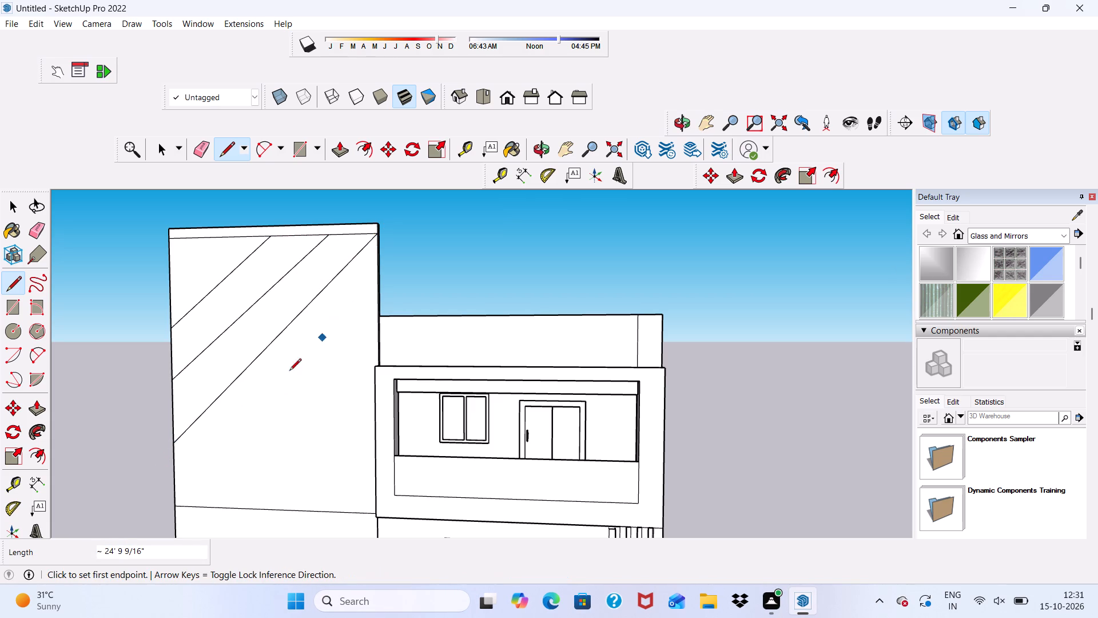
click(173, 489)
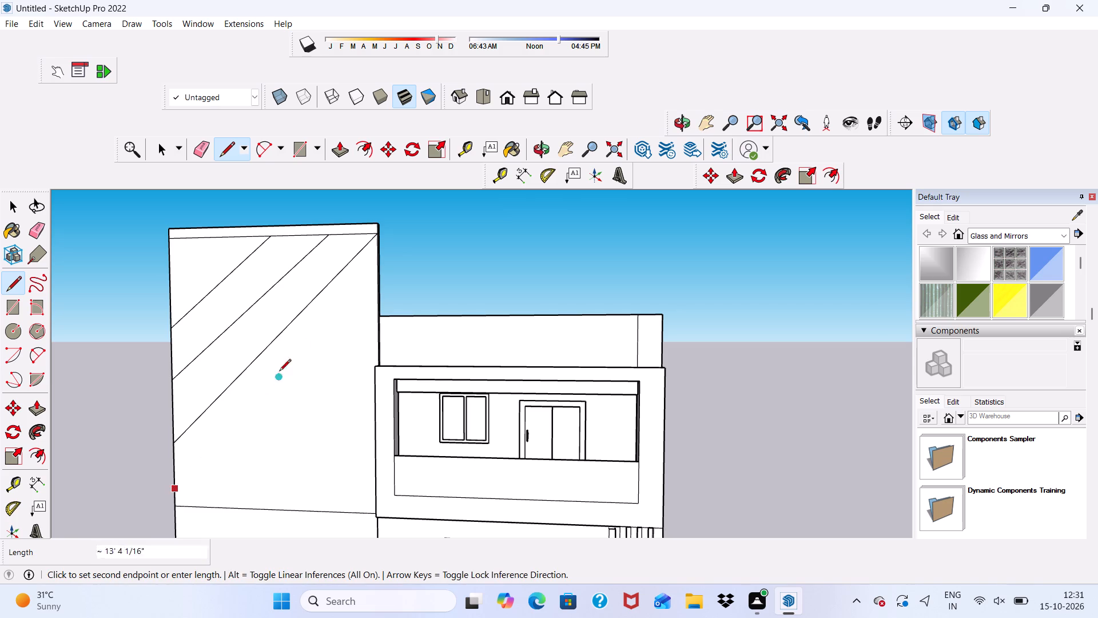
click(376, 307)
Draw three more same-slant diagonals from the panel's bottom line to its balcony-side edge, about 20' 2", 14' 5" and 9' 6" long.
scroll(232, 489, up, 1)
scroll(269, 439, down, 5)
middle_drag(294, 447, 238, 433)
scroll(282, 449, up, 6)
scroll(244, 477, up, 1)
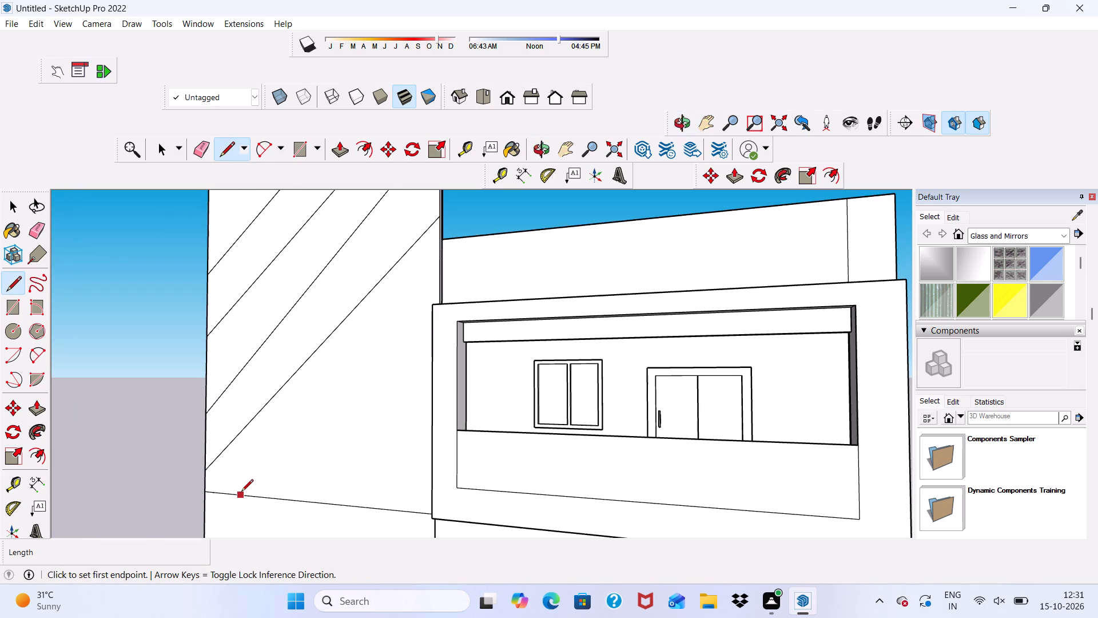
click(241, 492)
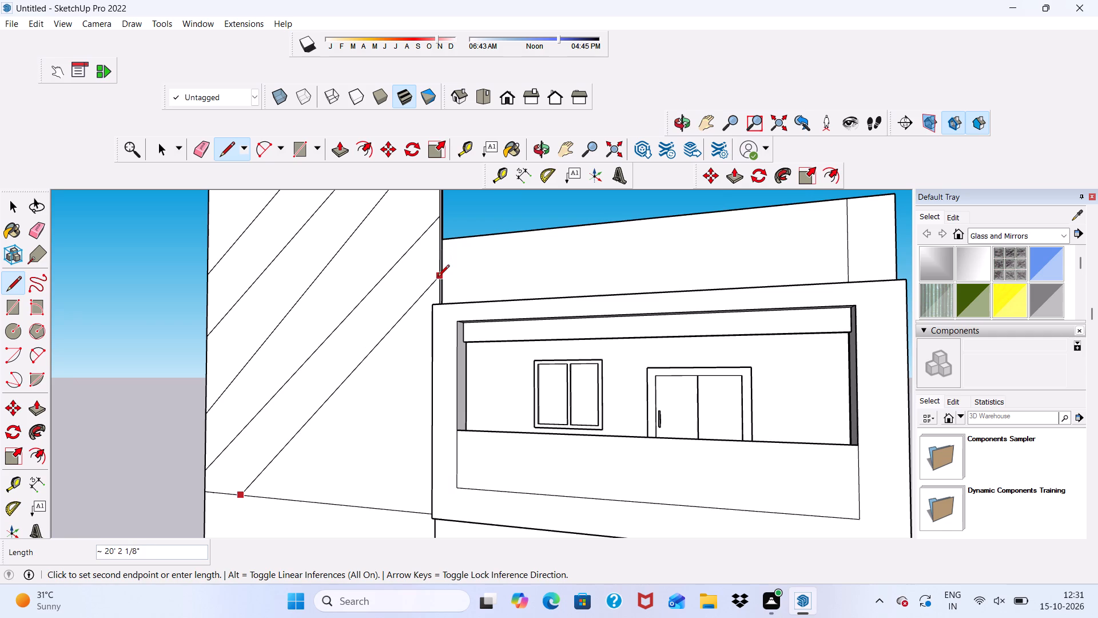
click(437, 280)
scroll(284, 513, up, 4)
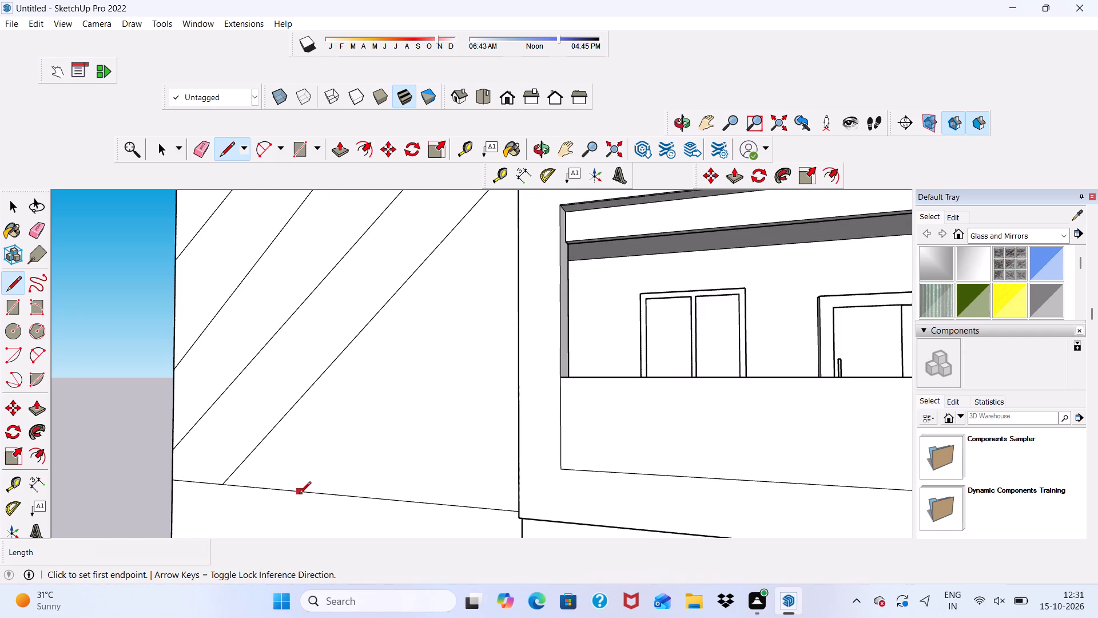
click(299, 494)
scroll(427, 382, down, 1)
scroll(369, 351, down, 1)
middle_drag(373, 360, 579, 365)
scroll(552, 305, up, 1)
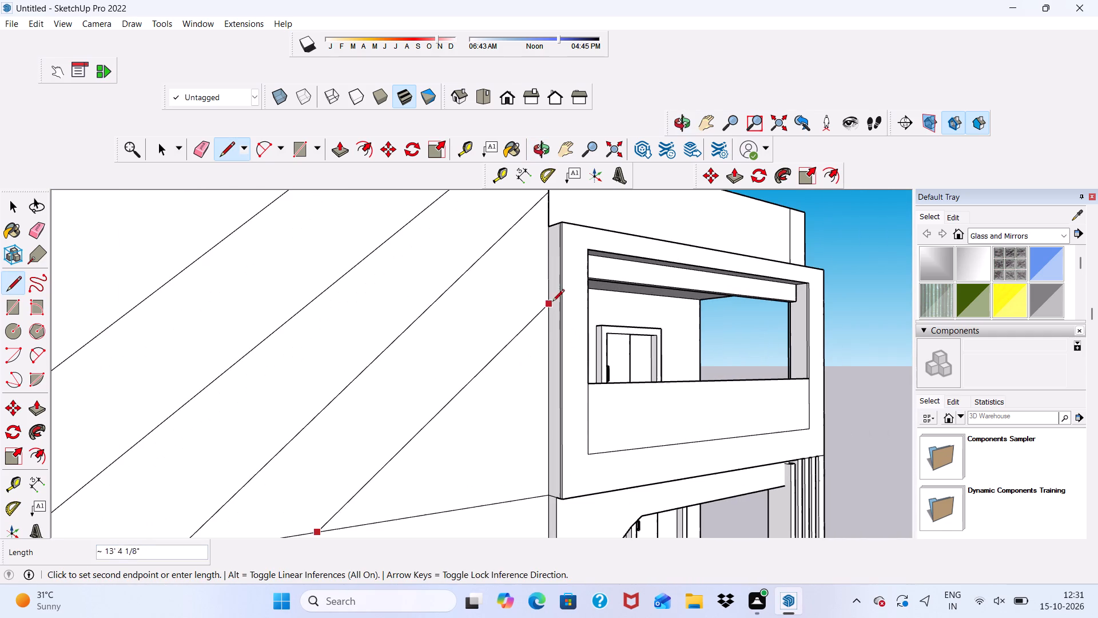
click(548, 269)
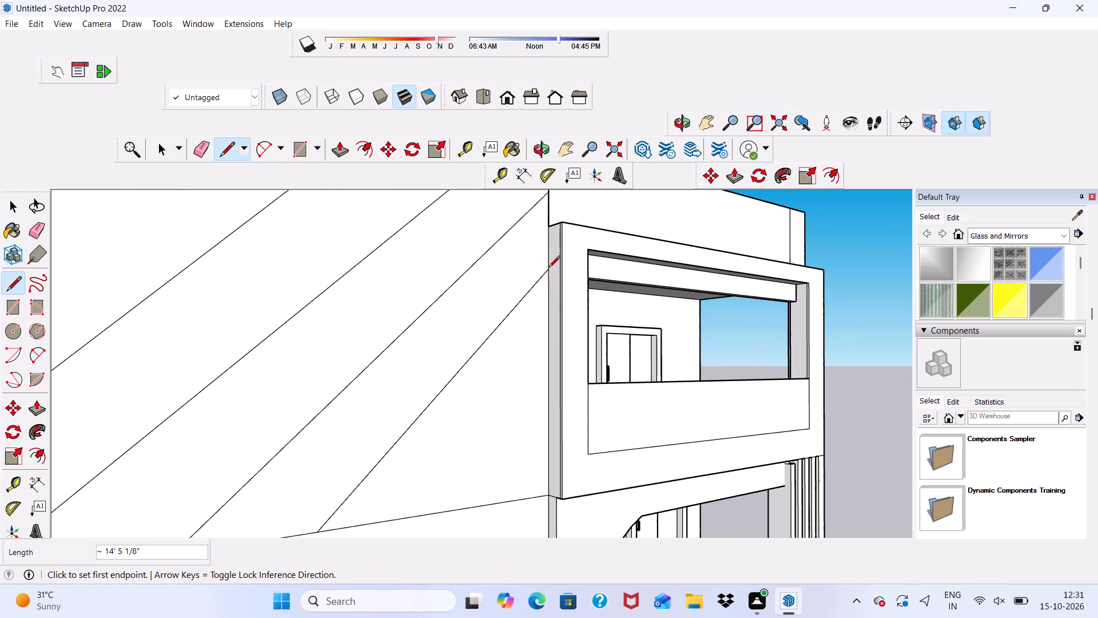
click(429, 511)
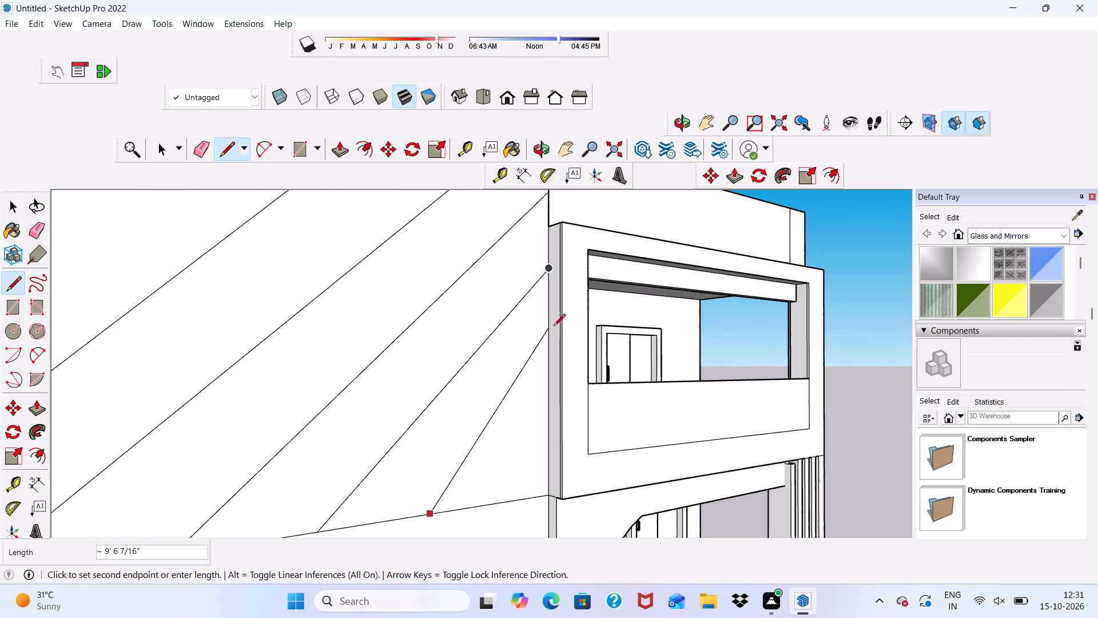
click(548, 325)
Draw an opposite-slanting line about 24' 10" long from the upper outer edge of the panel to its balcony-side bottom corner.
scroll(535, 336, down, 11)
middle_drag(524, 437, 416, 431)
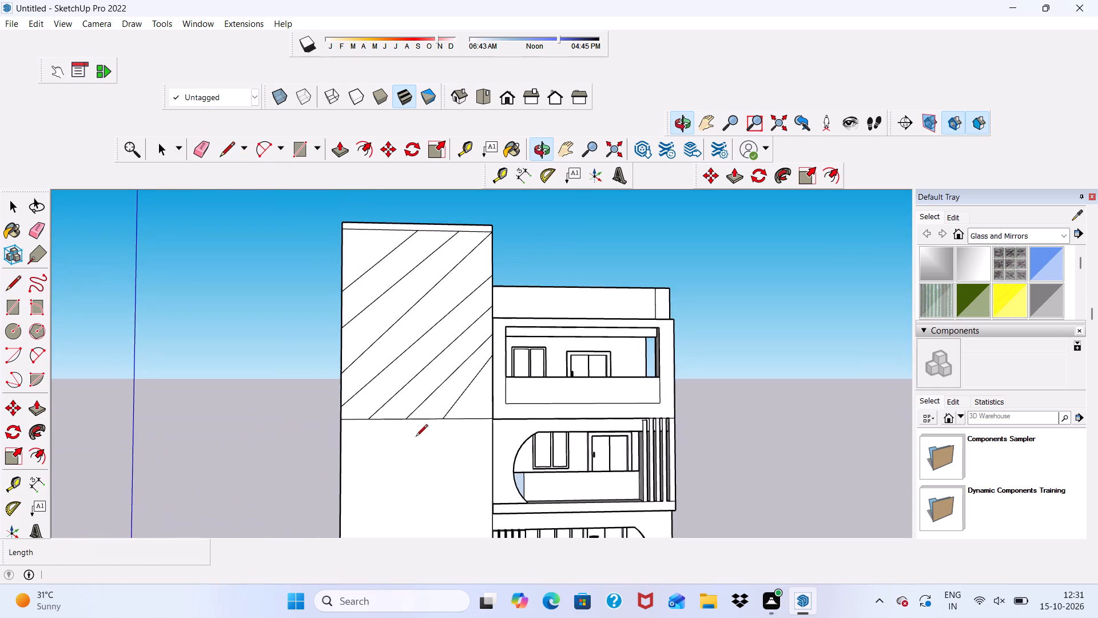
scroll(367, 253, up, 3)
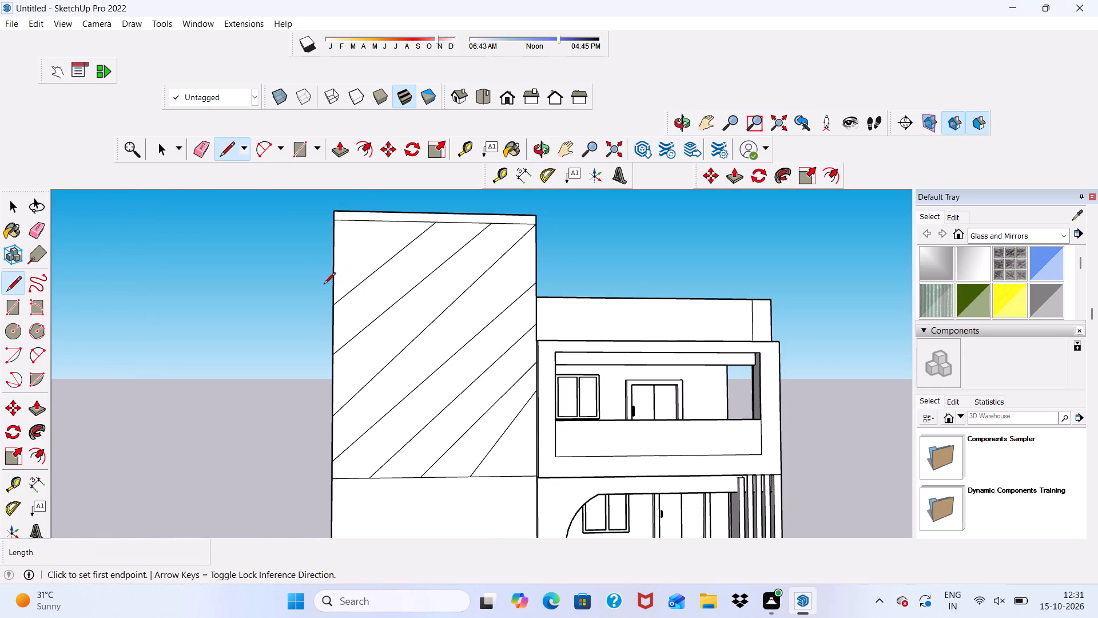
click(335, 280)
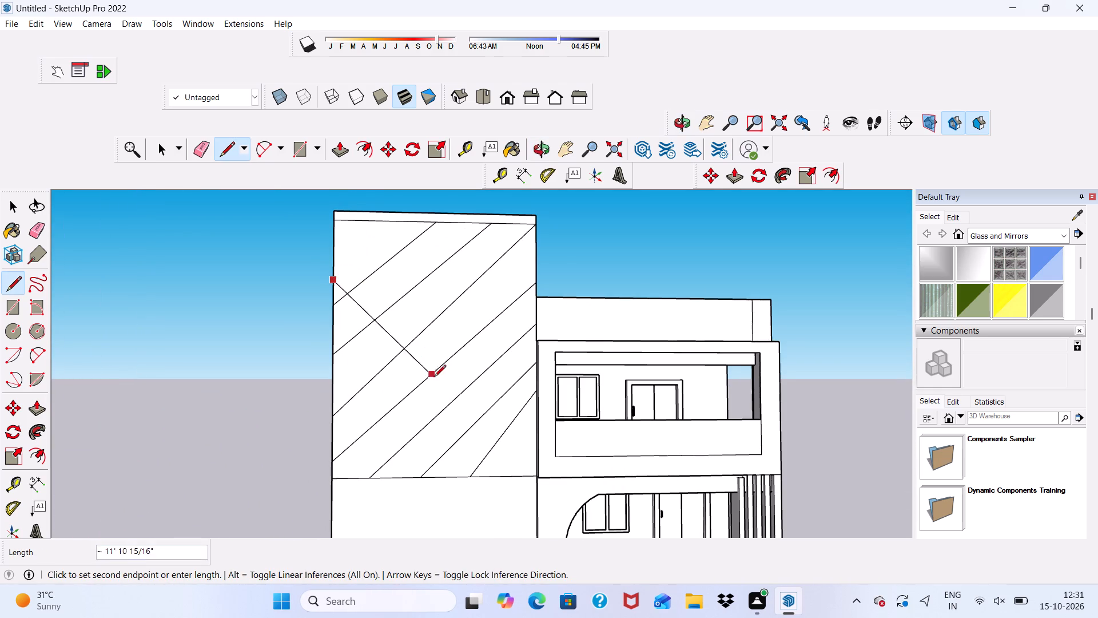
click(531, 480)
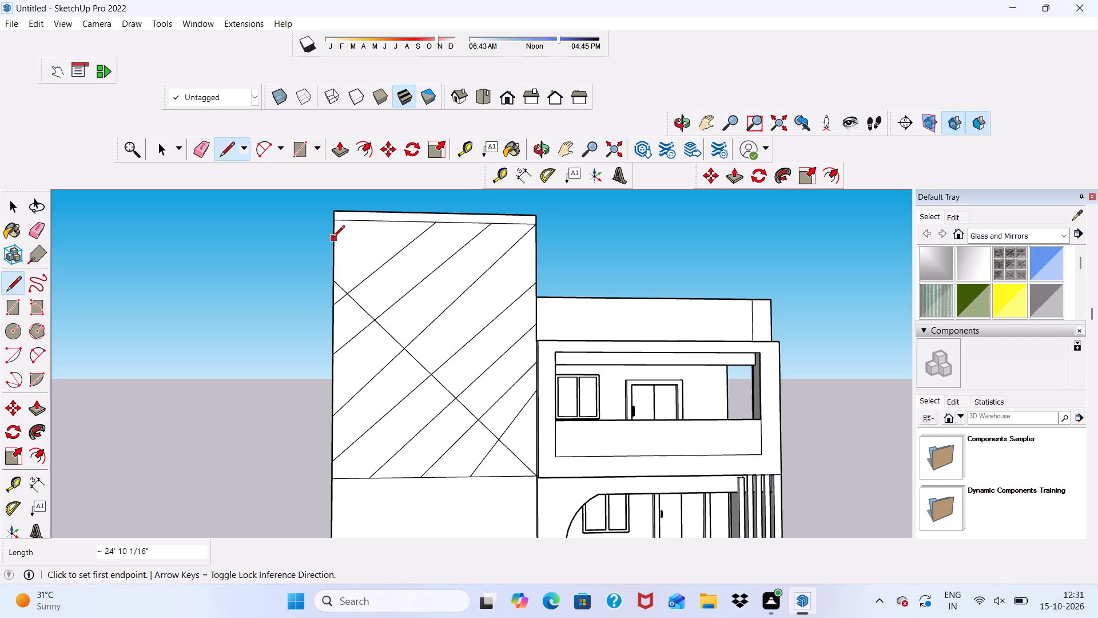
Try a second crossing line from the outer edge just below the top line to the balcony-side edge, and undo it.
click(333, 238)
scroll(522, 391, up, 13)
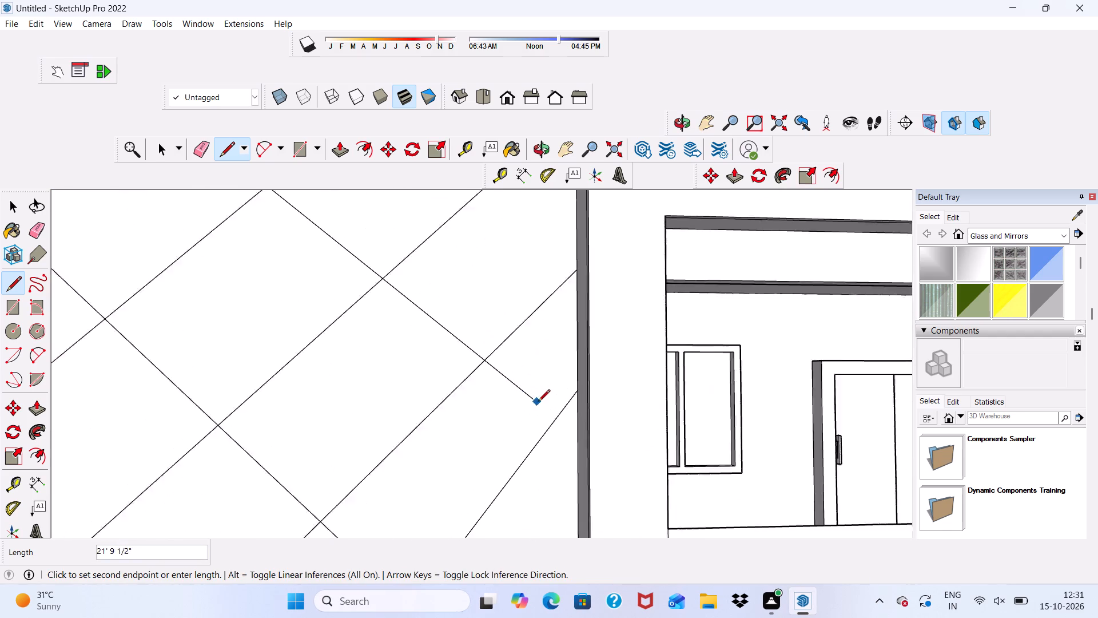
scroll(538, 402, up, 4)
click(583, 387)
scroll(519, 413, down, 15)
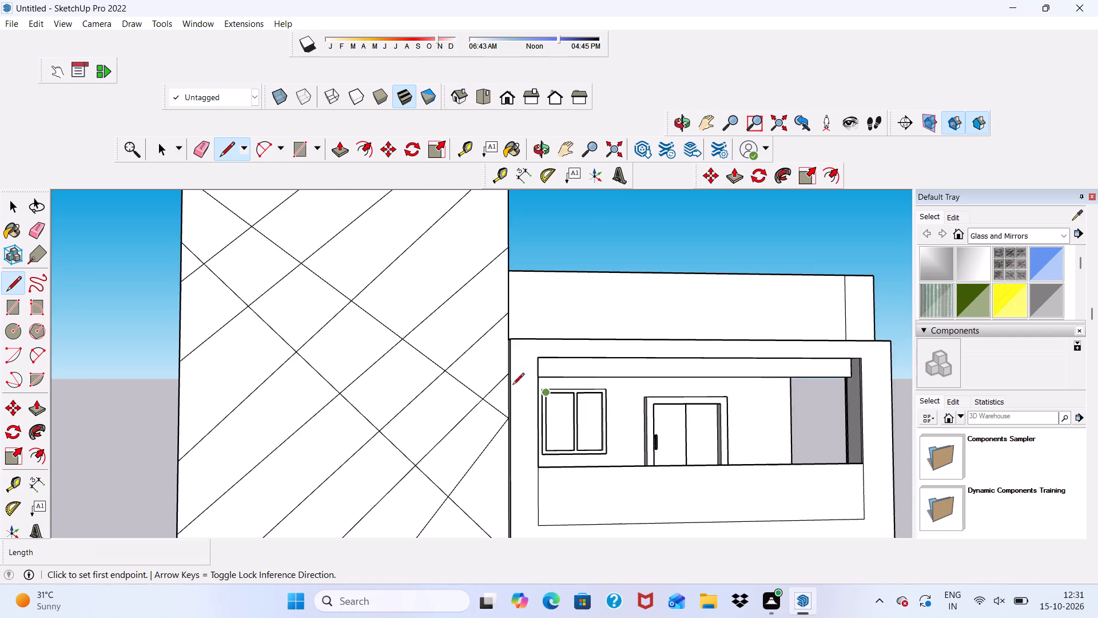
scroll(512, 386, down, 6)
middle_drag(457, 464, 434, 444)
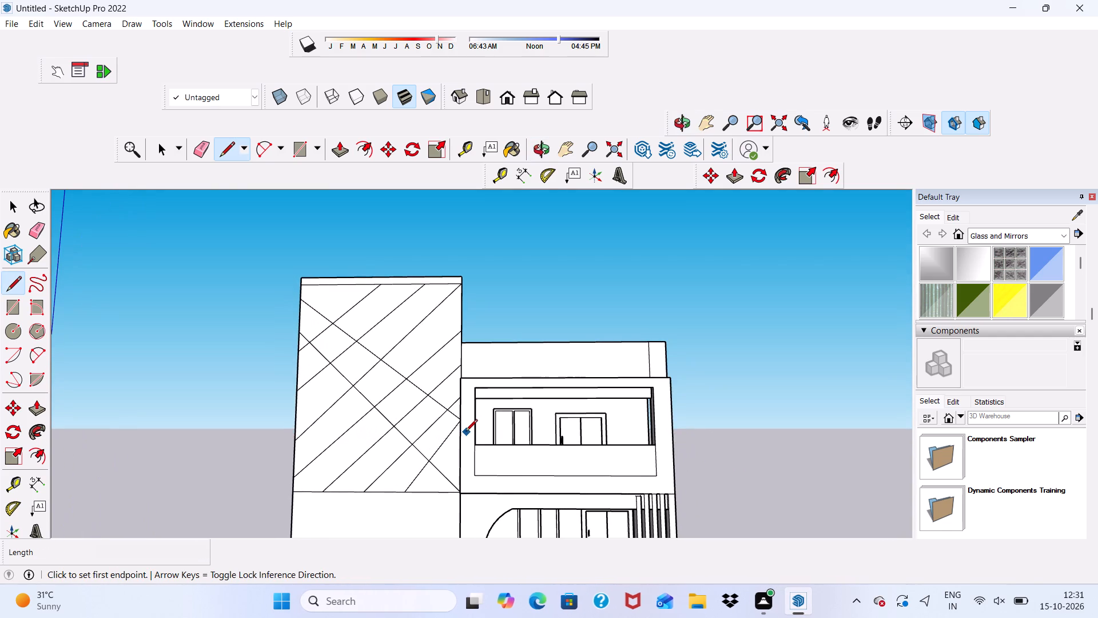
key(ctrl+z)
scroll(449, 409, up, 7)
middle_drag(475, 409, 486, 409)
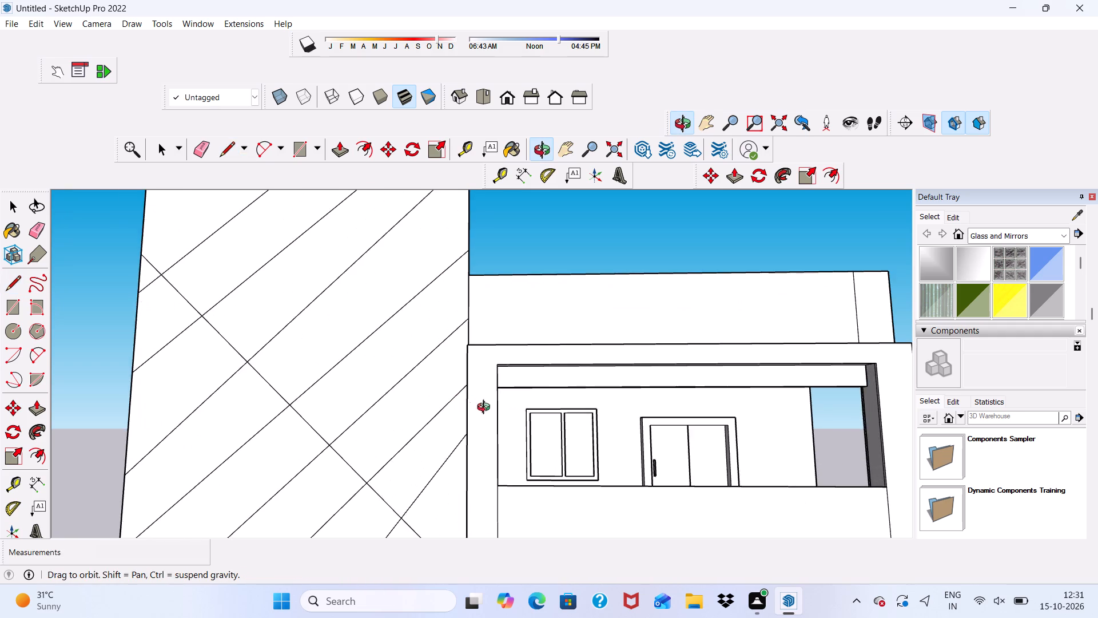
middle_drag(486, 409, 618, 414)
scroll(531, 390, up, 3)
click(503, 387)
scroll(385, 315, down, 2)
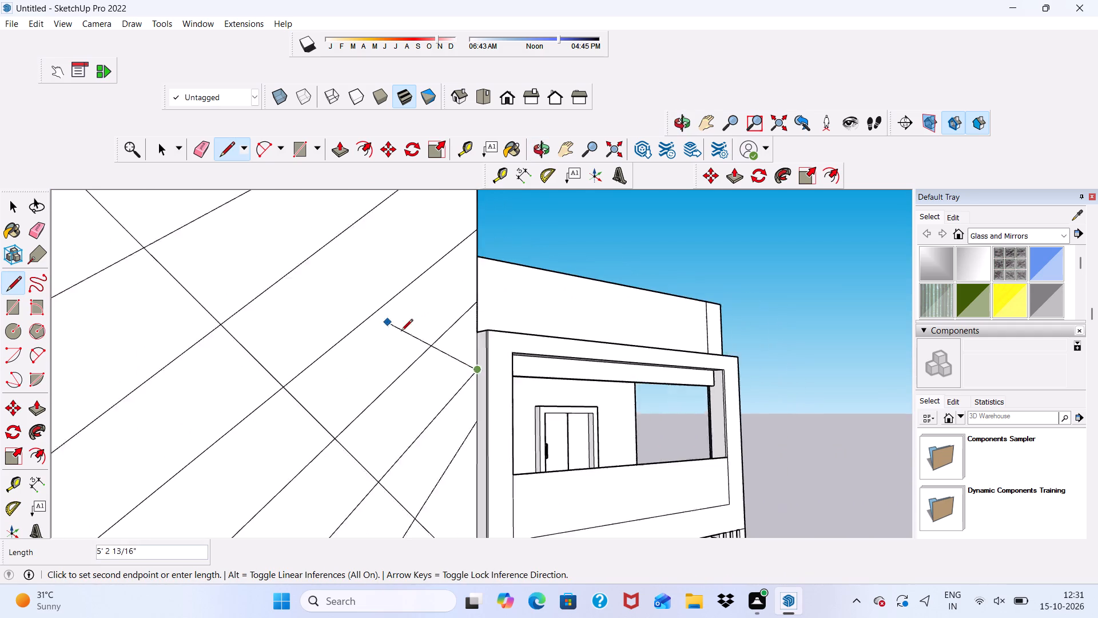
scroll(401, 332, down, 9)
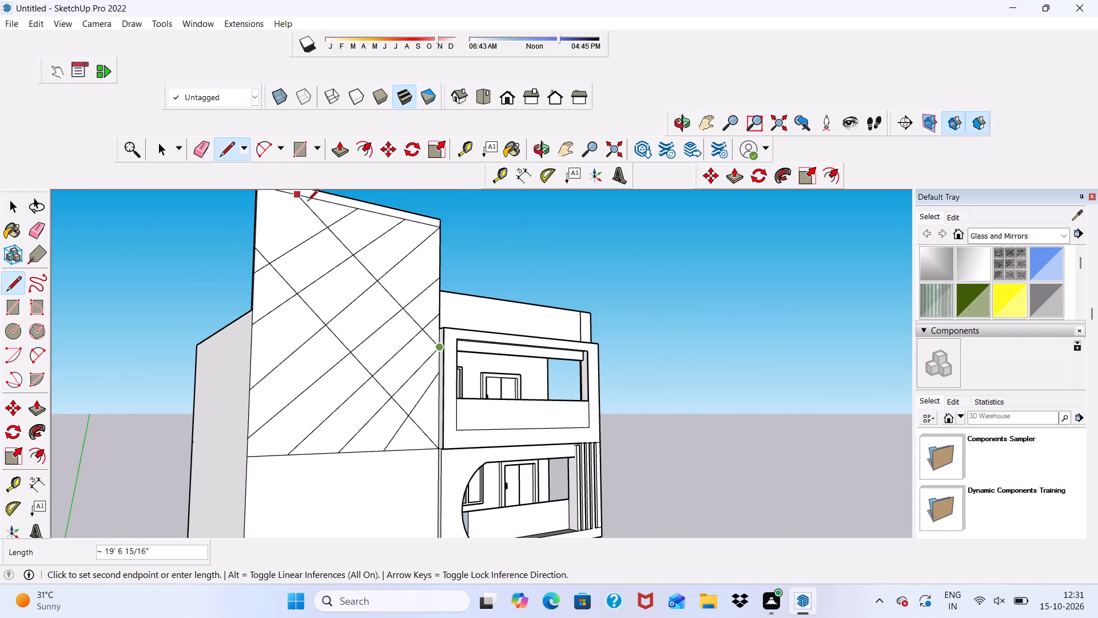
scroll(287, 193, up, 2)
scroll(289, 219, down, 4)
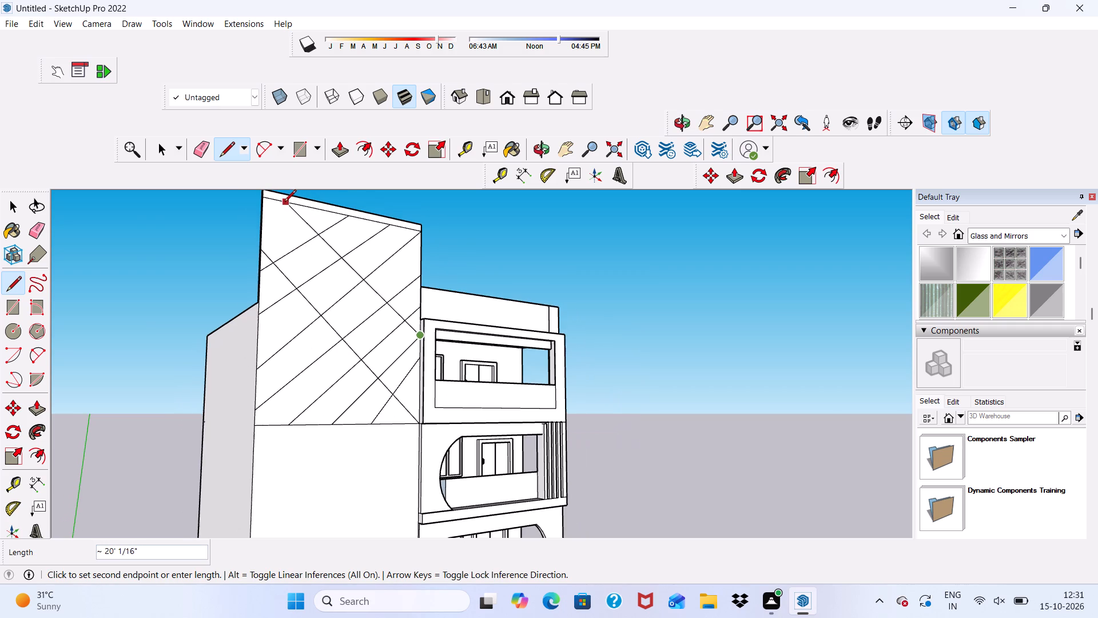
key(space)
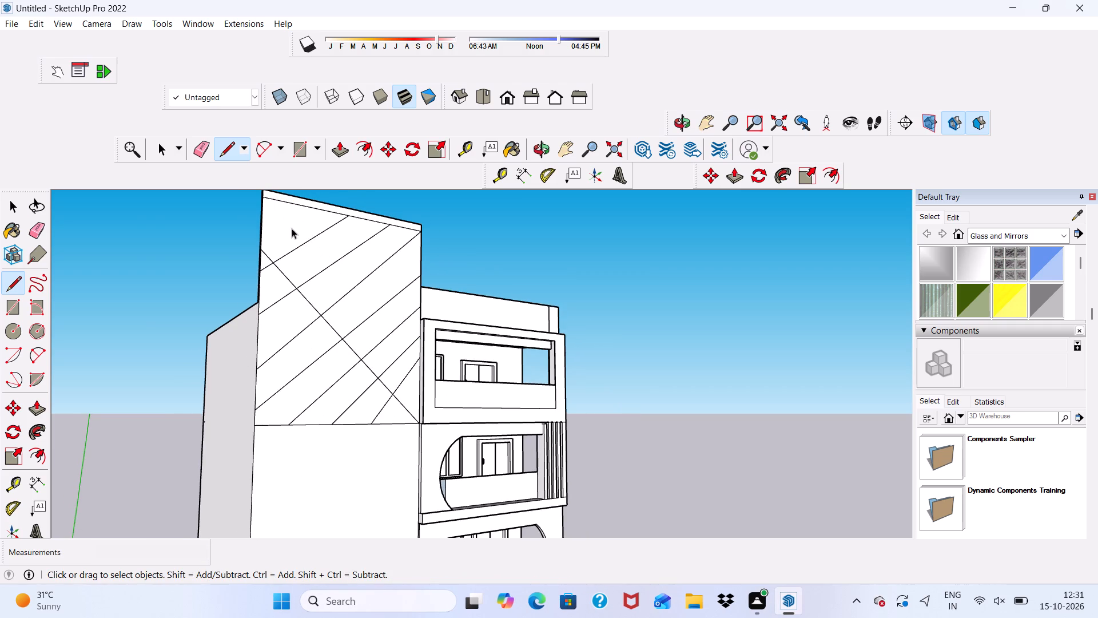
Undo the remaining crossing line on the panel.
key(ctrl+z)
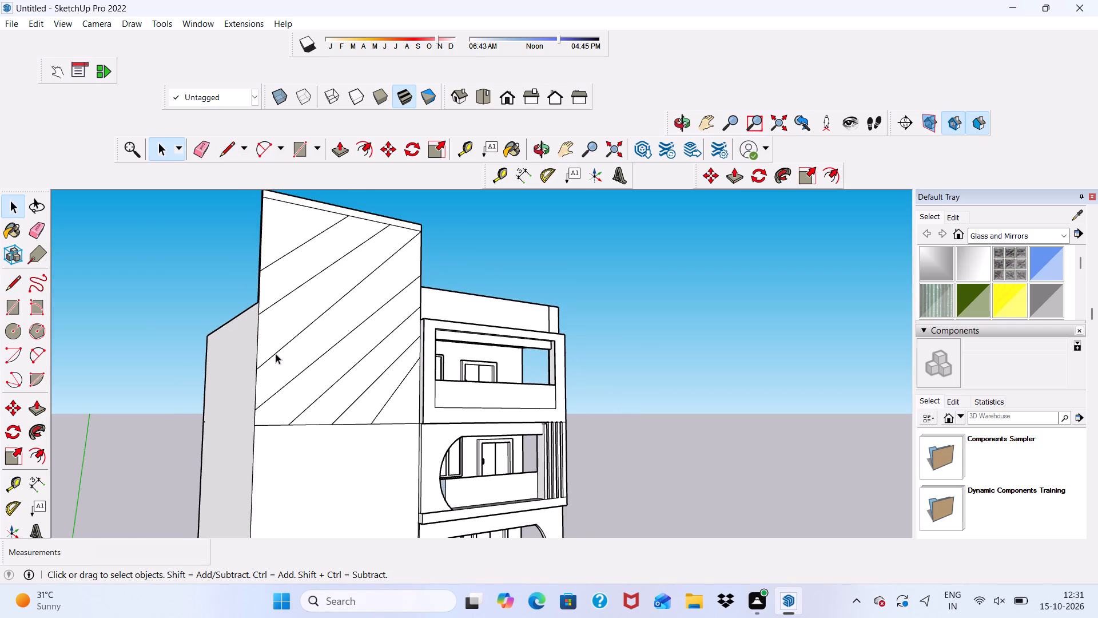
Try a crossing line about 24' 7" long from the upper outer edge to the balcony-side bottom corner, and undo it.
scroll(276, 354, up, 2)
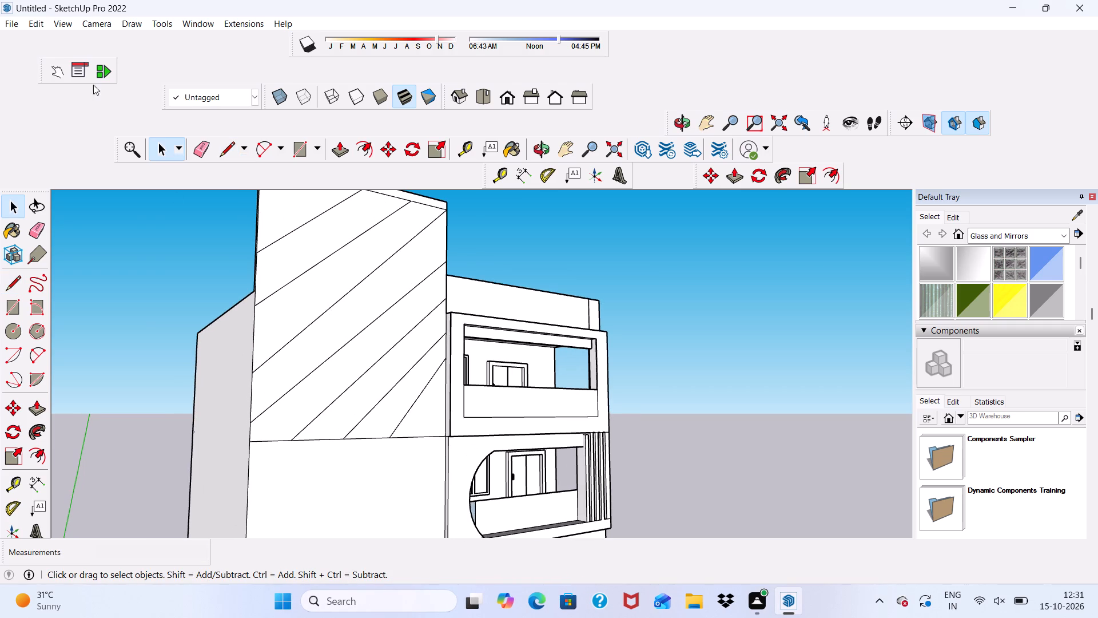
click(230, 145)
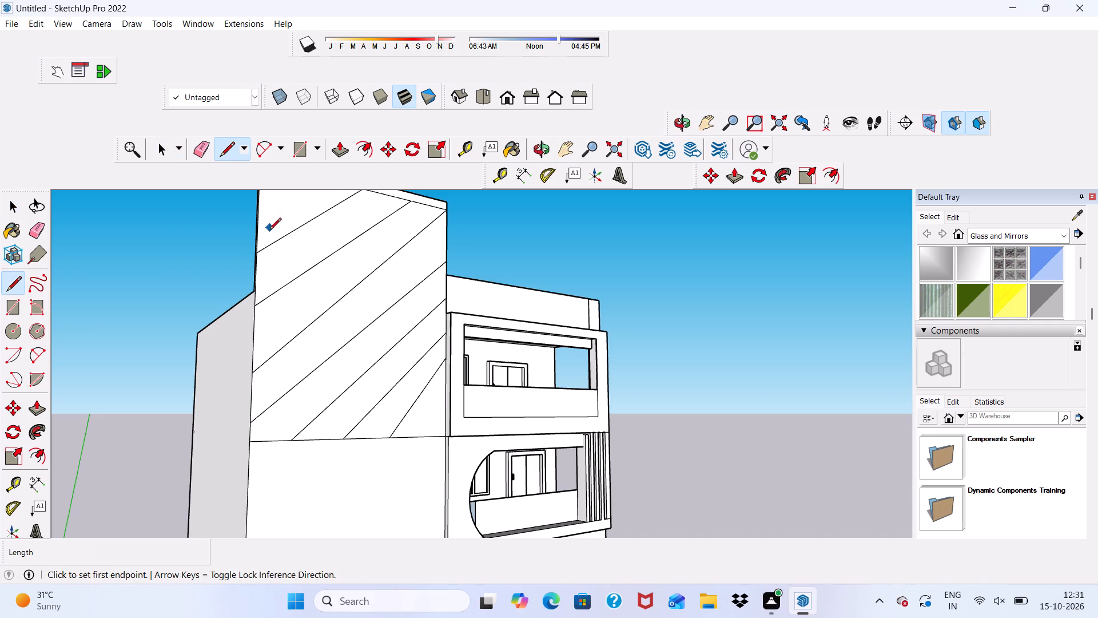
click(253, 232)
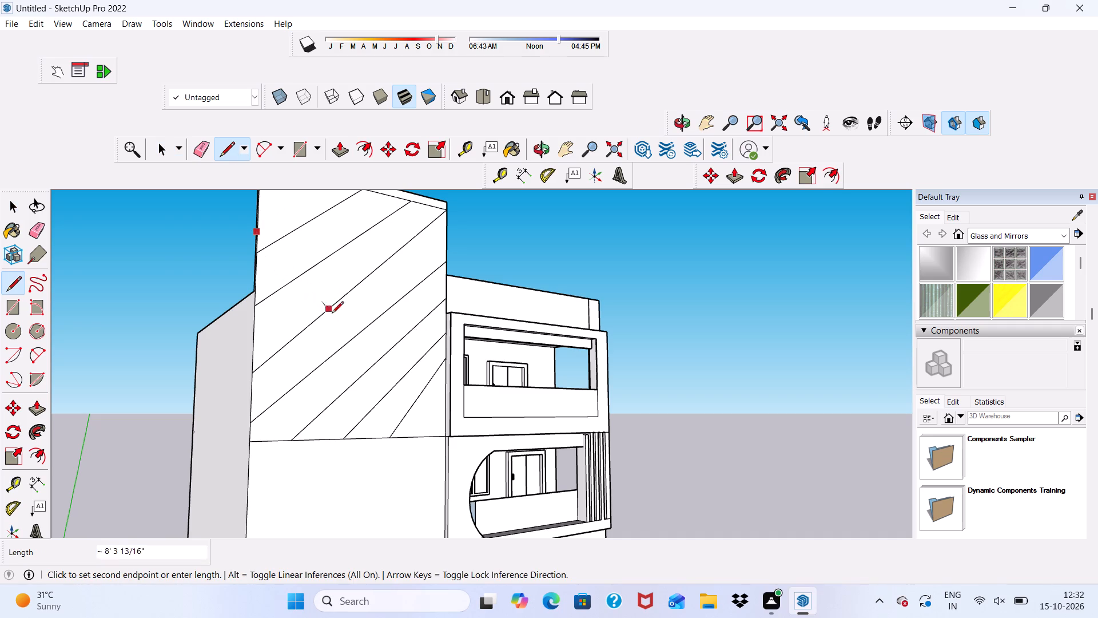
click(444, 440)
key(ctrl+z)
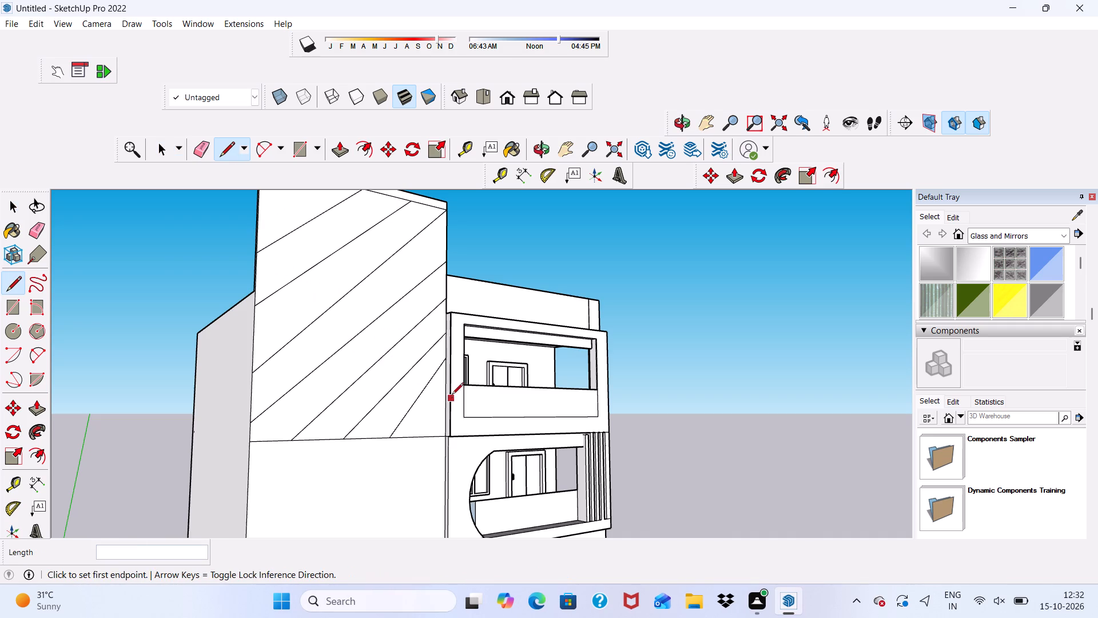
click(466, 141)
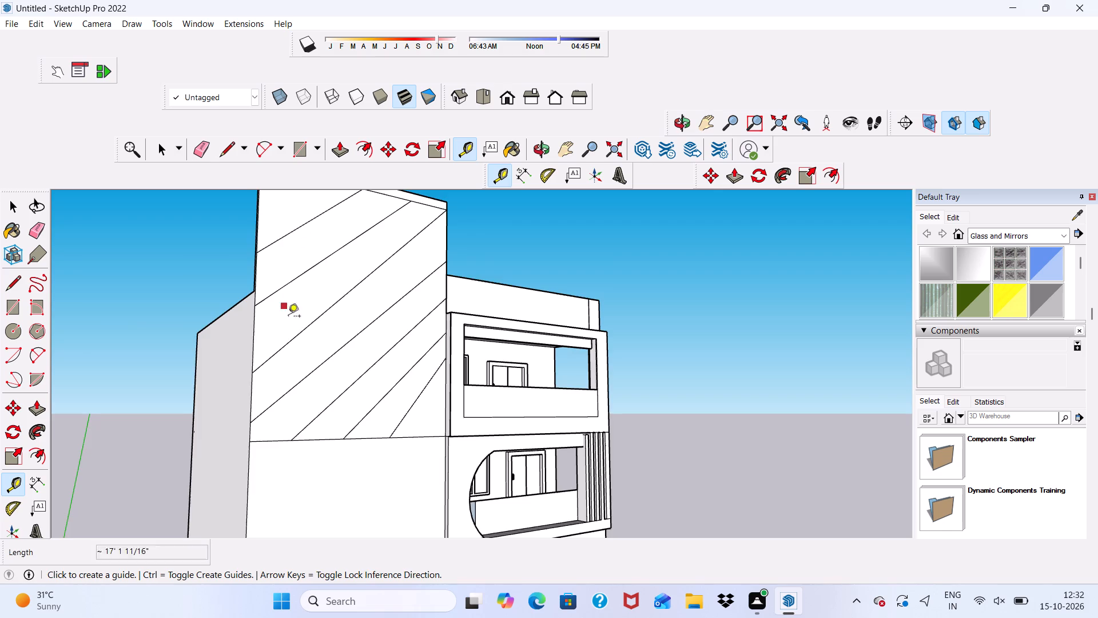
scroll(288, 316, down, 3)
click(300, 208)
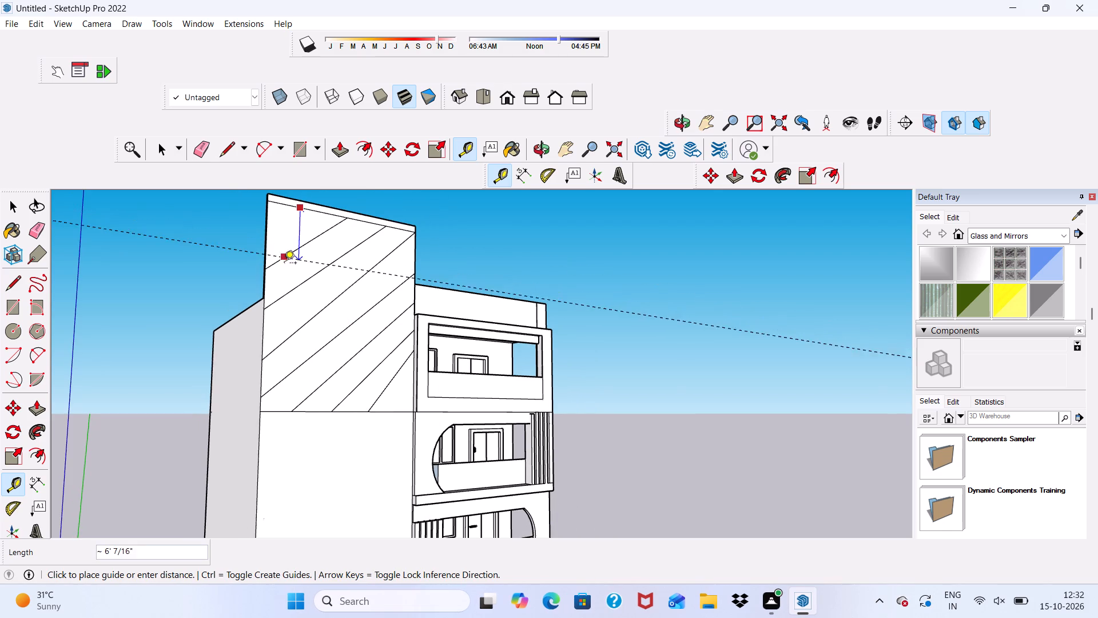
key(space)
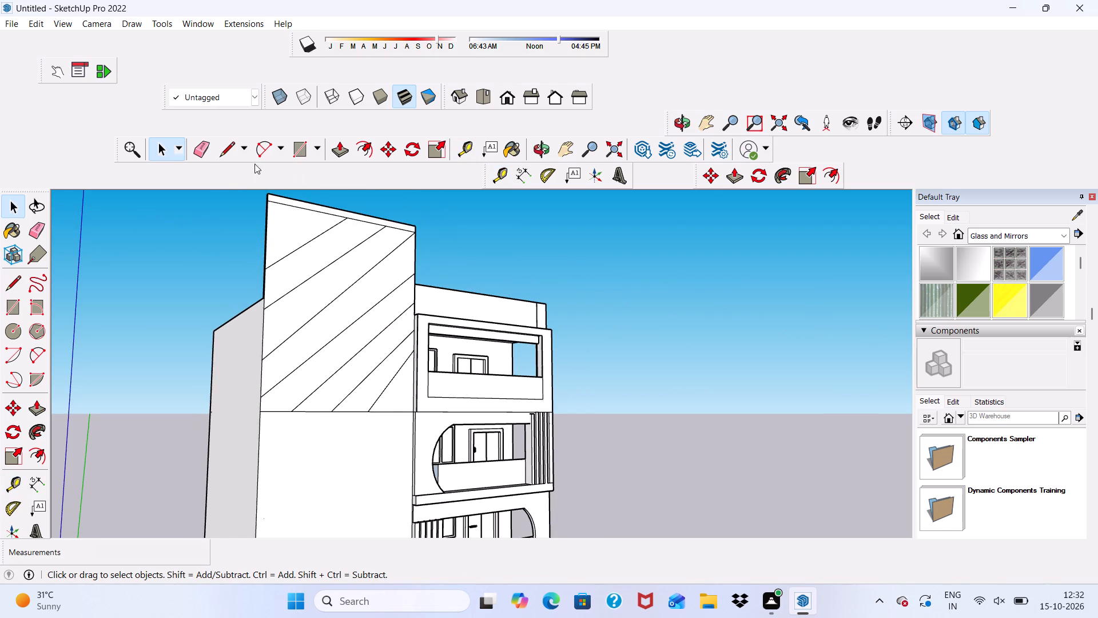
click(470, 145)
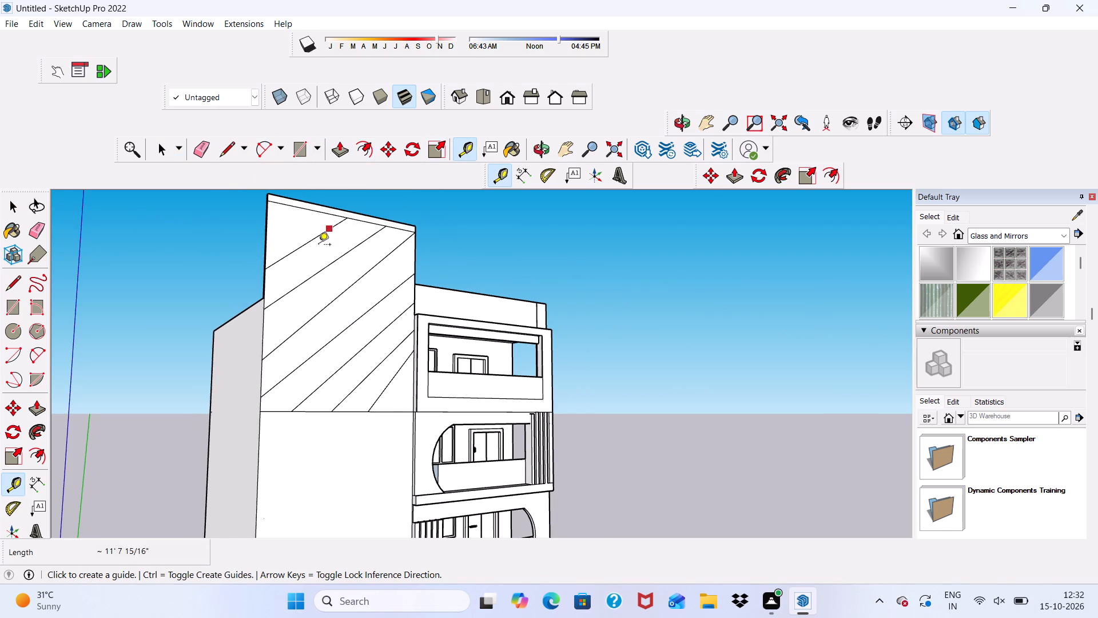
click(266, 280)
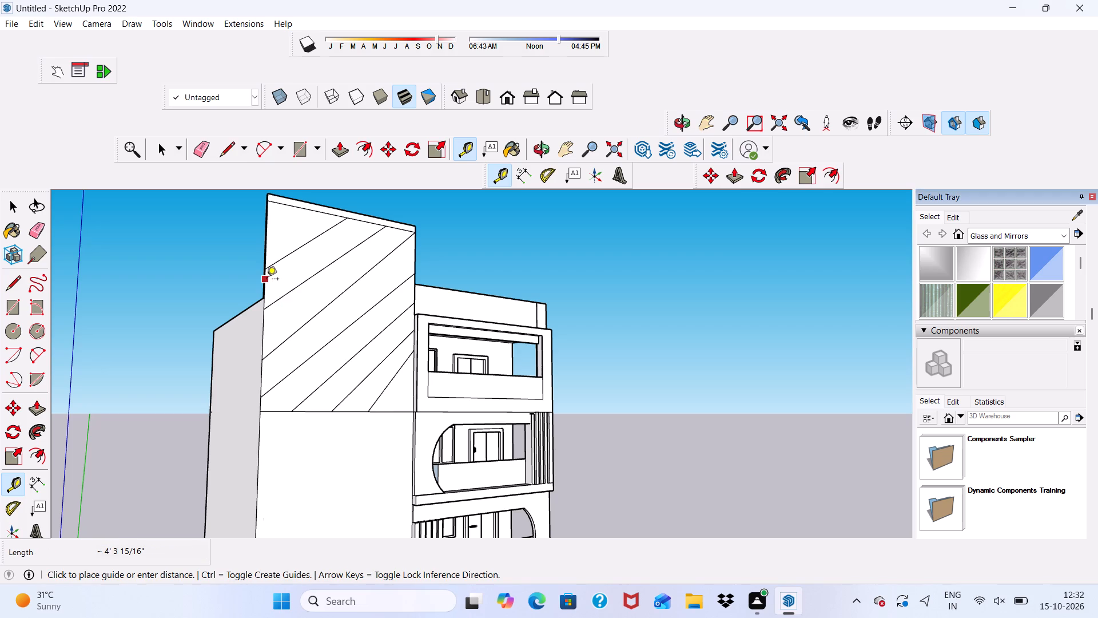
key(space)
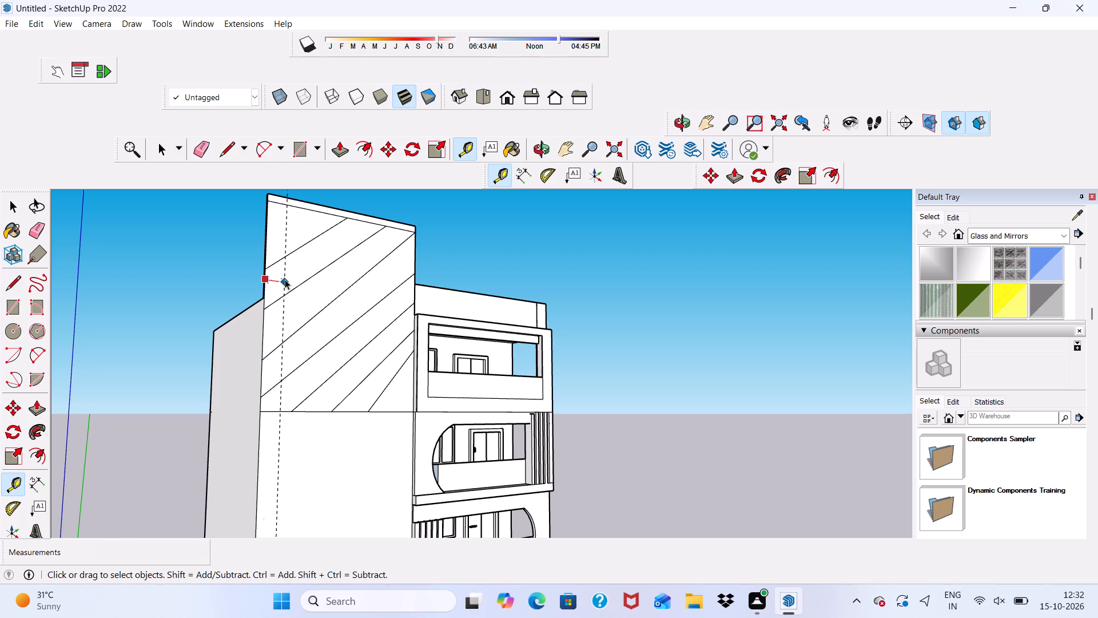
Draw a crossing line about 24' 9" long from the panel's upper outer edge to its bottom line near the balcony-side corner.
scroll(344, 305, down, 5)
middle_drag(407, 303, 178, 368)
scroll(431, 316, up, 6)
scroll(265, 196, up, 2)
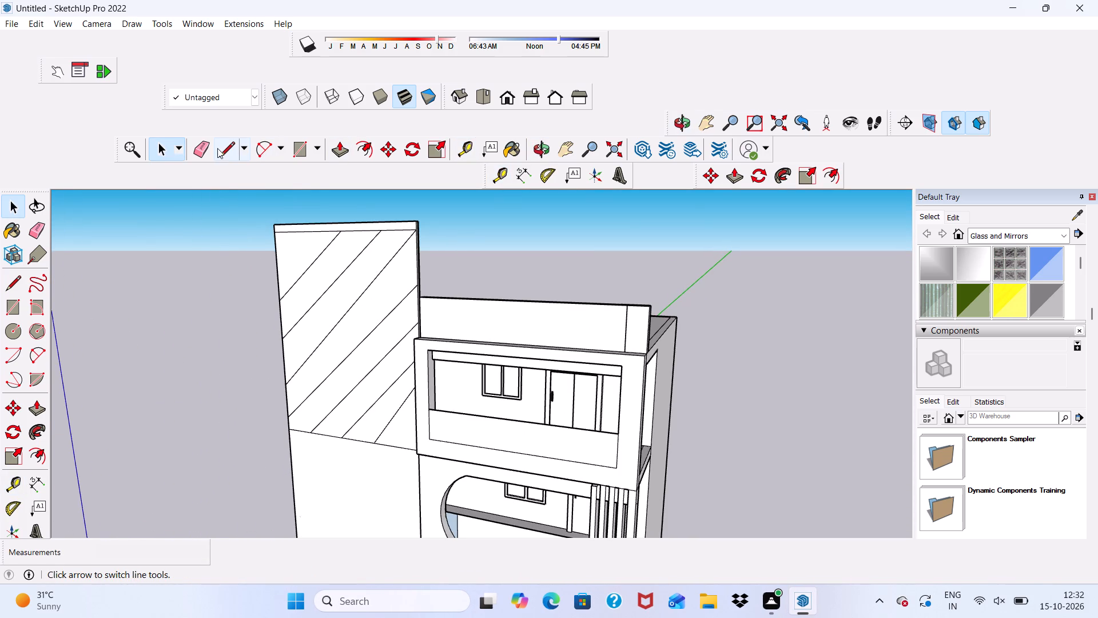
click(222, 146)
click(276, 267)
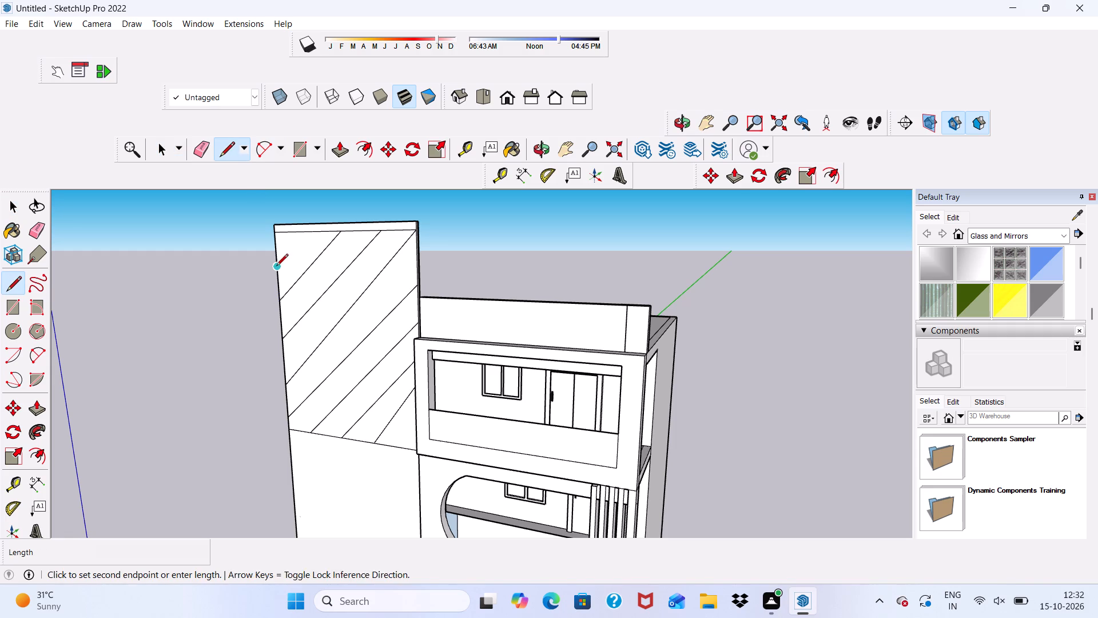
scroll(383, 413, down, 1)
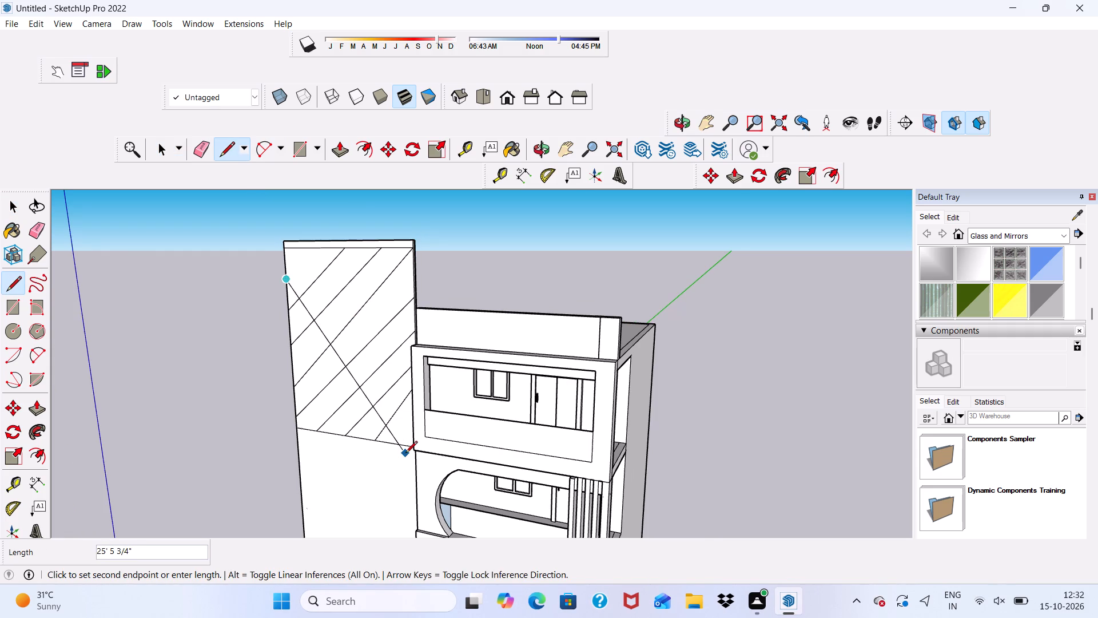
scroll(405, 448, up, 2)
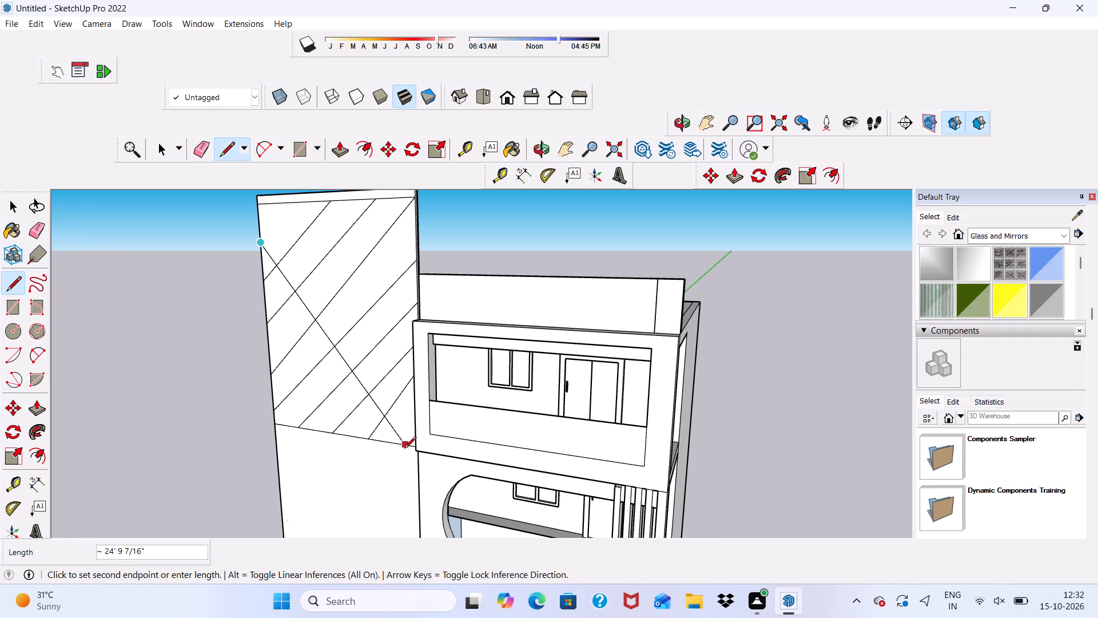
click(404, 449)
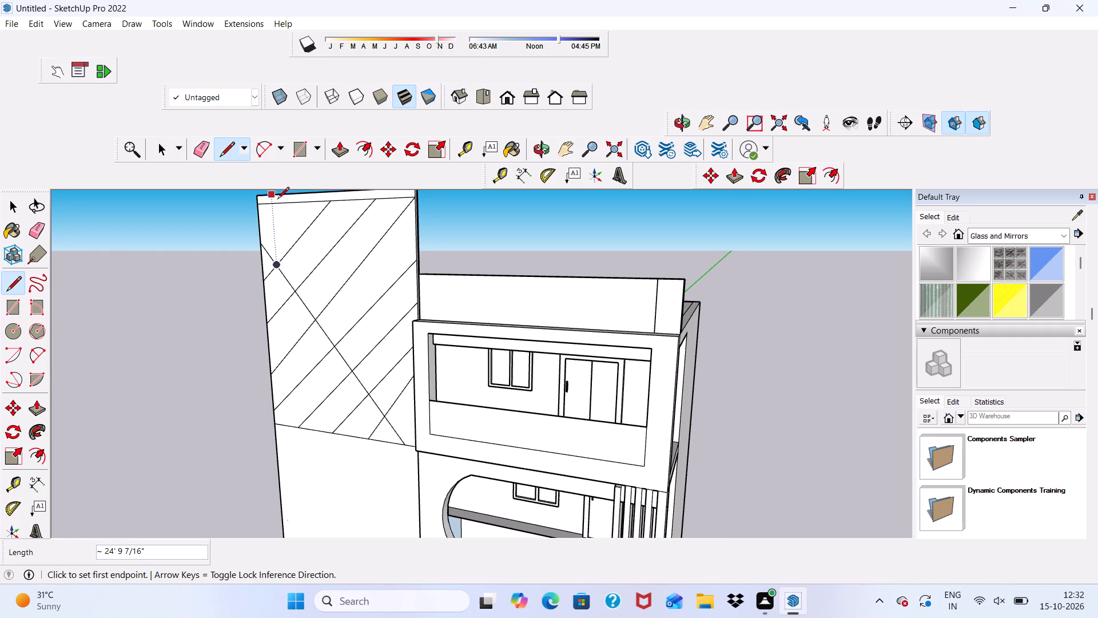
Draw a second crossing line about 22' 11" long from the panel's top line near the outer corner to its balcony-side edge.
click(273, 207)
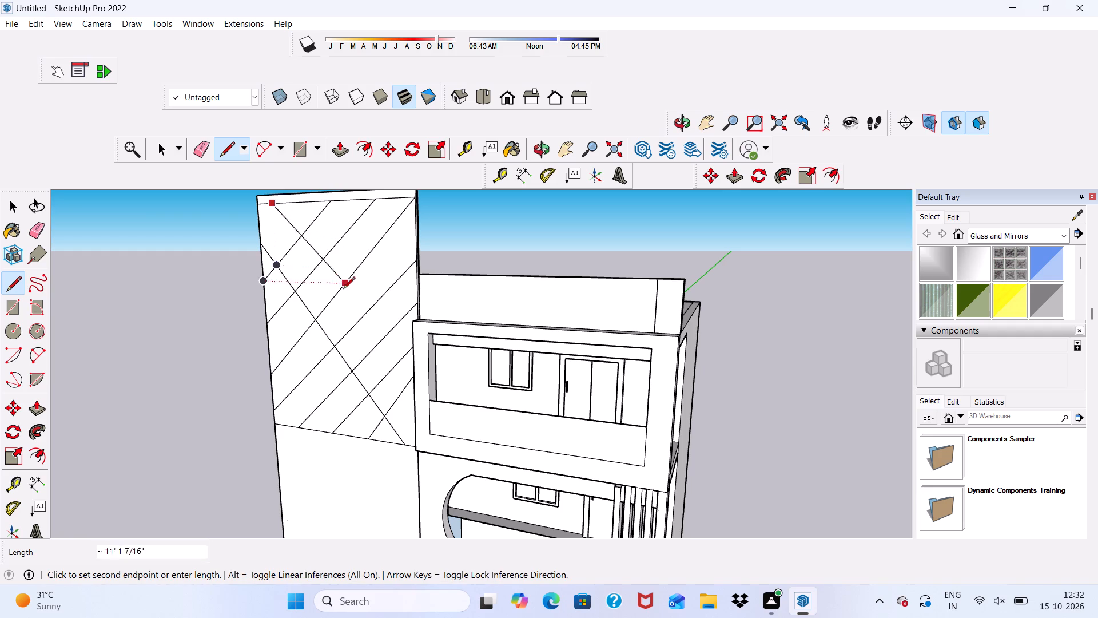
scroll(387, 363, up, 10)
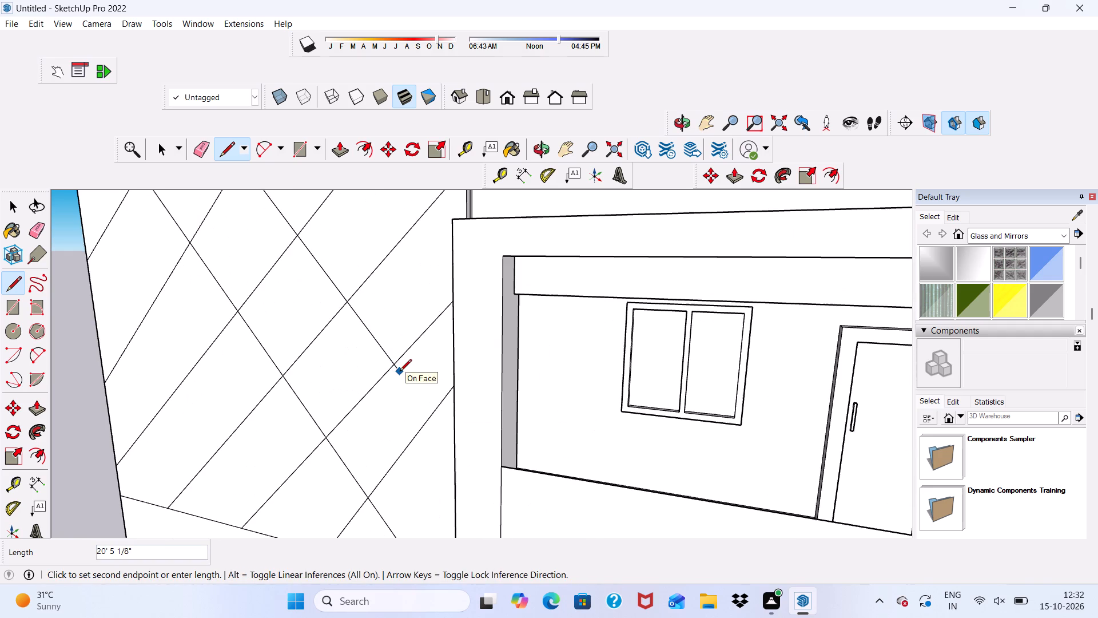
middle_drag(400, 372, 526, 422)
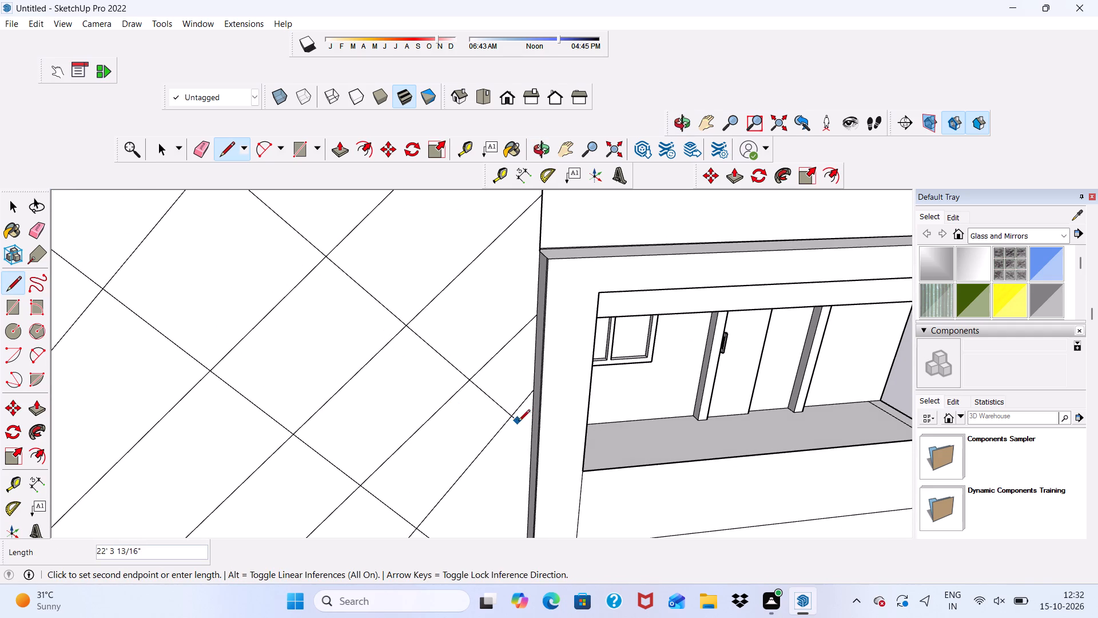
scroll(532, 428, up, 4)
click(530, 428)
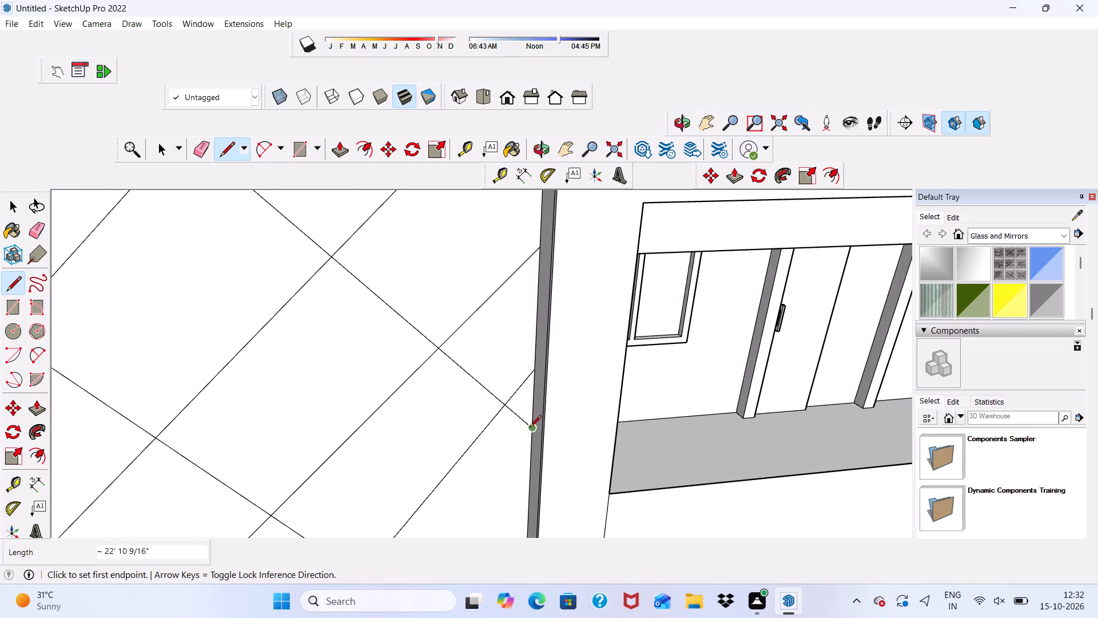
Erase all segments of the short original diagonal nearest the panel's balcony-side bottom corner.
scroll(365, 407, down, 6)
scroll(408, 378, down, 14)
middle_drag(407, 414, 242, 307)
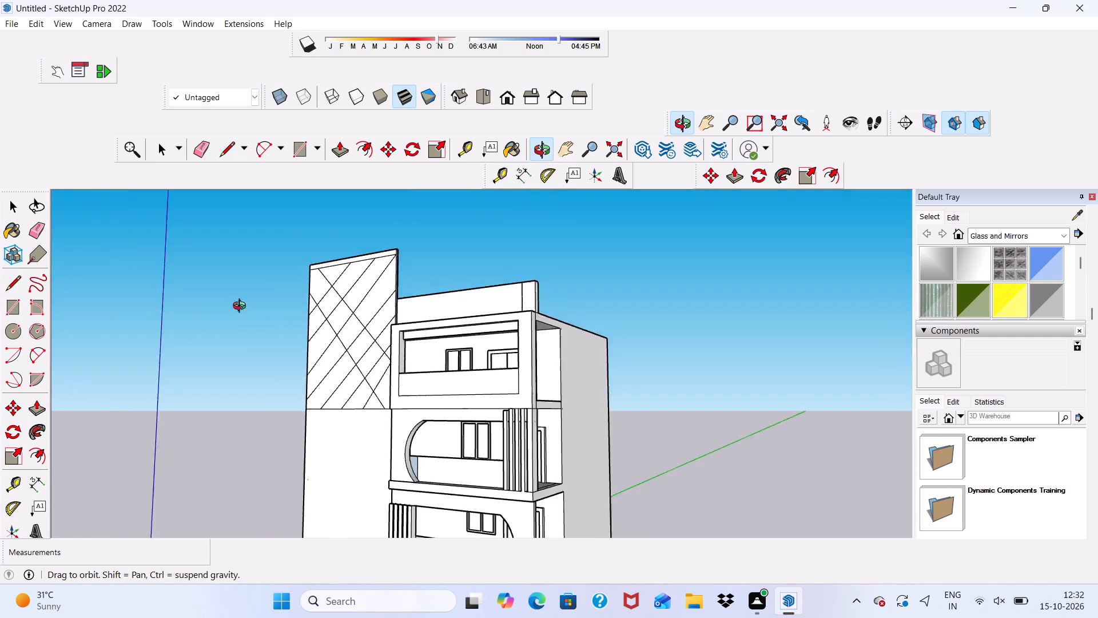
middle_drag(242, 307, 387, 342)
scroll(416, 356, up, 4)
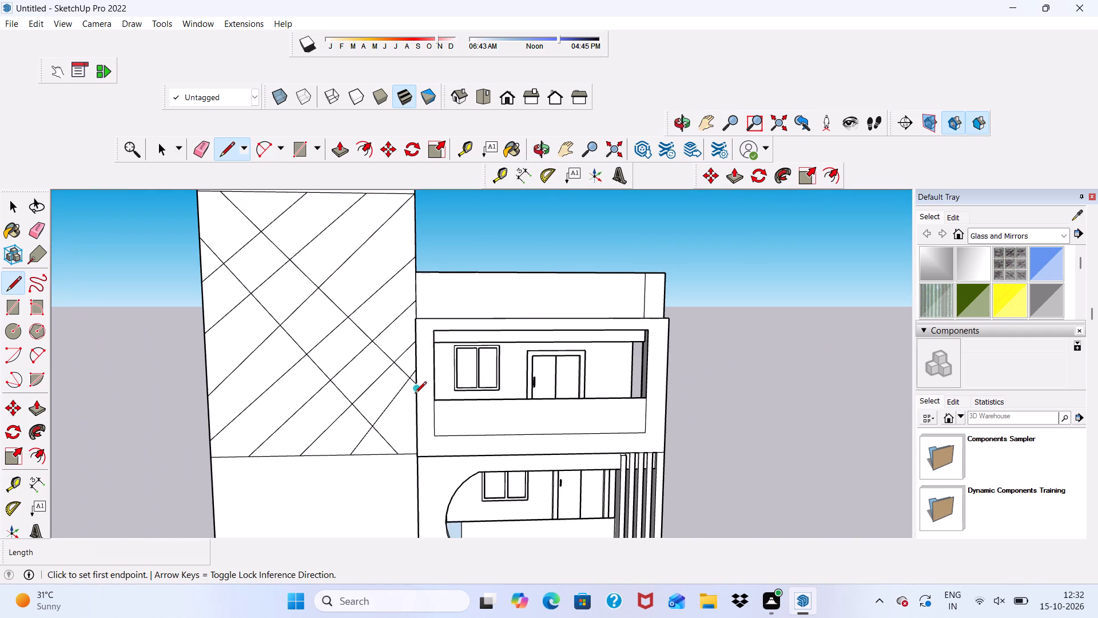
key(space)
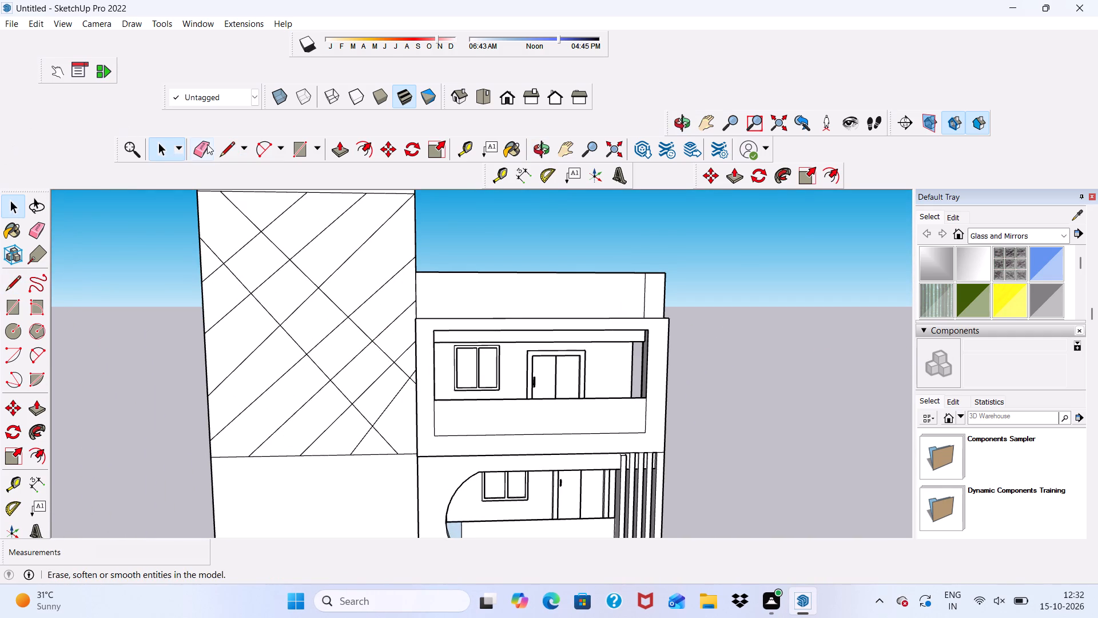
click(207, 144)
click(358, 447)
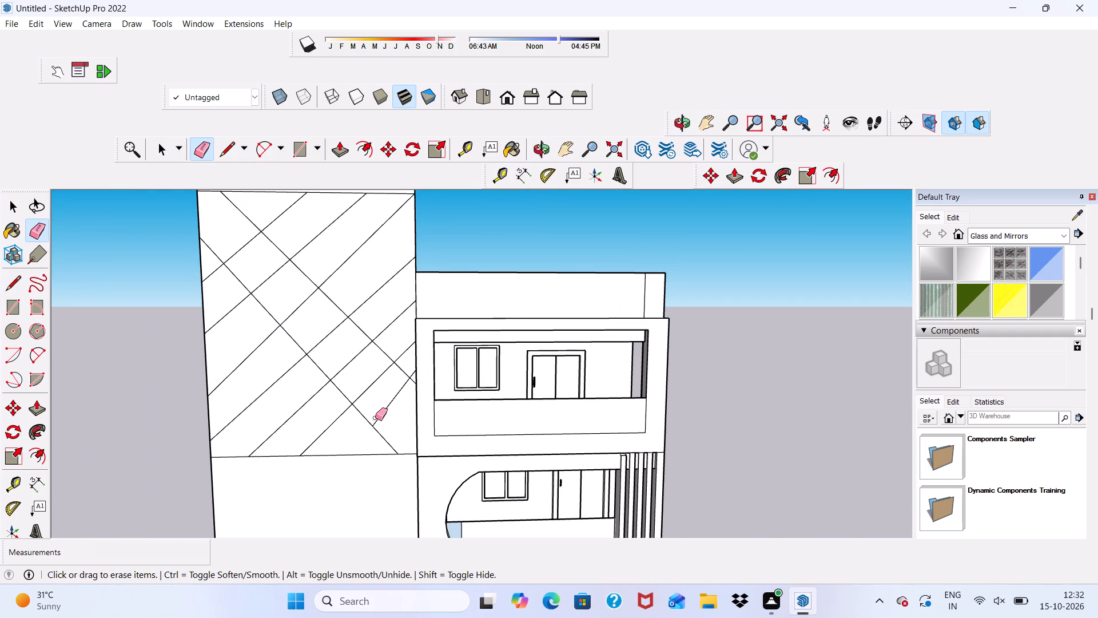
click(376, 416)
scroll(222, 364, down, 5)
scroll(237, 424, up, 1)
middle_drag(237, 425, 404, 447)
scroll(419, 411, up, 7)
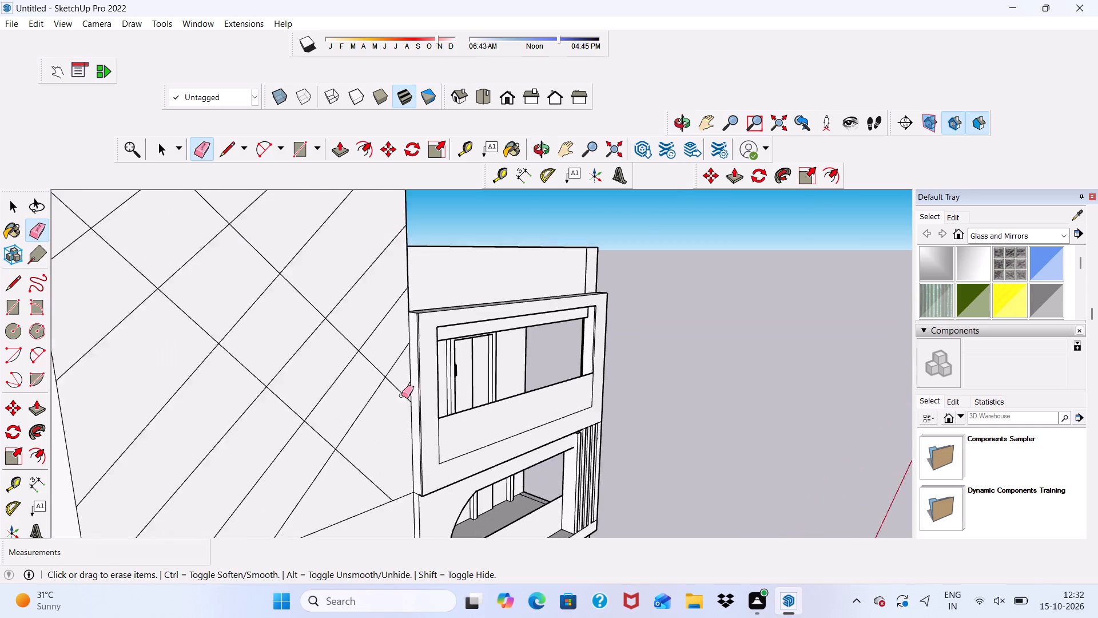
scroll(401, 395, up, 3)
click(408, 383)
scroll(357, 311, down, 5)
key(space)
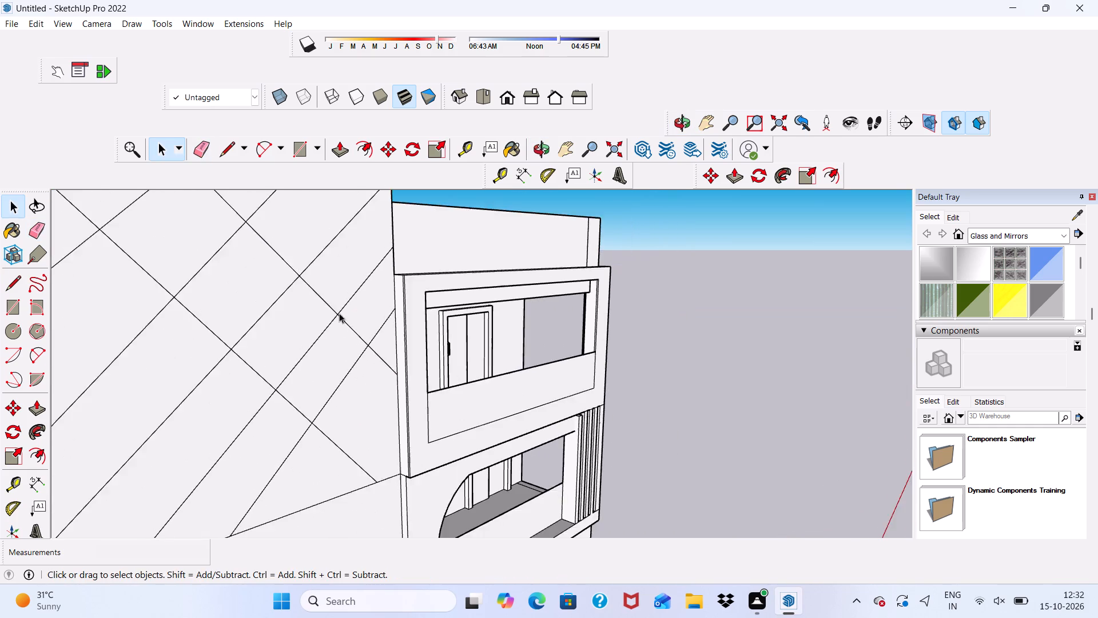
Examine the spacing of the crossing lines on the tall wall's upper panel, up close and with the whole facade.
scroll(339, 313, down, 5)
middle_drag(312, 423, 158, 388)
scroll(164, 404, up, 2)
scroll(172, 404, down, 6)
scroll(294, 381, up, 3)
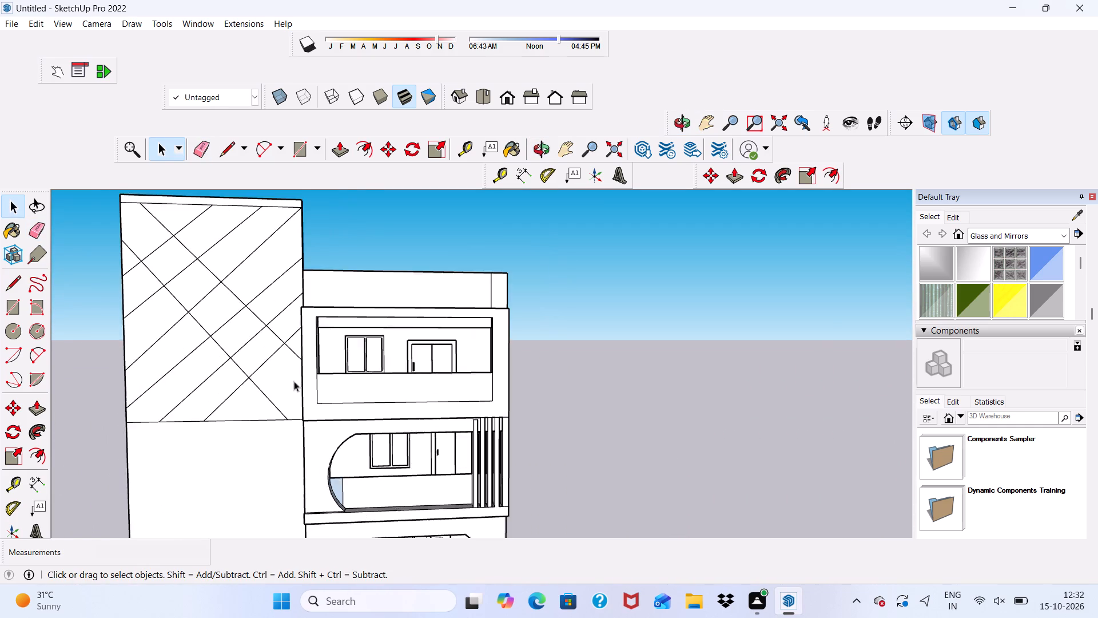
scroll(294, 381, up, 4)
scroll(287, 381, down, 3)
scroll(285, 381, up, 12)
scroll(257, 366, down, 11)
scroll(260, 393, up, 6)
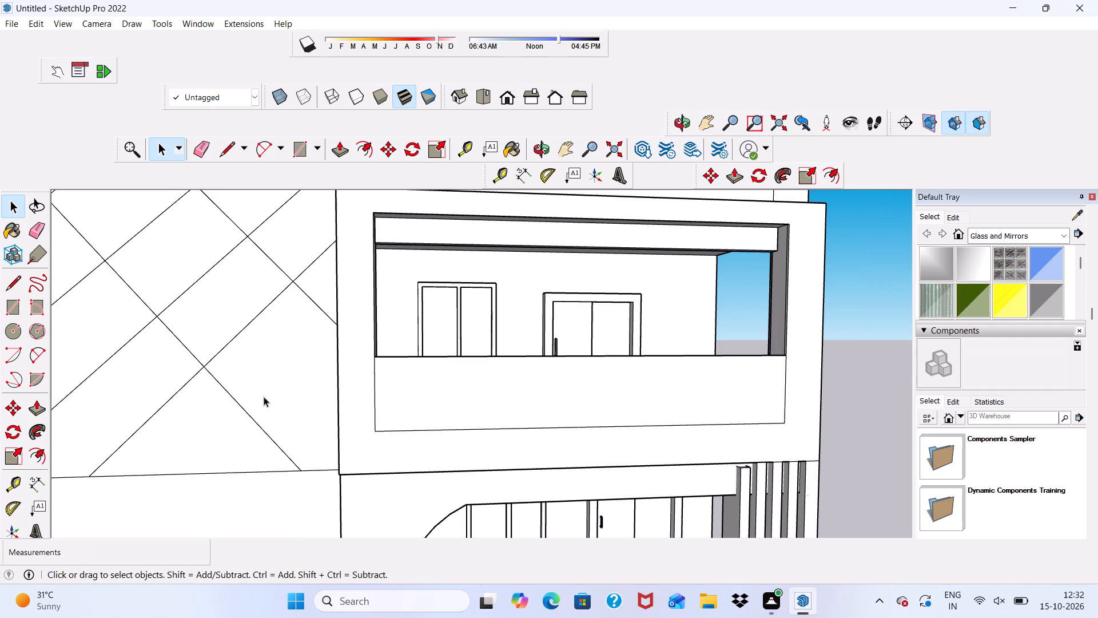
scroll(267, 399, down, 4)
scroll(274, 399, up, 1)
scroll(269, 375, down, 5)
scroll(381, 378, down, 5)
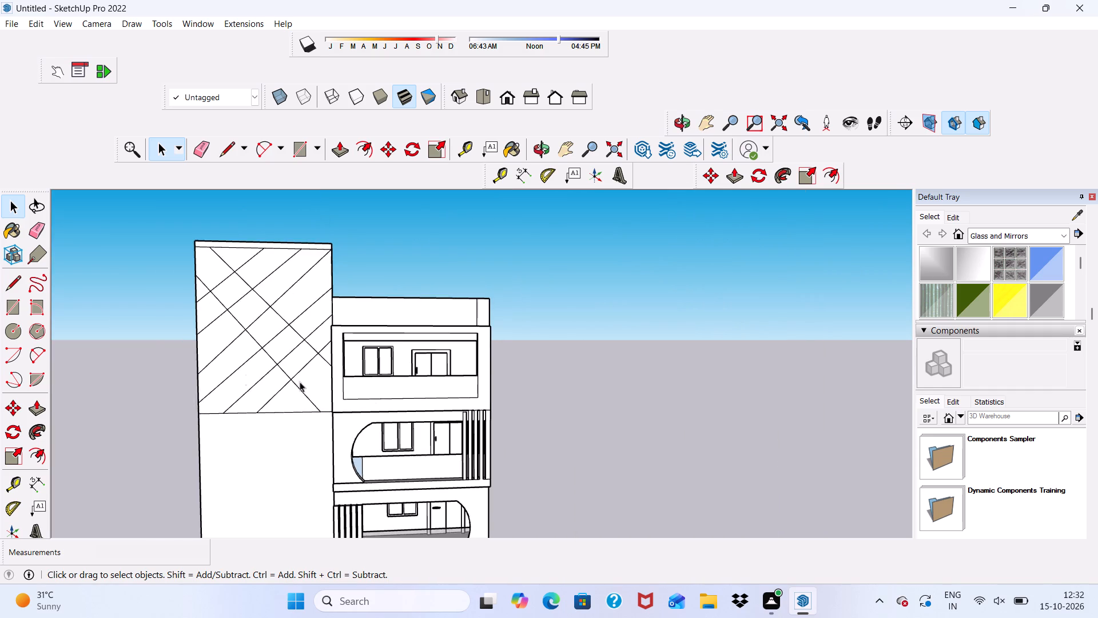
scroll(194, 366, up, 1)
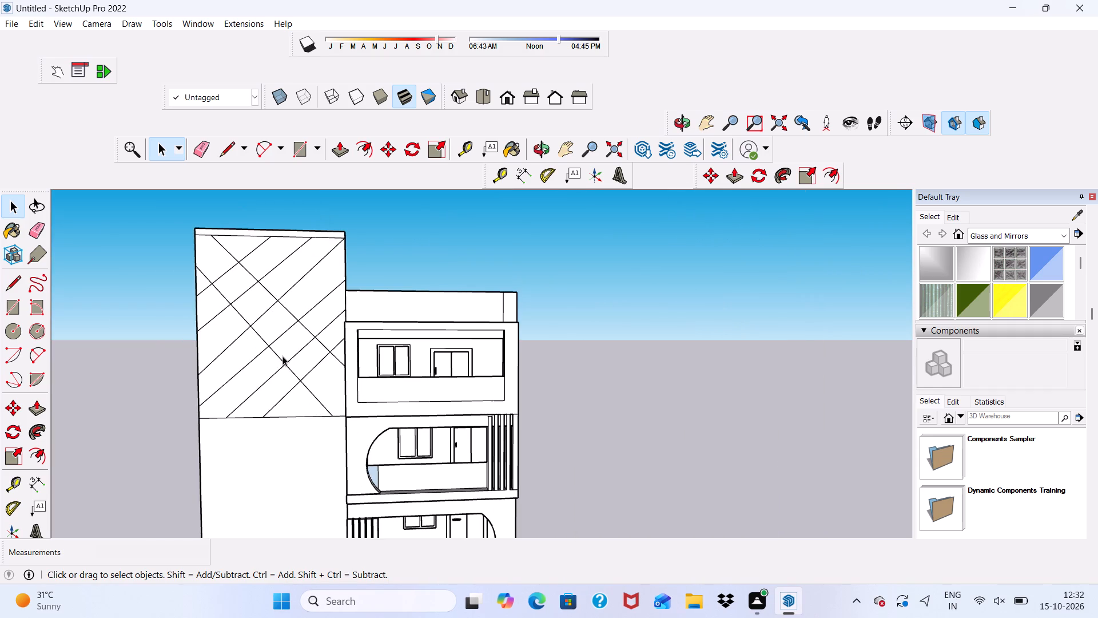
scroll(291, 323, down, 8)
middle_drag(309, 383, 360, 420)
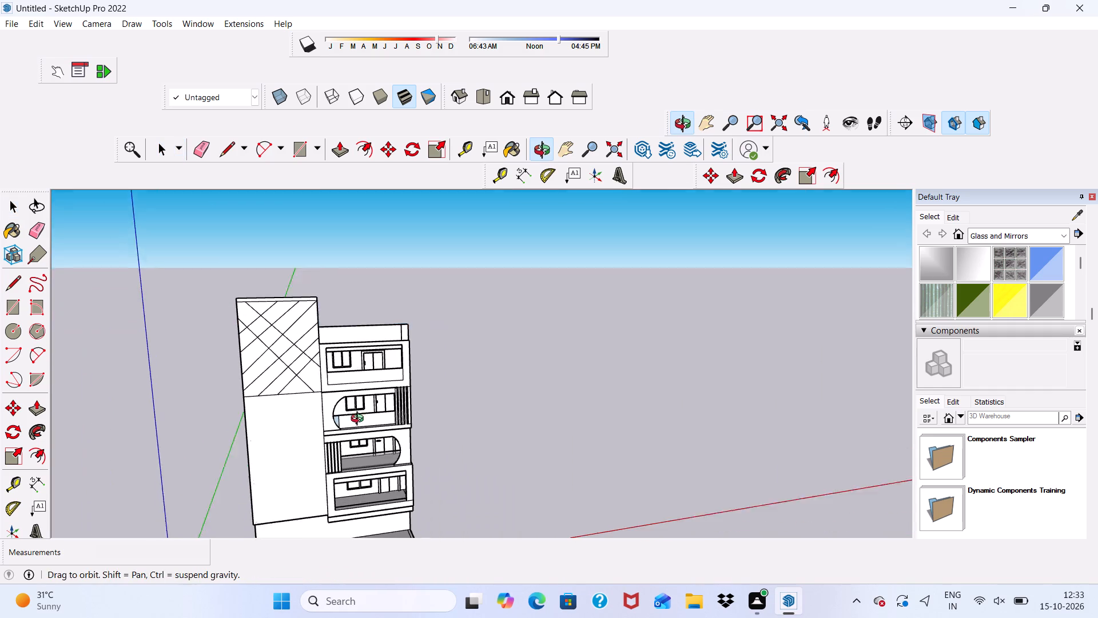
middle_drag(360, 420, 371, 437)
Draw a crossing line about 15' 1" long from the panel's top line to its balcony-side edge at the parapet's base.
middle_drag(550, 446, 345, 324)
scroll(345, 324, up, 4)
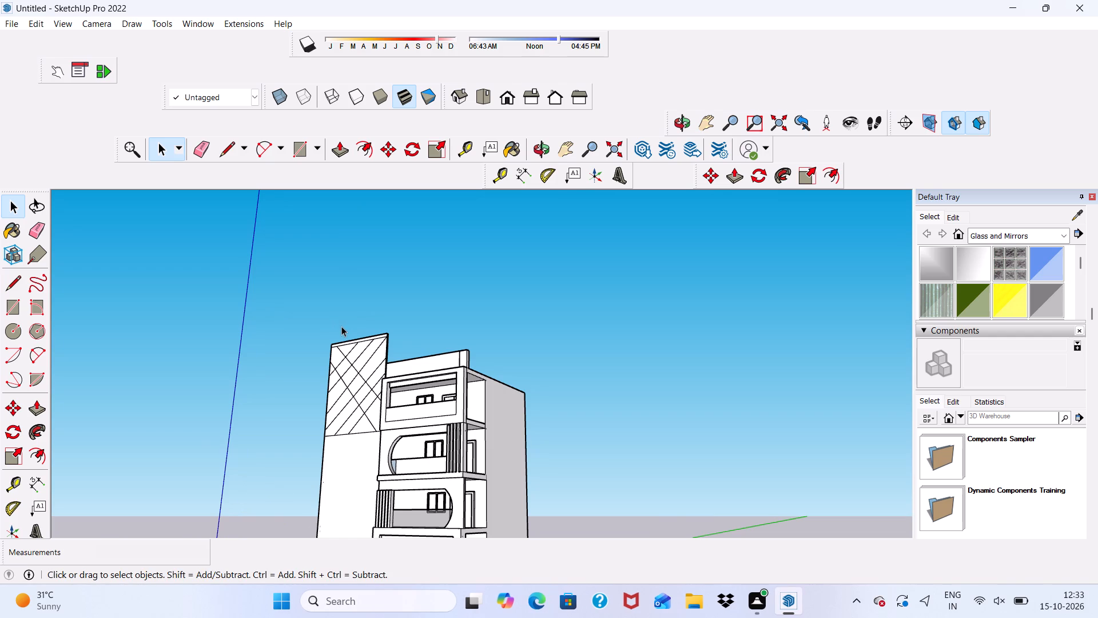
scroll(347, 286, up, 3)
scroll(364, 356, up, 9)
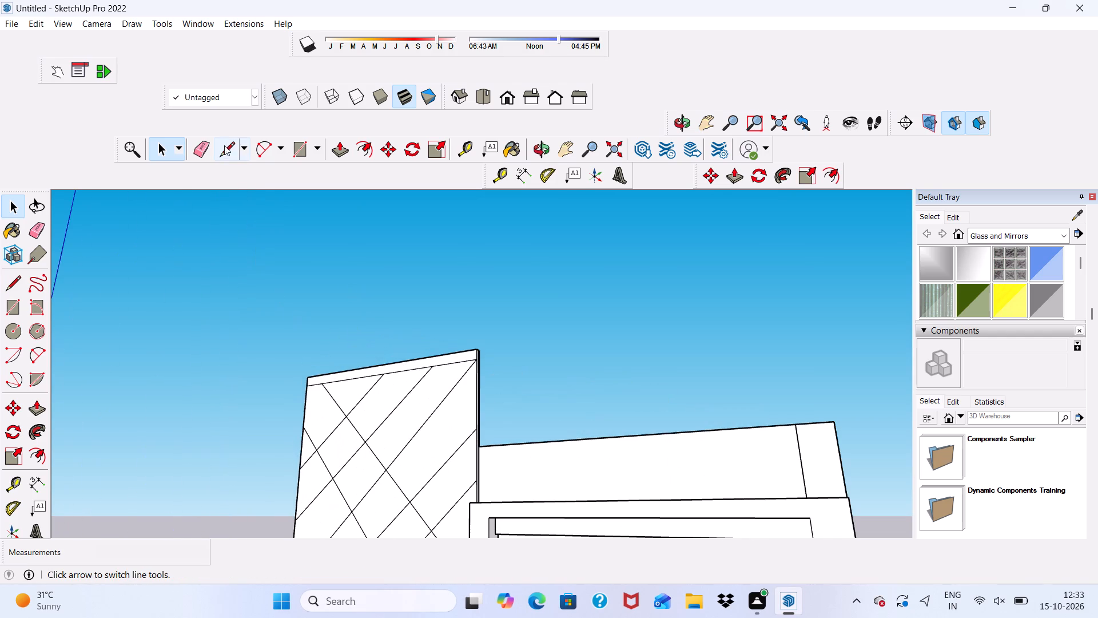
click(224, 144)
scroll(346, 375, up, 10)
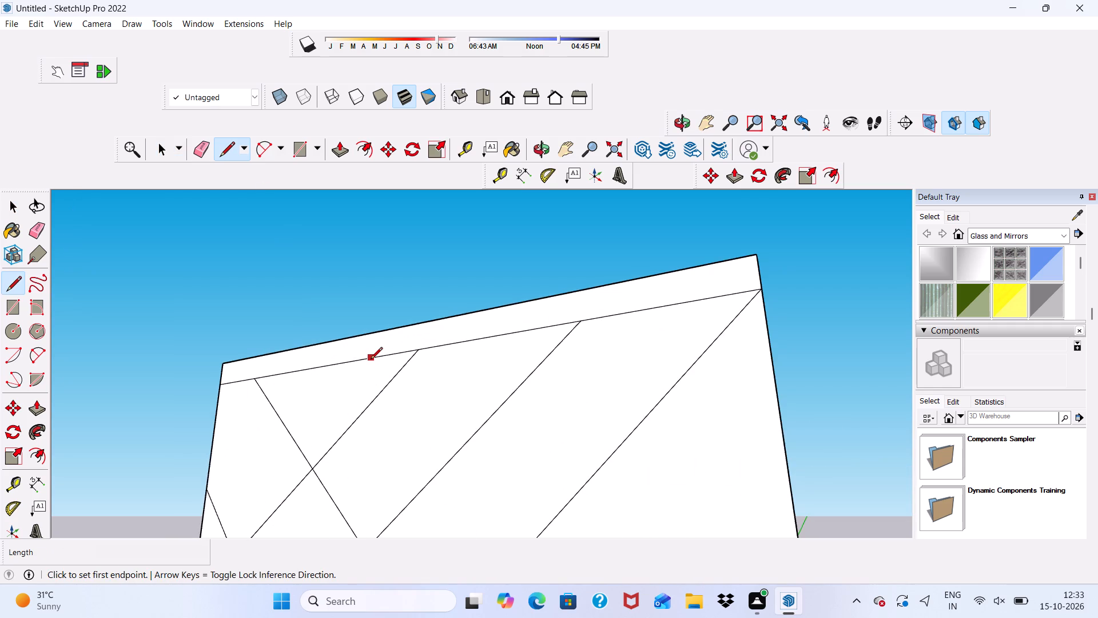
click(371, 360)
scroll(422, 459, down, 14)
middle_drag(454, 513, 636, 540)
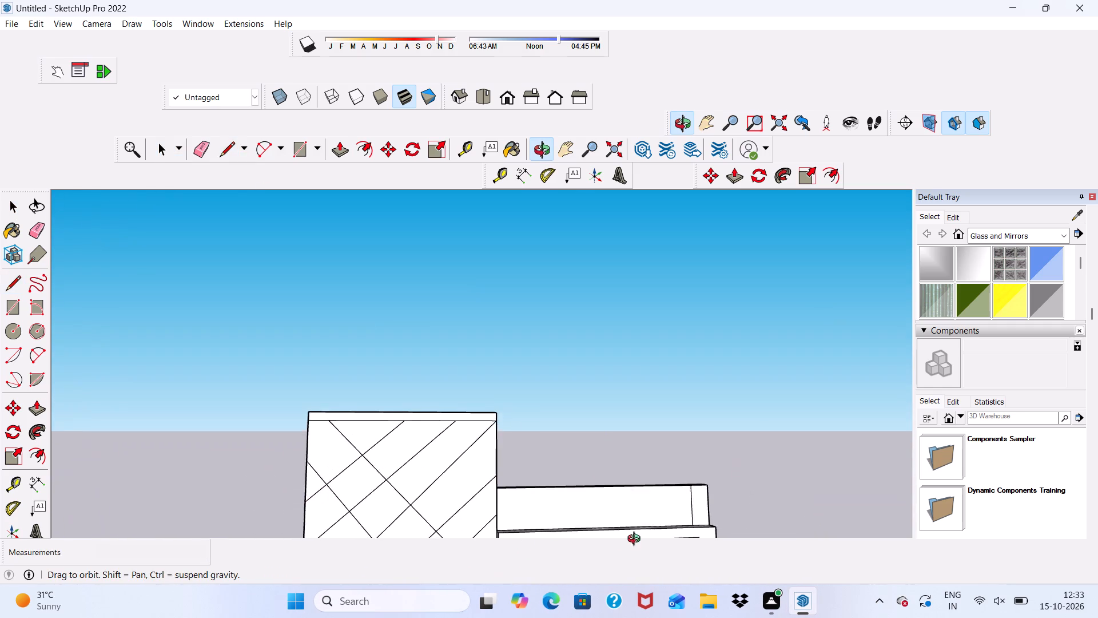
middle_drag(636, 540, 683, 537)
scroll(552, 518, up, 4)
scroll(463, 536, up, 3)
scroll(423, 453, down, 9)
scroll(411, 488, up, 5)
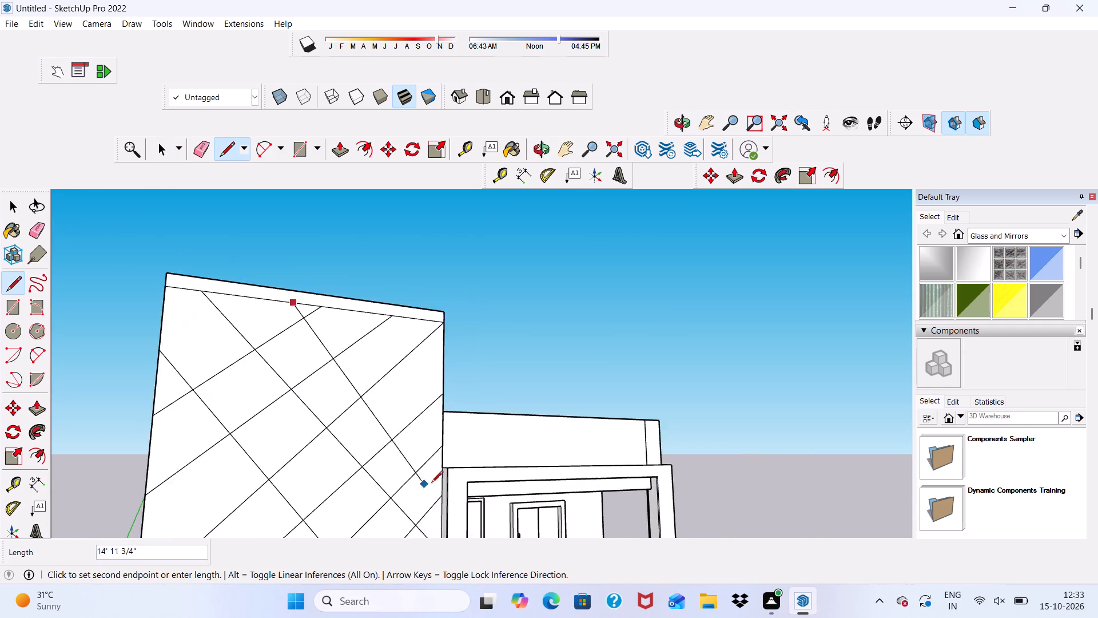
scroll(431, 484, up, 9)
click(456, 458)
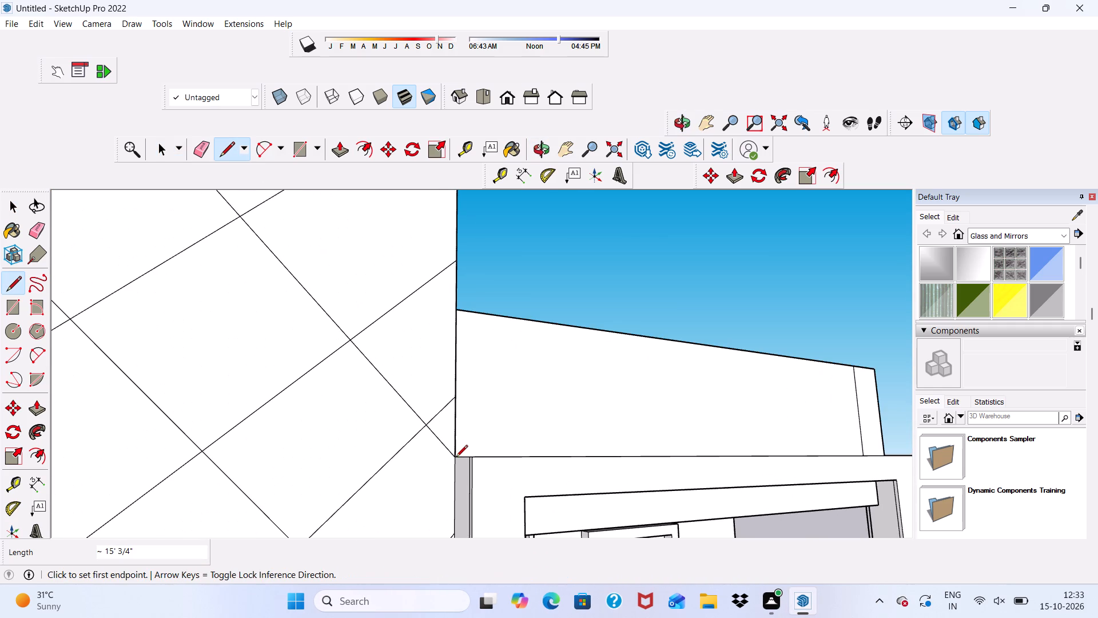
Draw a crossing line about 15' long from the panel's outer edge at mid-height down to its bottom line.
scroll(433, 462, down, 14)
middle_drag(296, 516, 176, 488)
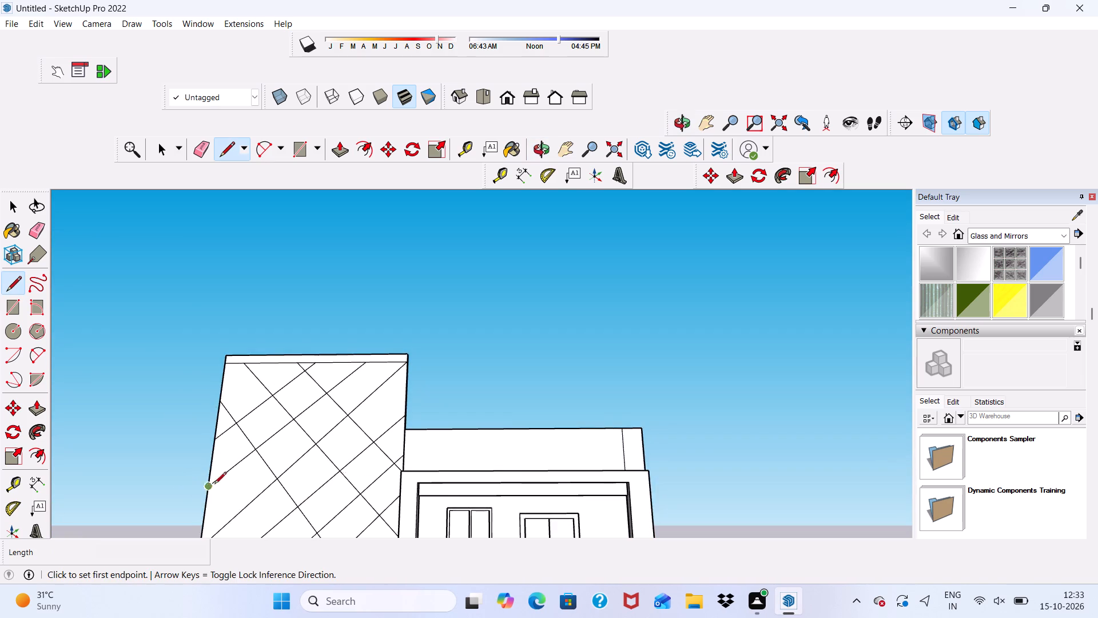
scroll(228, 464, down, 6)
scroll(295, 407, down, 10)
scroll(212, 465, up, 5)
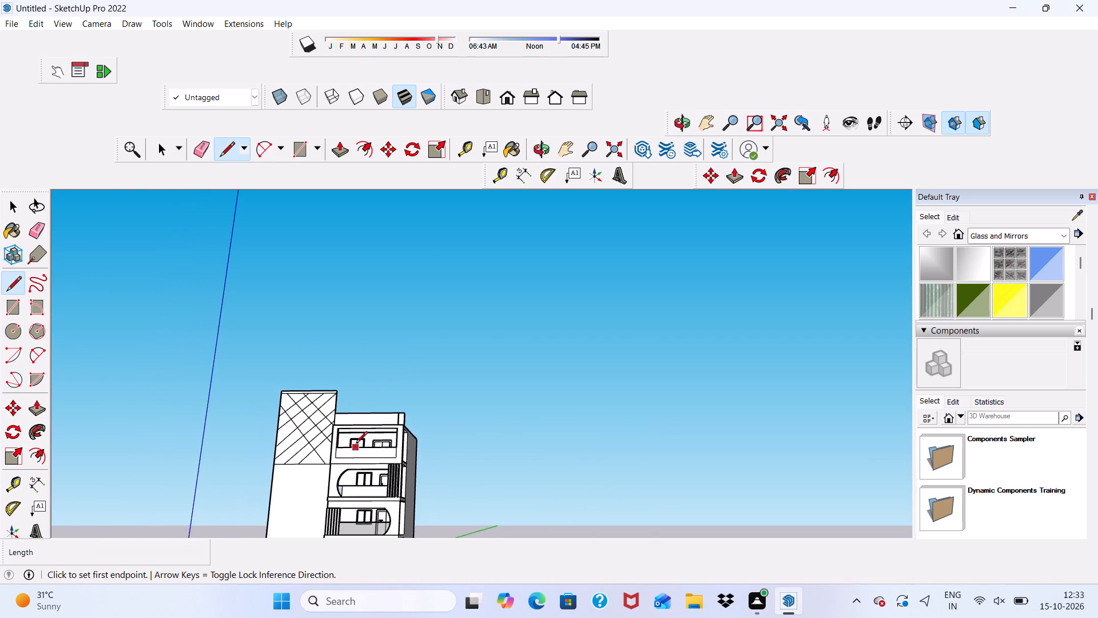
scroll(356, 444, up, 7)
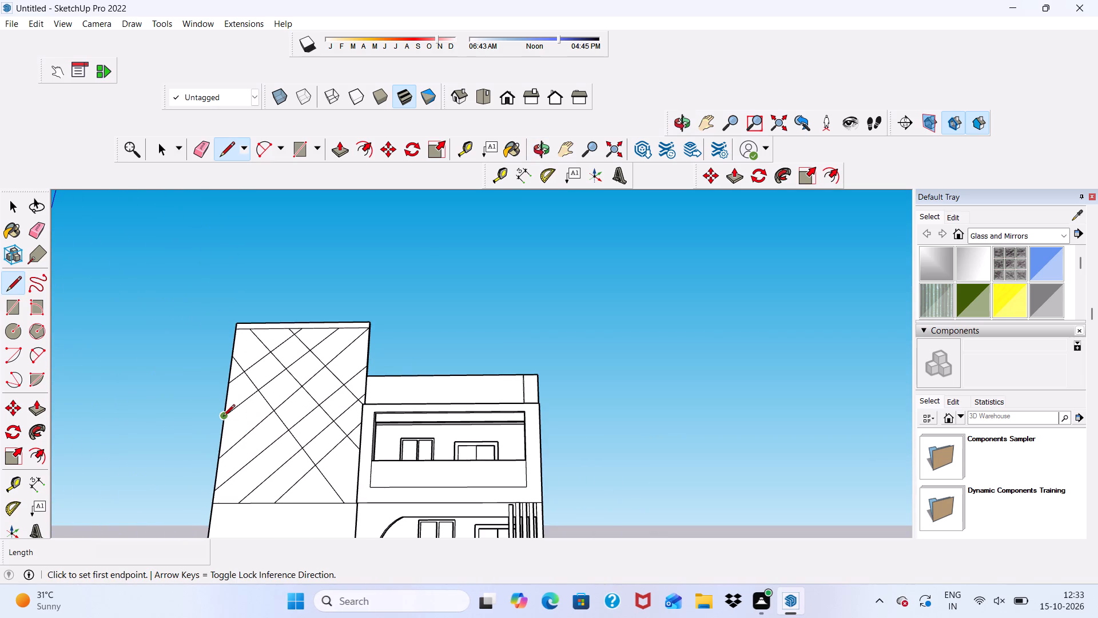
click(223, 417)
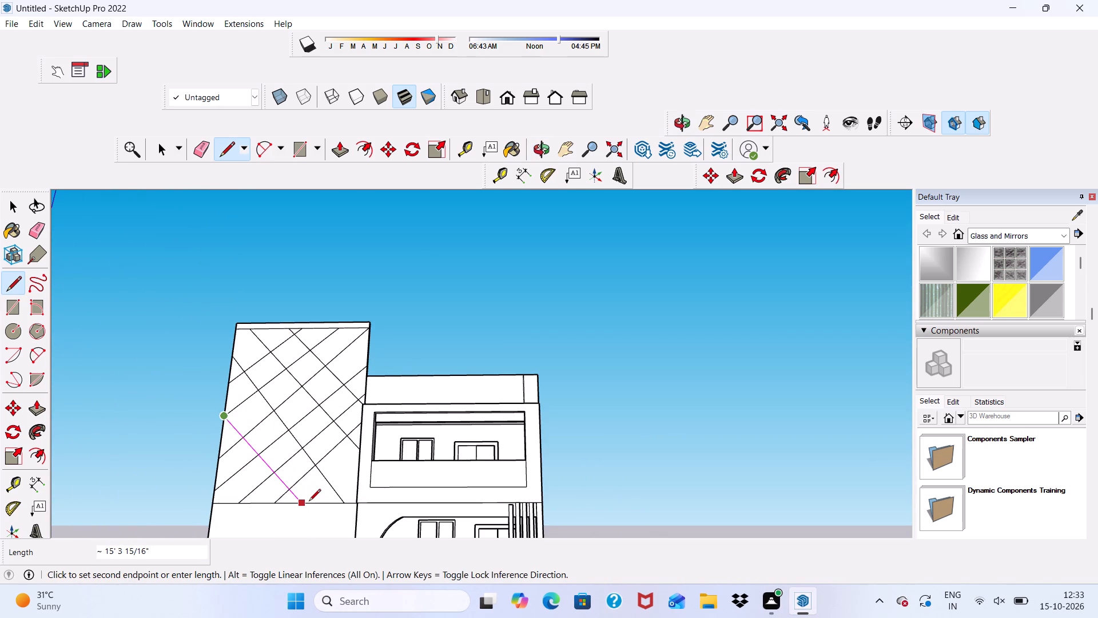
click(309, 502)
Erase all segments of the long crossing line running from the panel's upper outer edge towards its balcony-side bottom corner.
scroll(245, 440, down, 5)
middle_drag(296, 476, 299, 554)
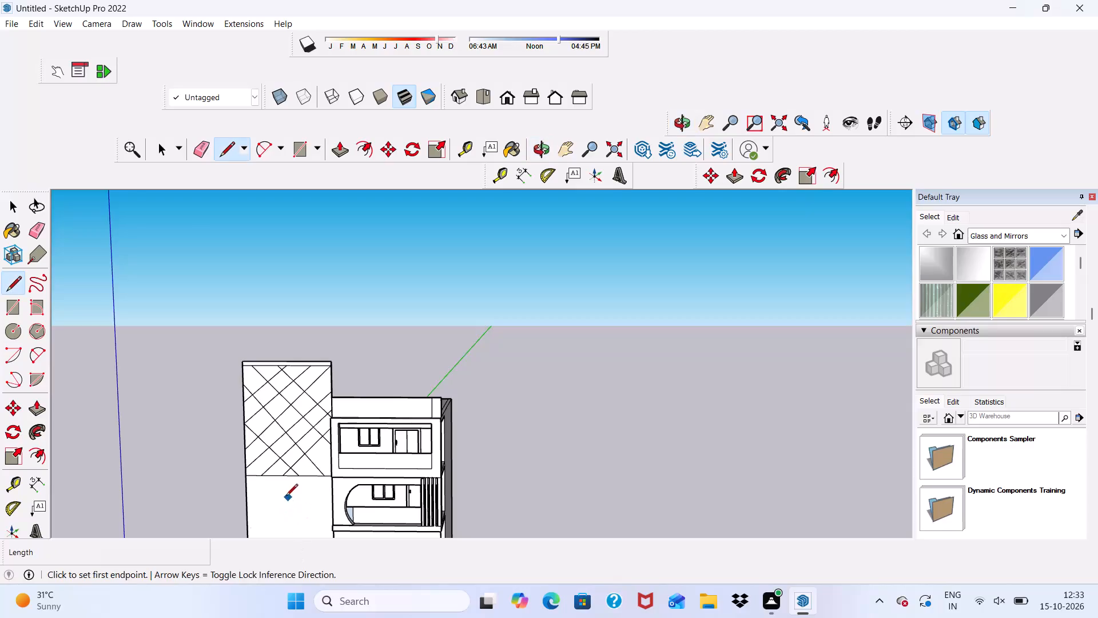
middle_drag(274, 501, 356, 492)
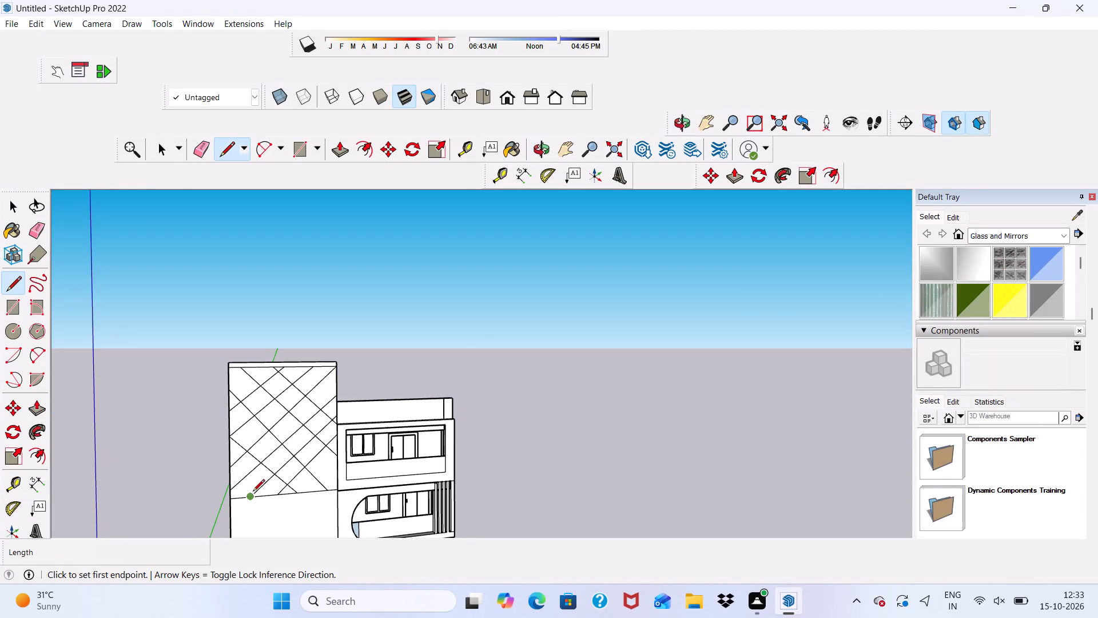
click(197, 145)
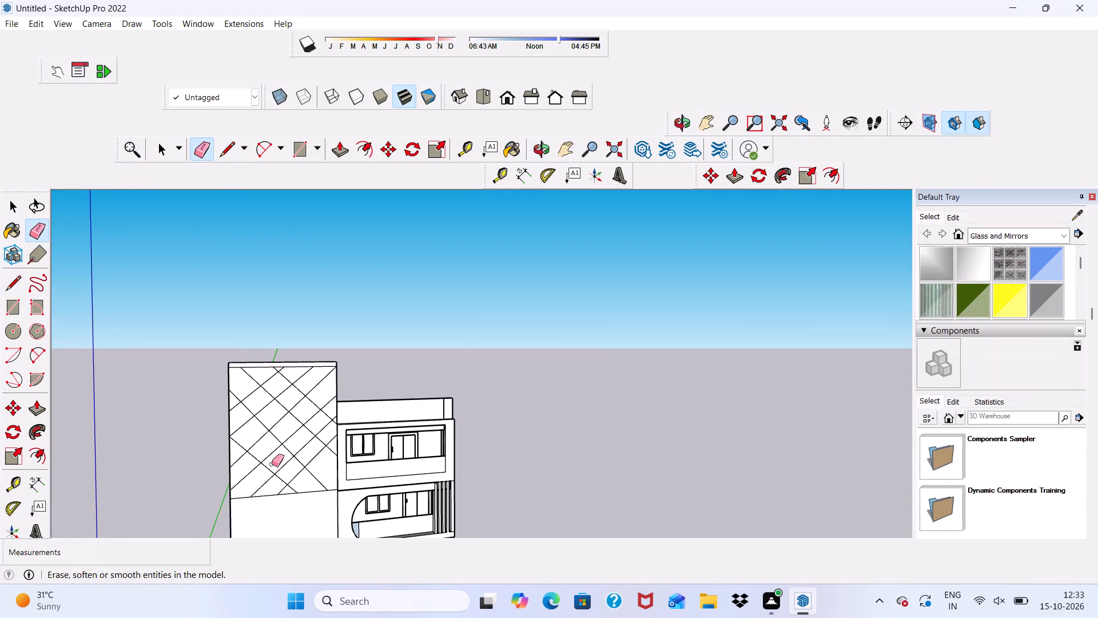
scroll(274, 469, up, 9)
drag(332, 485, 332, 492)
drag(295, 441, 264, 447)
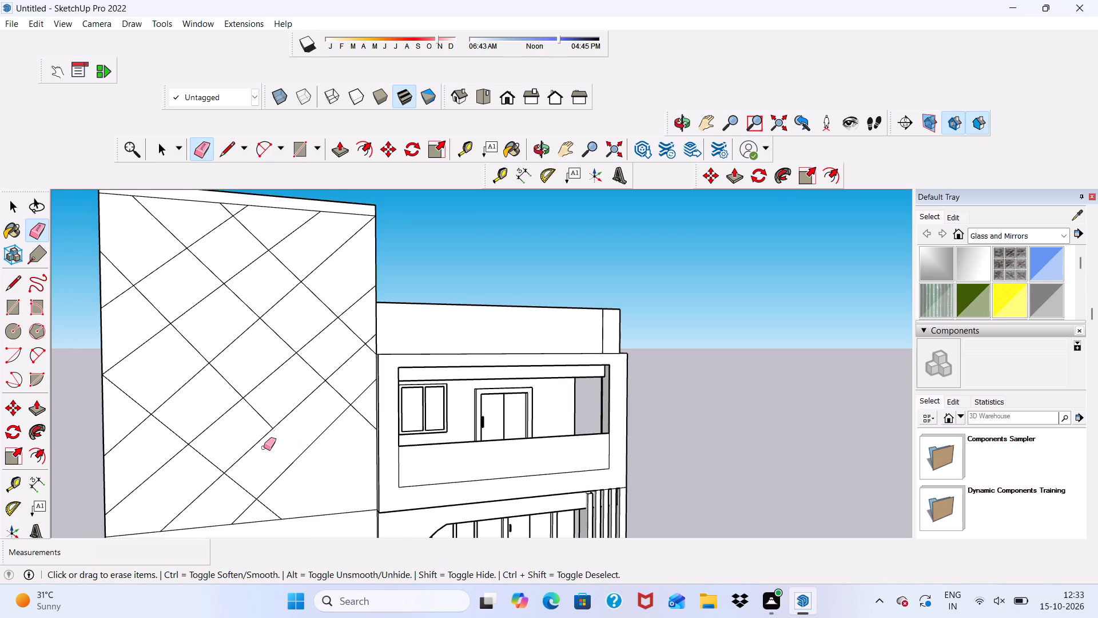
drag(255, 410, 250, 409)
click(217, 373)
drag(197, 339, 190, 341)
drag(148, 302, 150, 307)
scroll(180, 342, down, 11)
scroll(256, 372, up, 6)
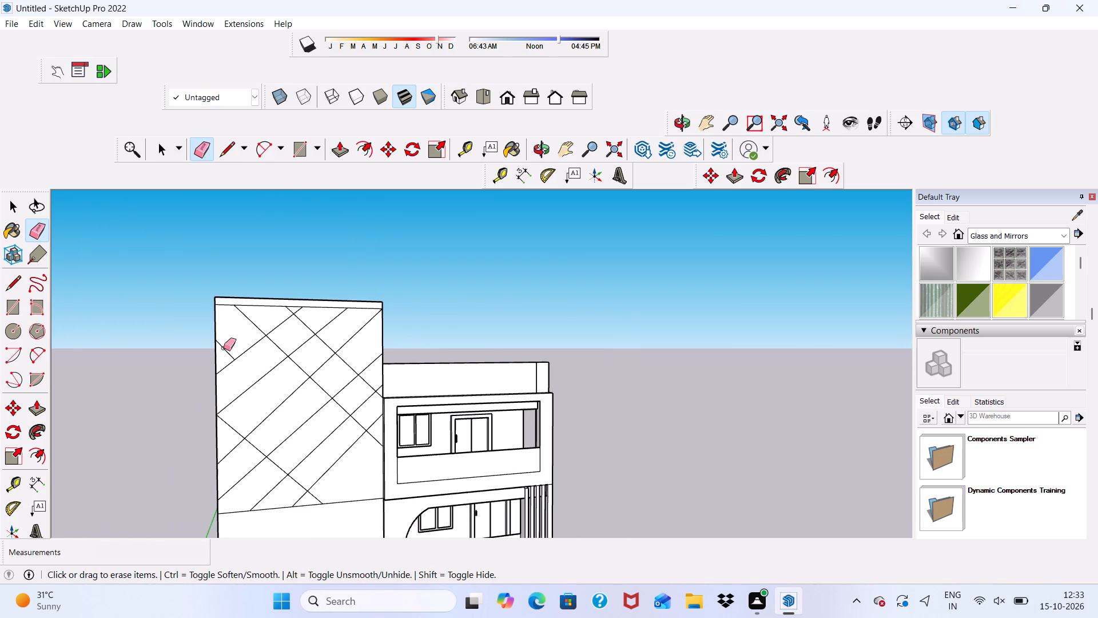
click(223, 347)
scroll(229, 352, down, 5)
scroll(329, 283, up, 1)
key(space)
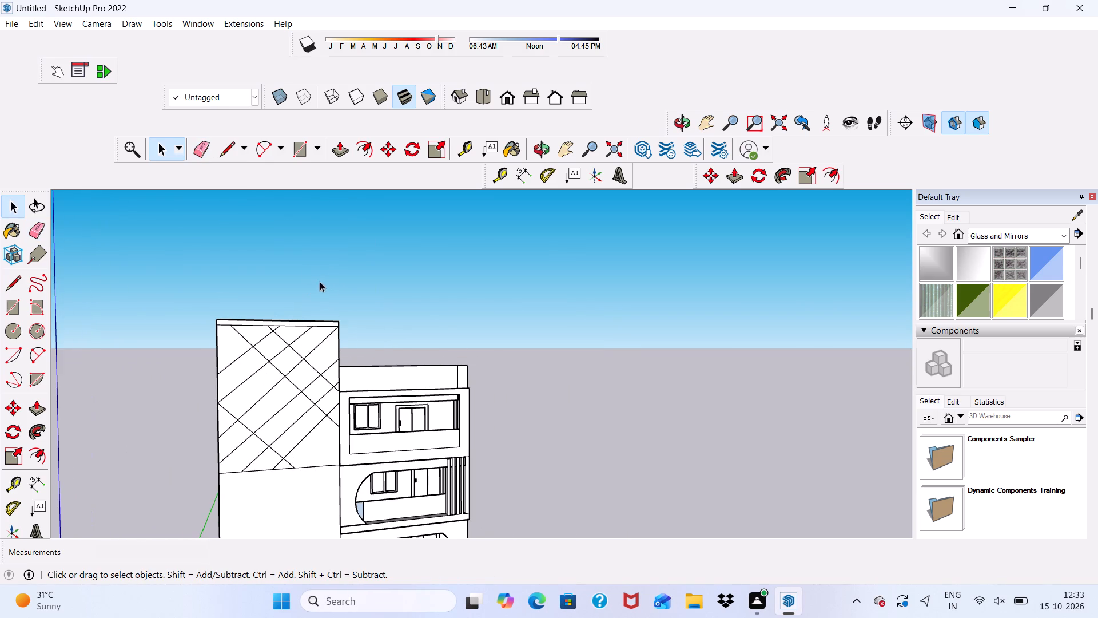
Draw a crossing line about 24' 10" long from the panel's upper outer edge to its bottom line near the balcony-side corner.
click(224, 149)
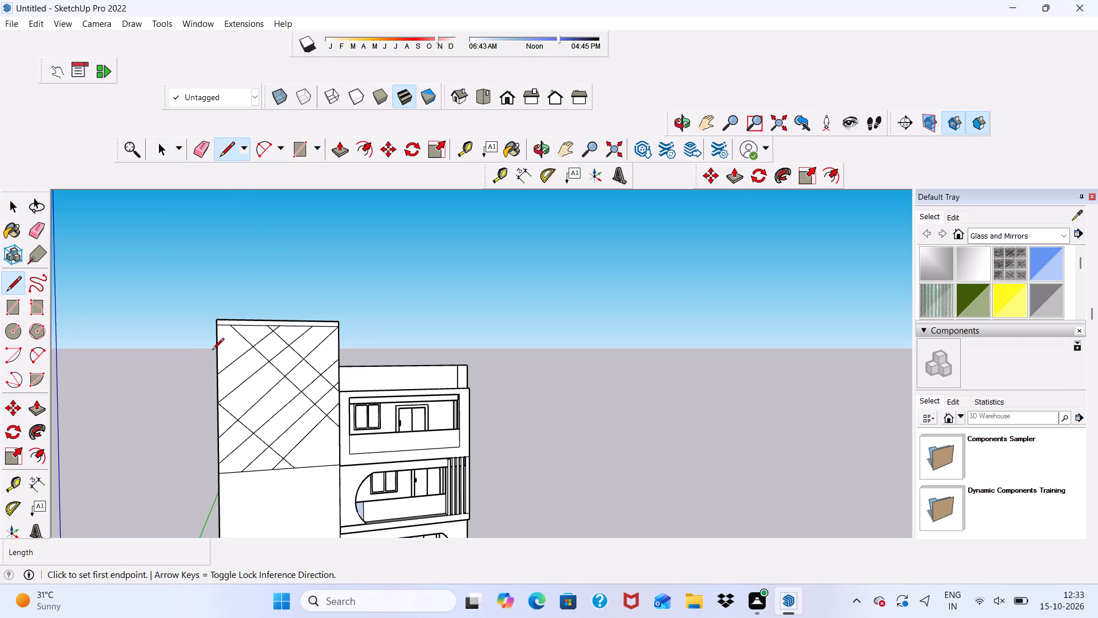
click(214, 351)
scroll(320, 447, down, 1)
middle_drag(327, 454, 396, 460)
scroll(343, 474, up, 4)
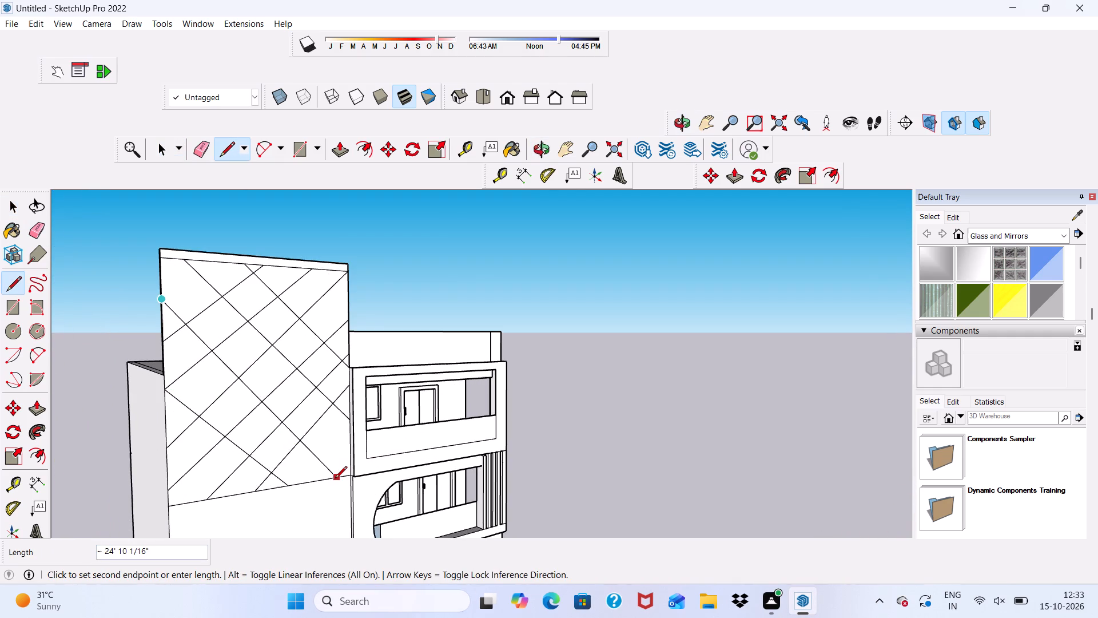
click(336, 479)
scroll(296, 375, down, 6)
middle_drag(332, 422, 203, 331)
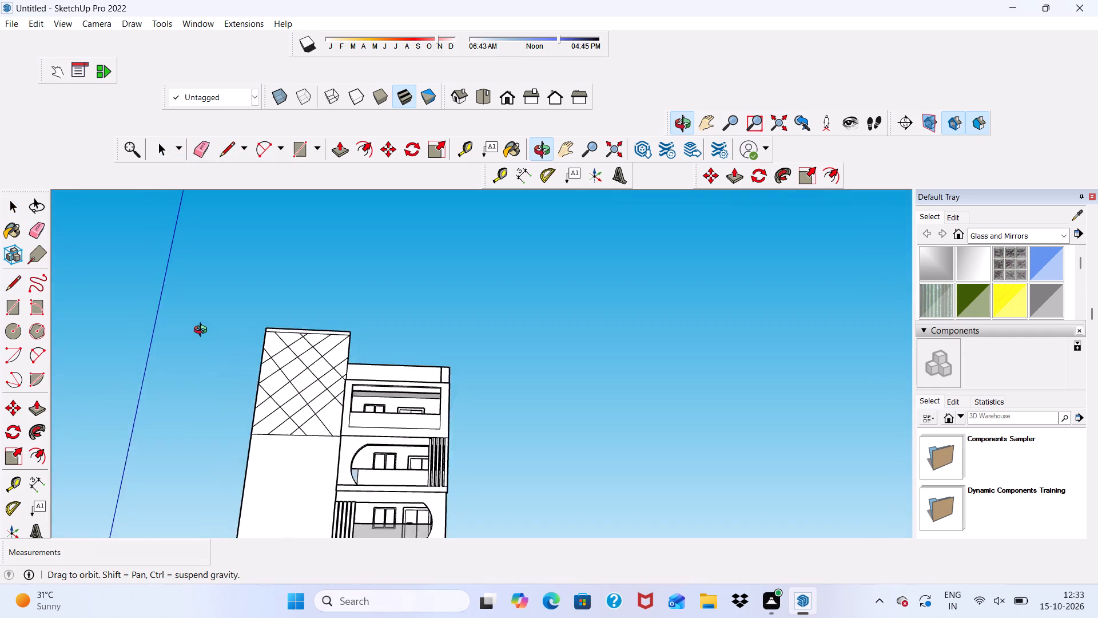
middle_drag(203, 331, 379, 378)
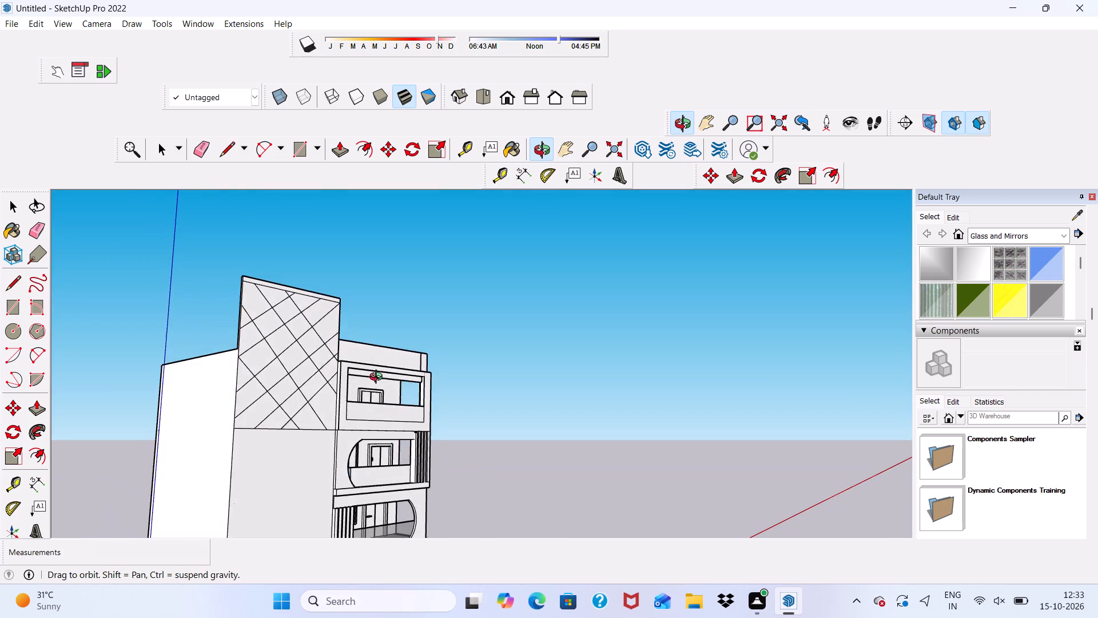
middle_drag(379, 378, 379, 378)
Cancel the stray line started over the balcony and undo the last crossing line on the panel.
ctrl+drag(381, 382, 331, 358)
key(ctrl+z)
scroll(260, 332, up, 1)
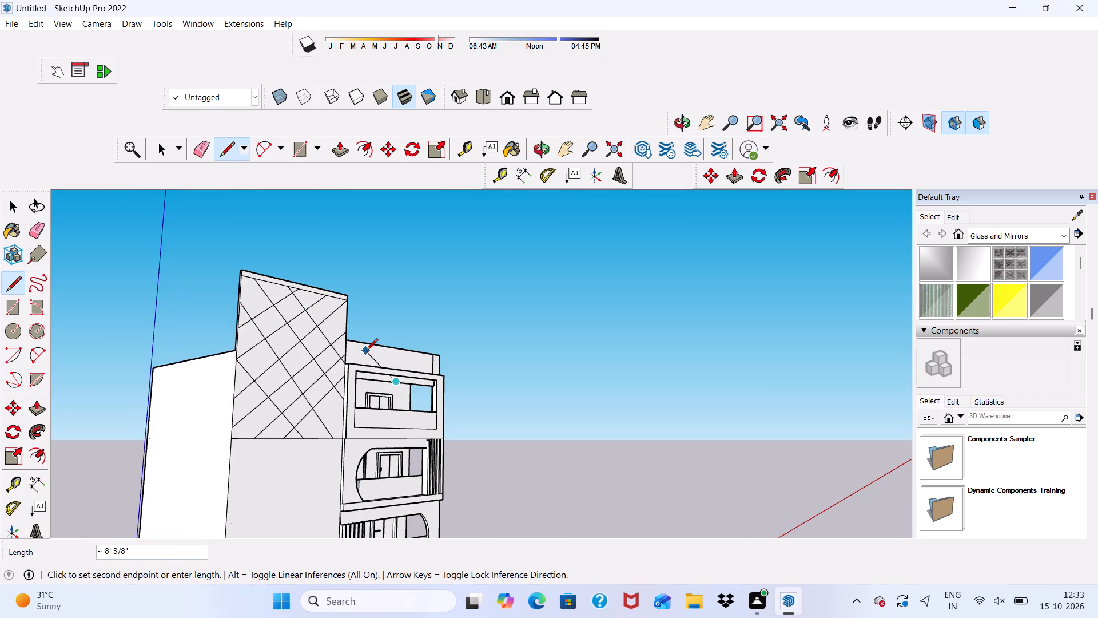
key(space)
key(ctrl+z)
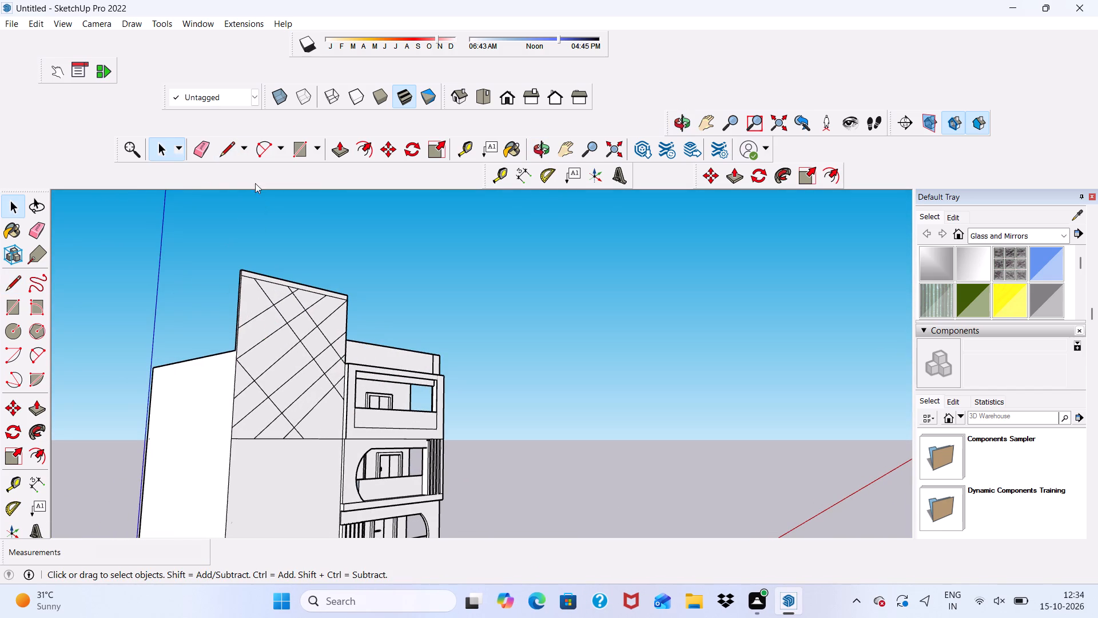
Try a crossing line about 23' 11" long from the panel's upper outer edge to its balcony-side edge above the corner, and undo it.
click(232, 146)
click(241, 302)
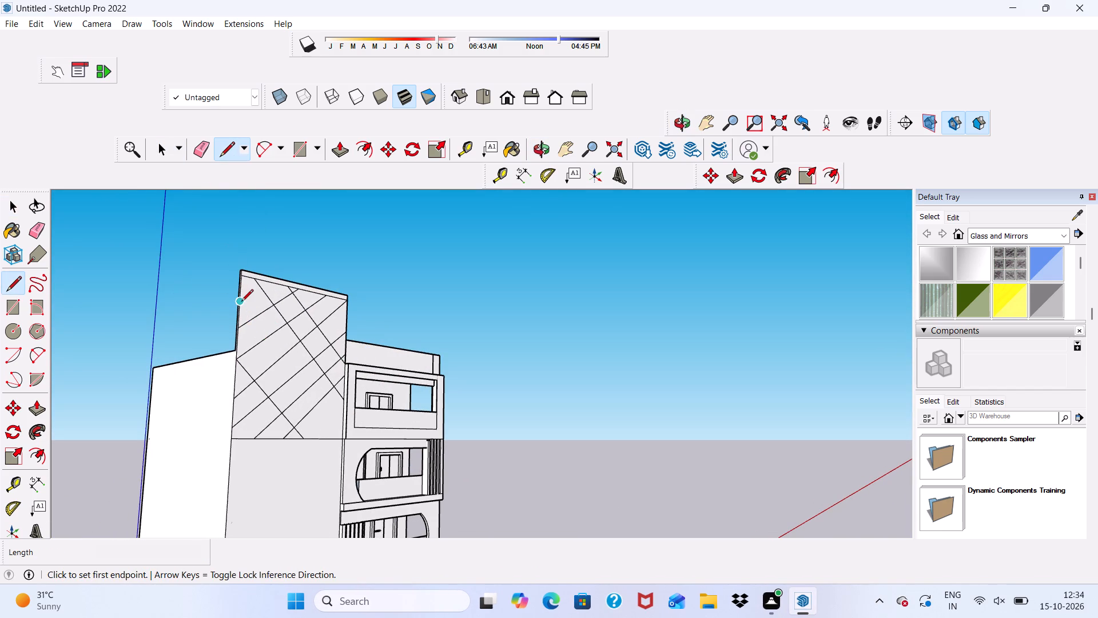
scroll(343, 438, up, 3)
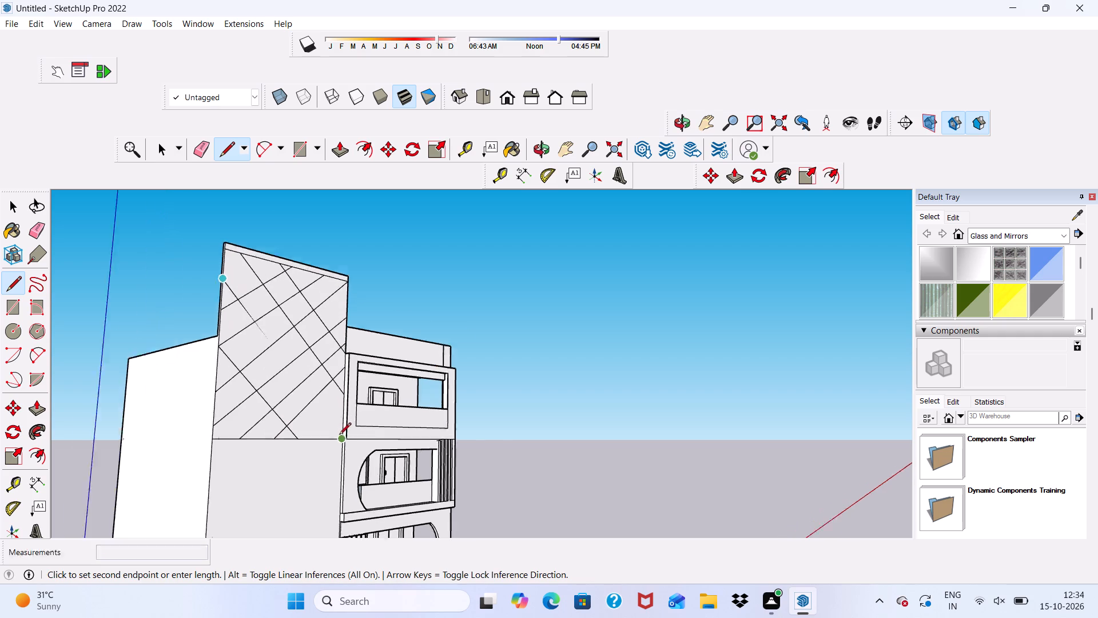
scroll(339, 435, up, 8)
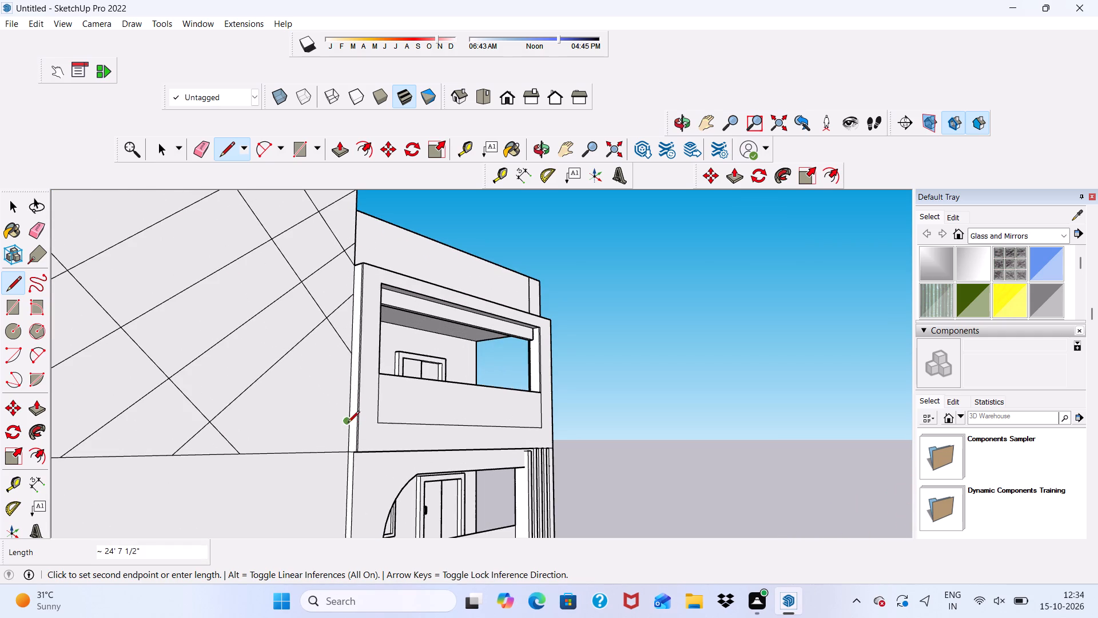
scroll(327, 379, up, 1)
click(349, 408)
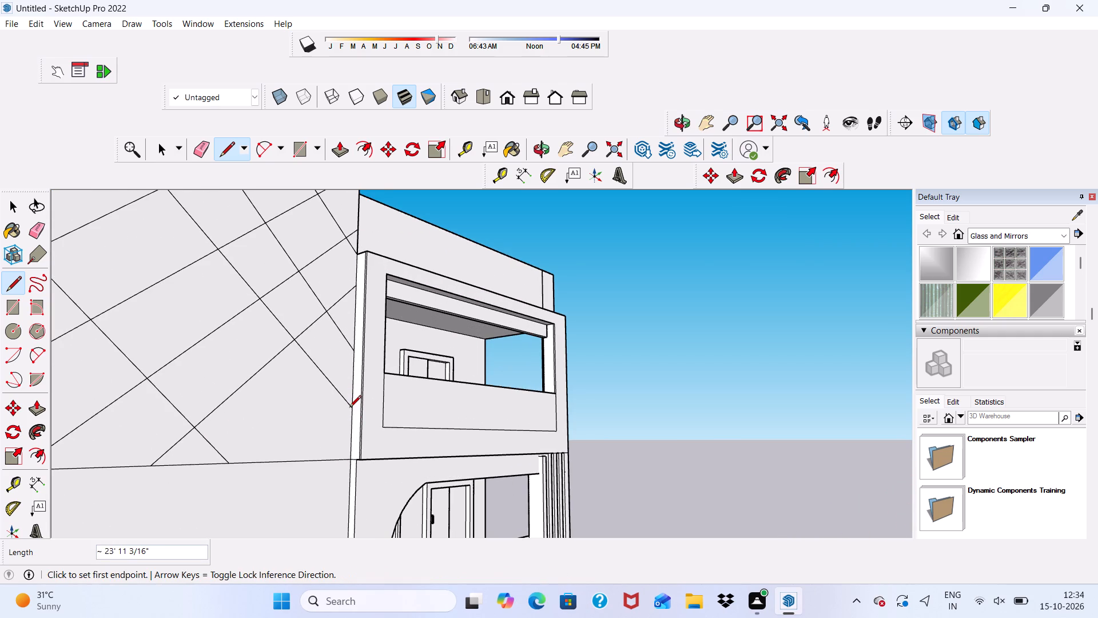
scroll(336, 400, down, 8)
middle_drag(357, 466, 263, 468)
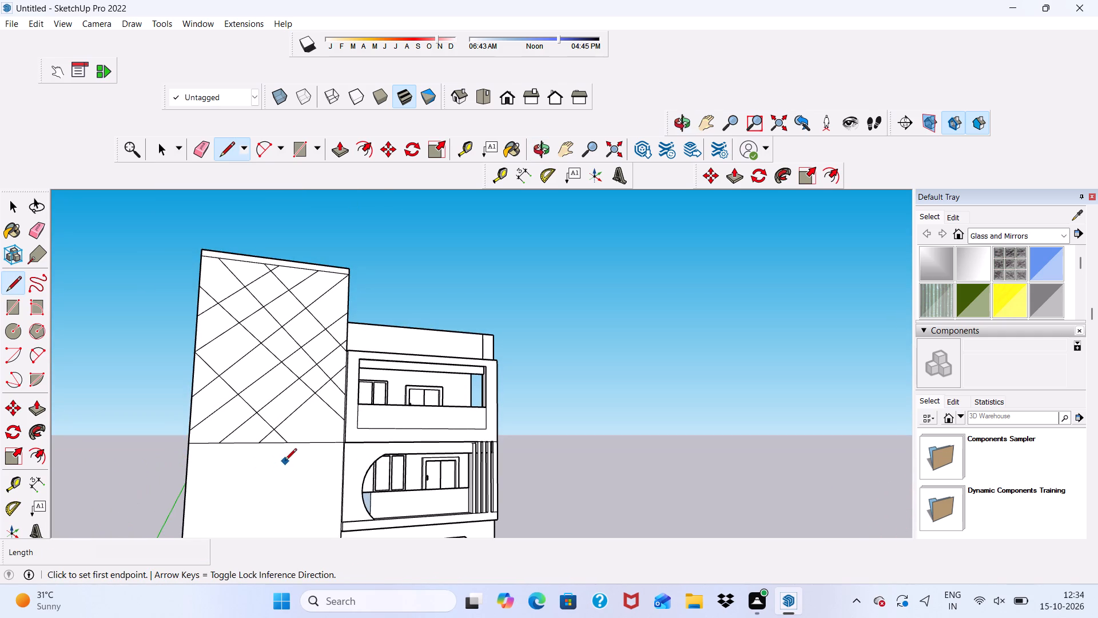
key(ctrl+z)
Draw a crossing line about 23' 5" long from the uppermost diagonal's end on the outer edge to the panel's balcony-side bottom corner.
scroll(214, 301, up, 3)
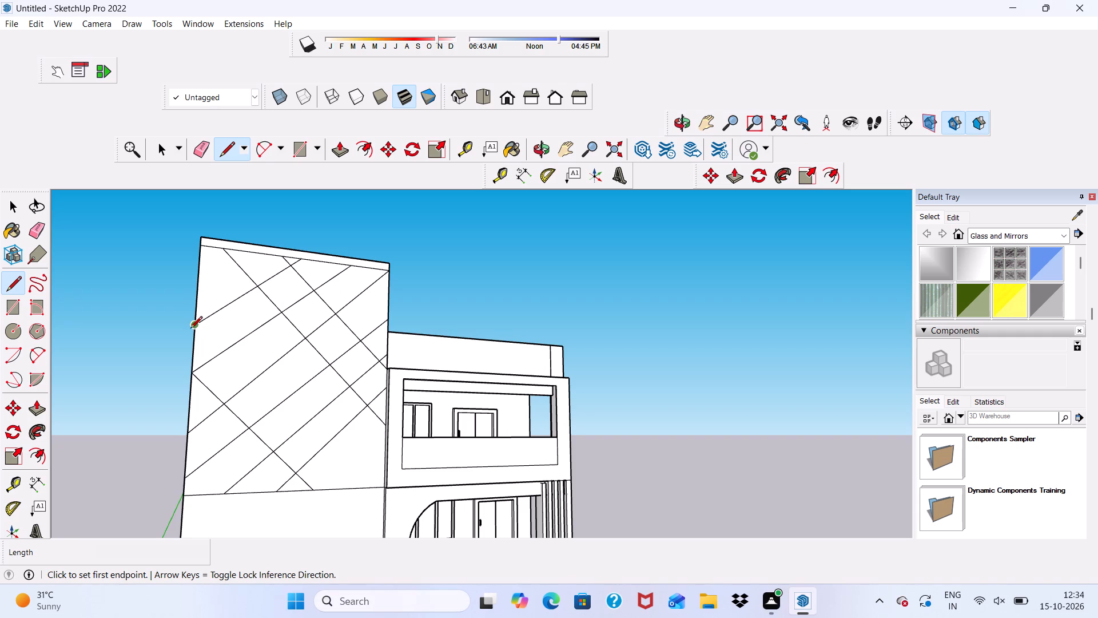
click(190, 329)
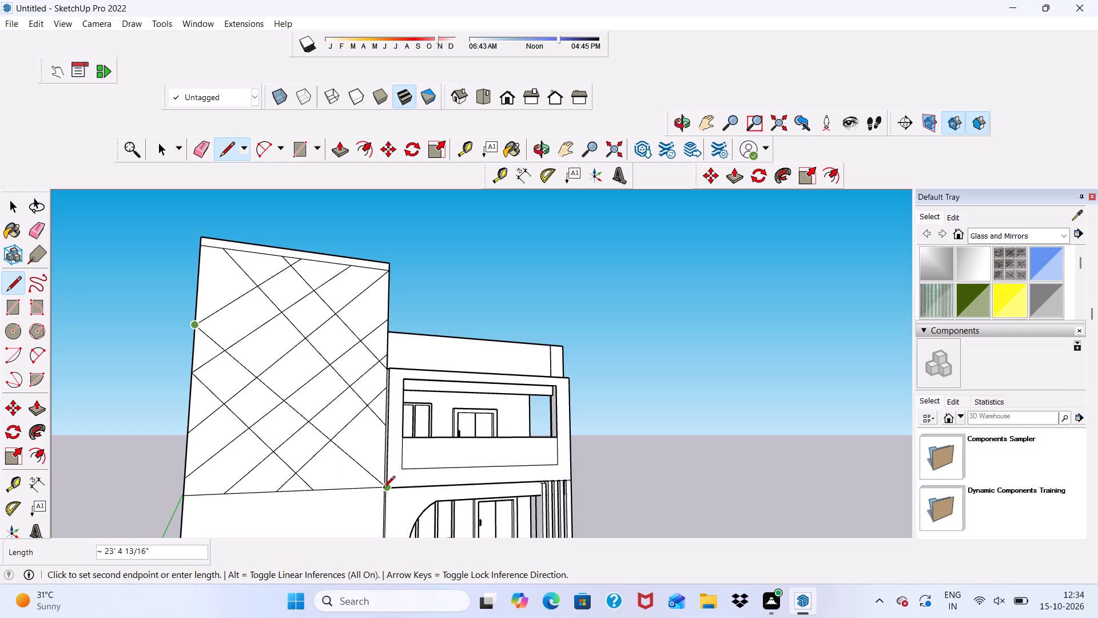
scroll(374, 485, up, 18)
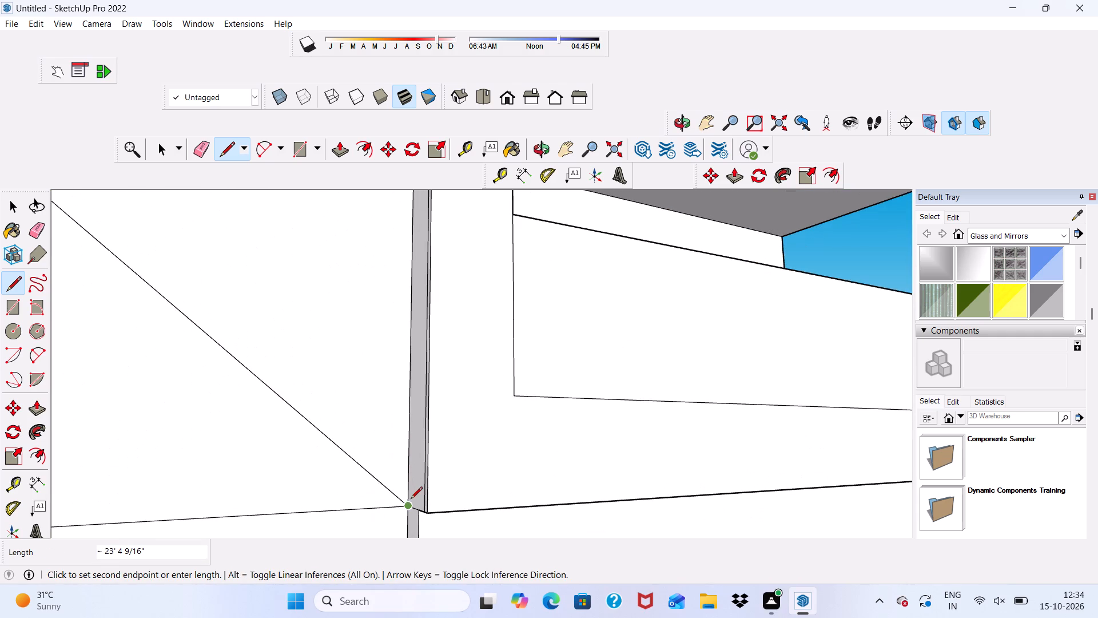
click(411, 501)
scroll(384, 486, down, 20)
scroll(384, 486, down, 3)
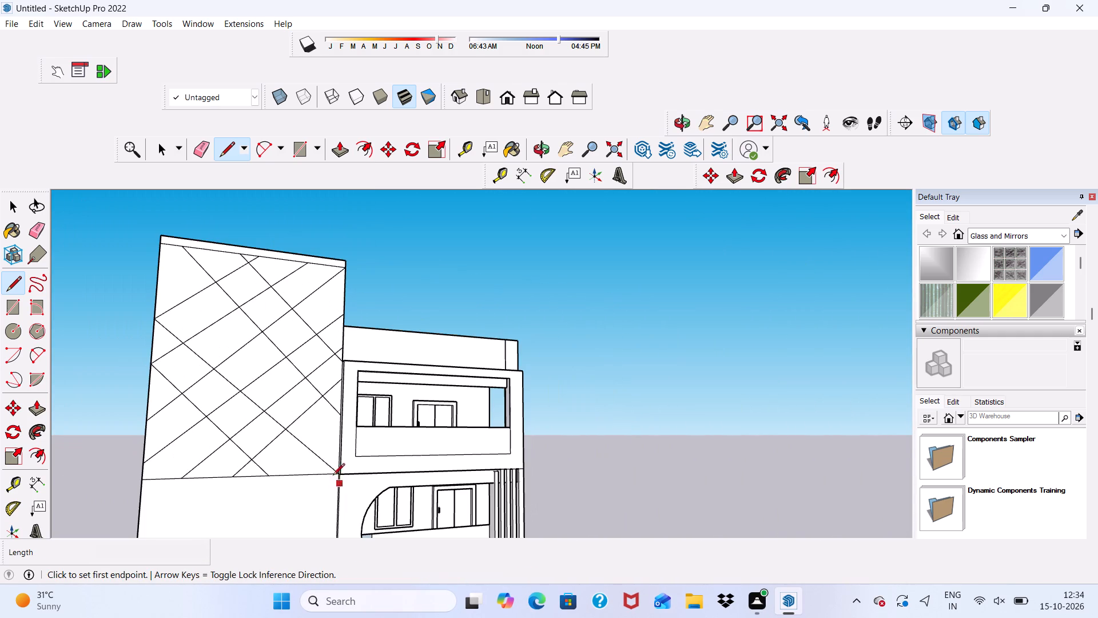
Draw another crossing line about 24' long from the outer edge just below the panel's top to its balcony-side edge above the bottom corner.
scroll(158, 278, up, 4)
click(158, 266)
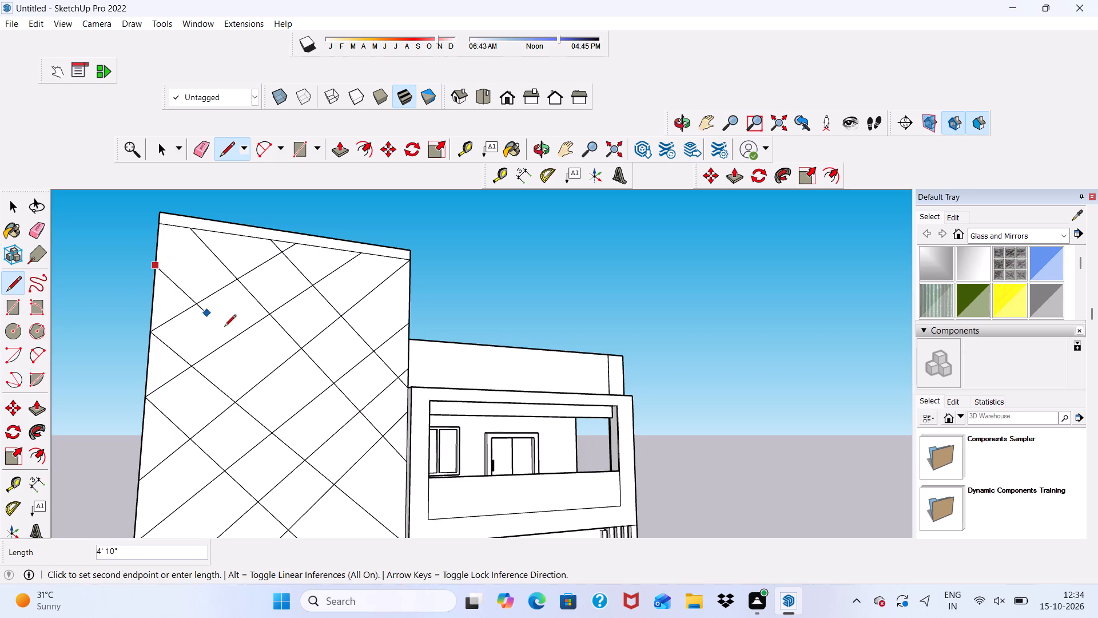
scroll(401, 489, up, 7)
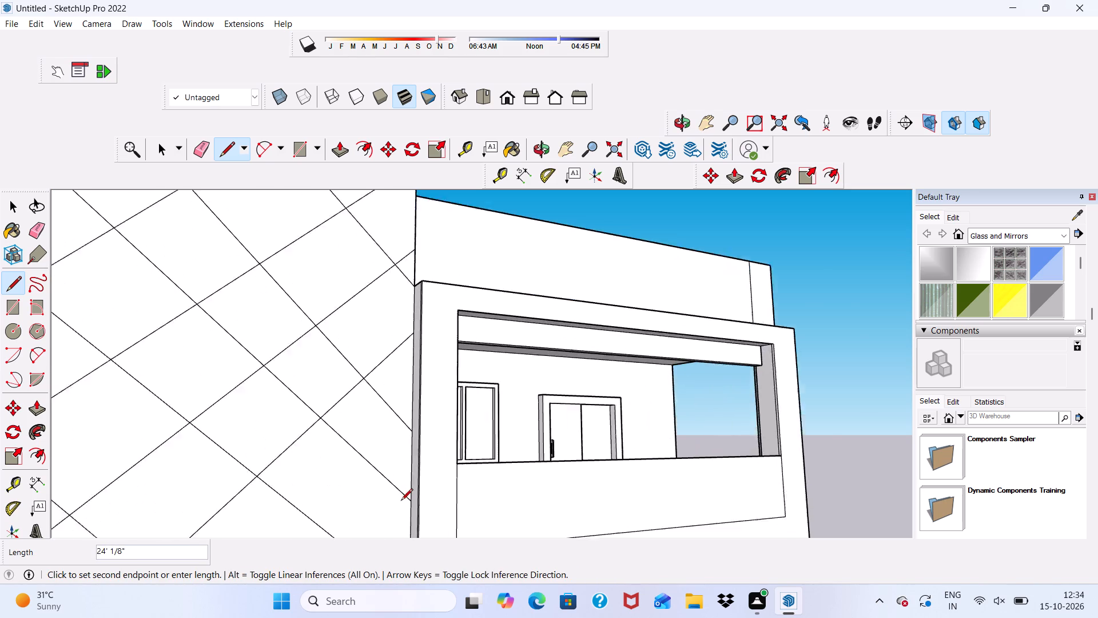
scroll(401, 501, up, 2)
click(412, 510)
scroll(343, 389, down, 5)
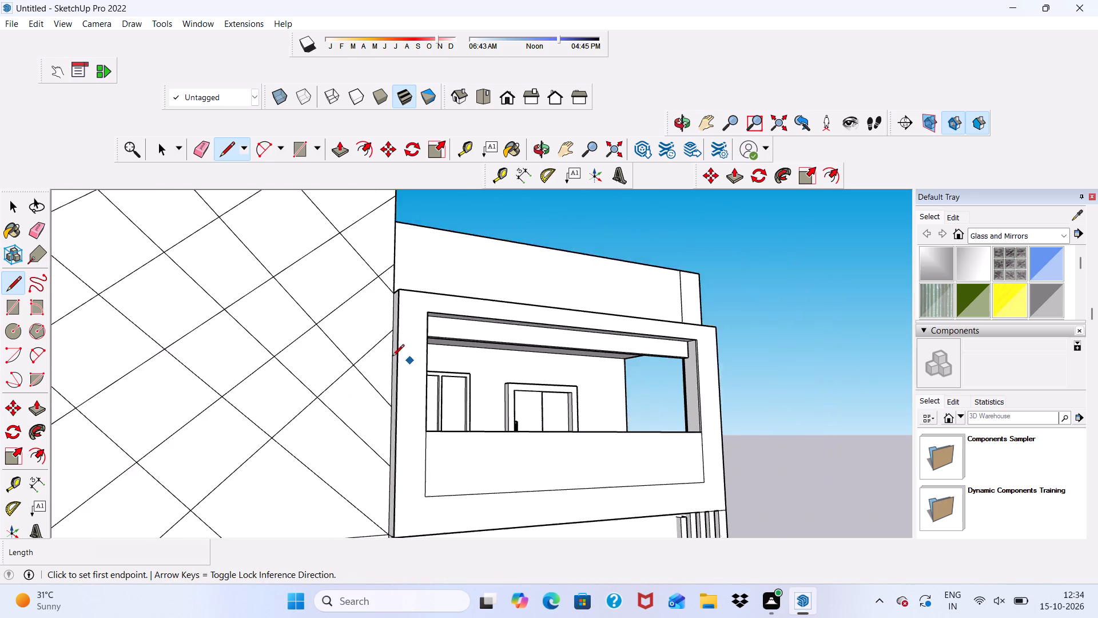
Examine the spacing of the panel's crossing lines up close and with the whole front facade.
scroll(392, 357, down, 8)
middle_drag(389, 417, 244, 520)
scroll(316, 432, up, 4)
key(space)
scroll(340, 315, up, 2)
scroll(340, 316, down, 5)
scroll(377, 448, up, 4)
scroll(332, 351, up, 3)
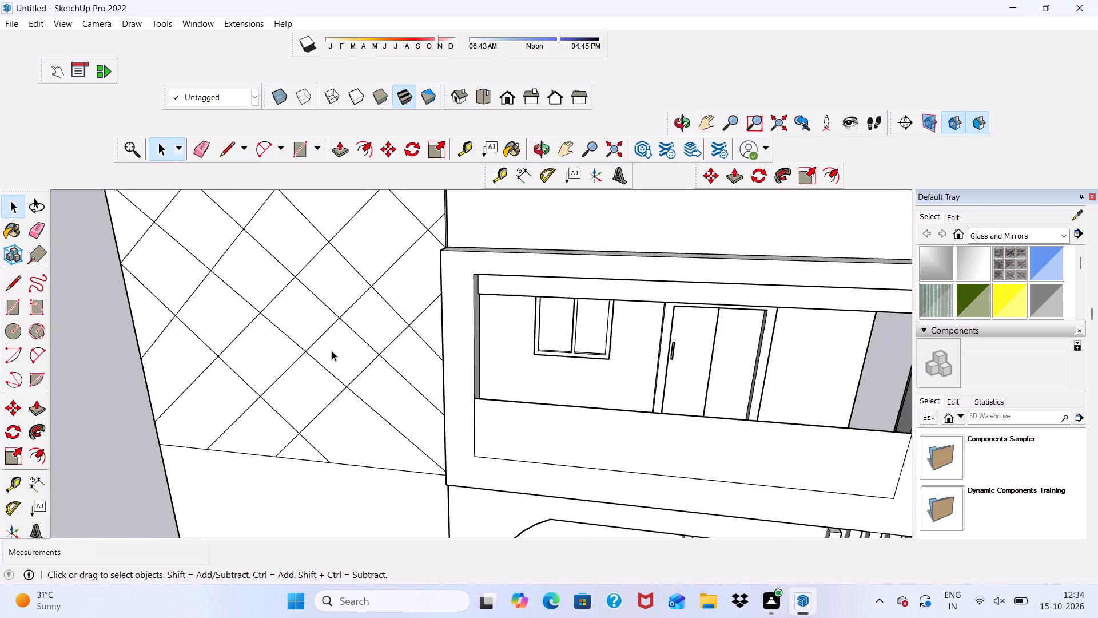
scroll(332, 351, up, 6)
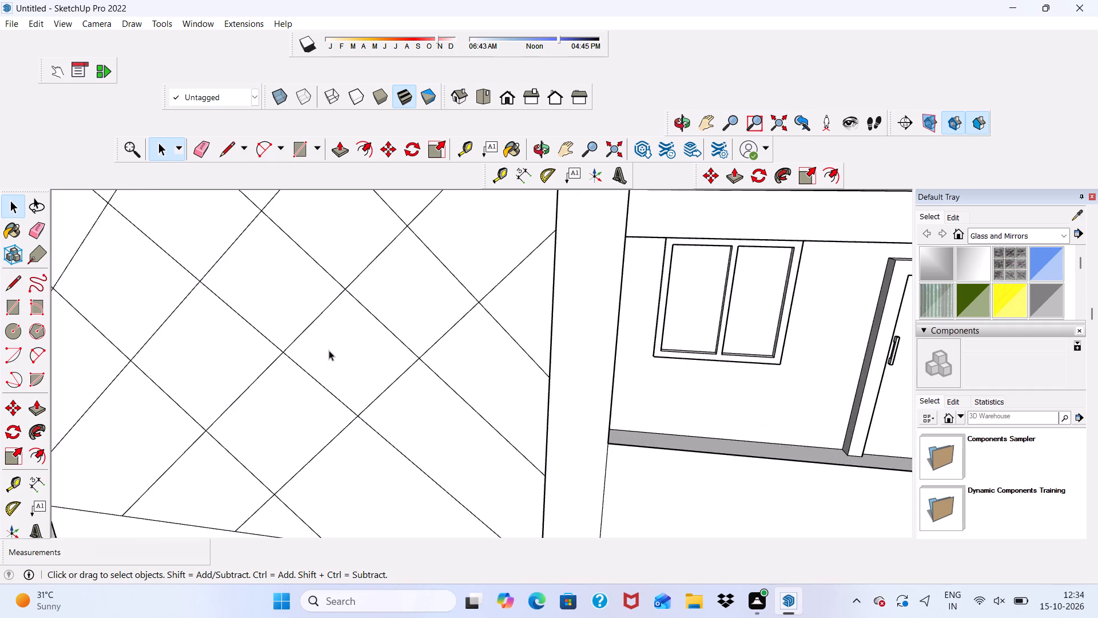
scroll(329, 350, down, 14)
scroll(365, 366, up, 4)
scroll(365, 367, down, 2)
scroll(365, 389, up, 7)
scroll(325, 329, down, 6)
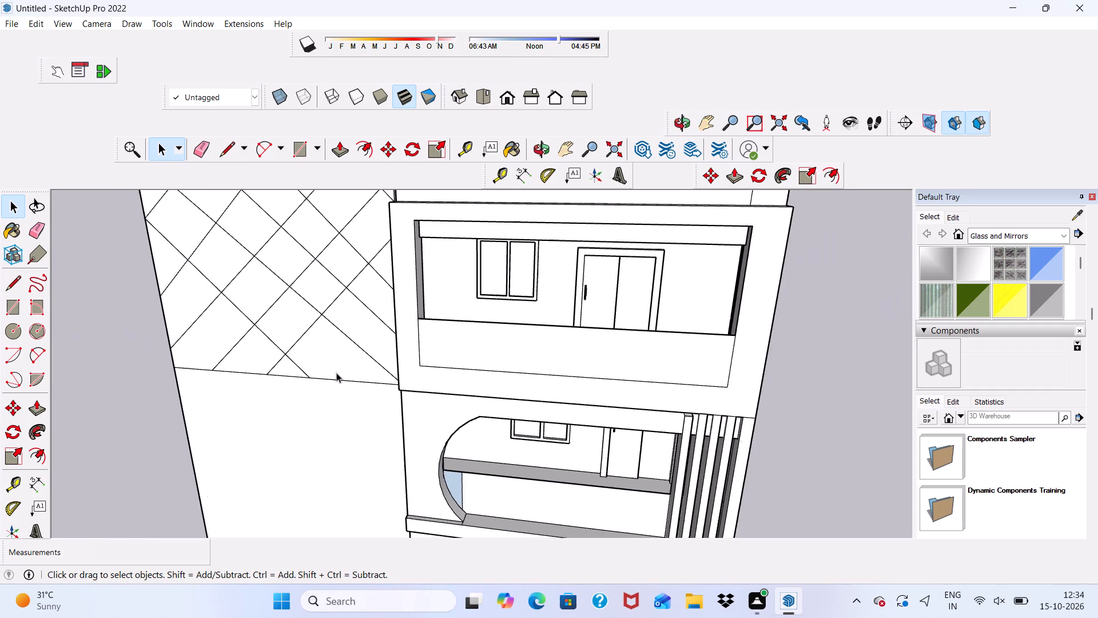
middle_drag(341, 373, 298, 401)
scroll(292, 377, down, 11)
middle_drag(392, 426, 464, 294)
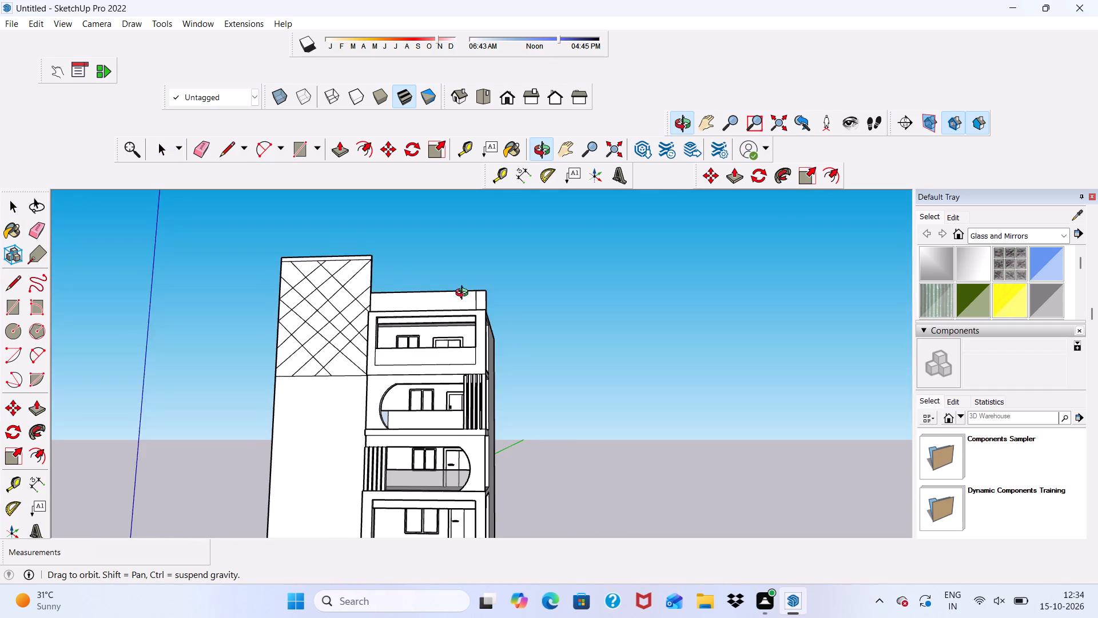
middle_drag(464, 294, 473, 304)
scroll(487, 343, up, 14)
scroll(337, 263, down, 10)
scroll(358, 362, down, 2)
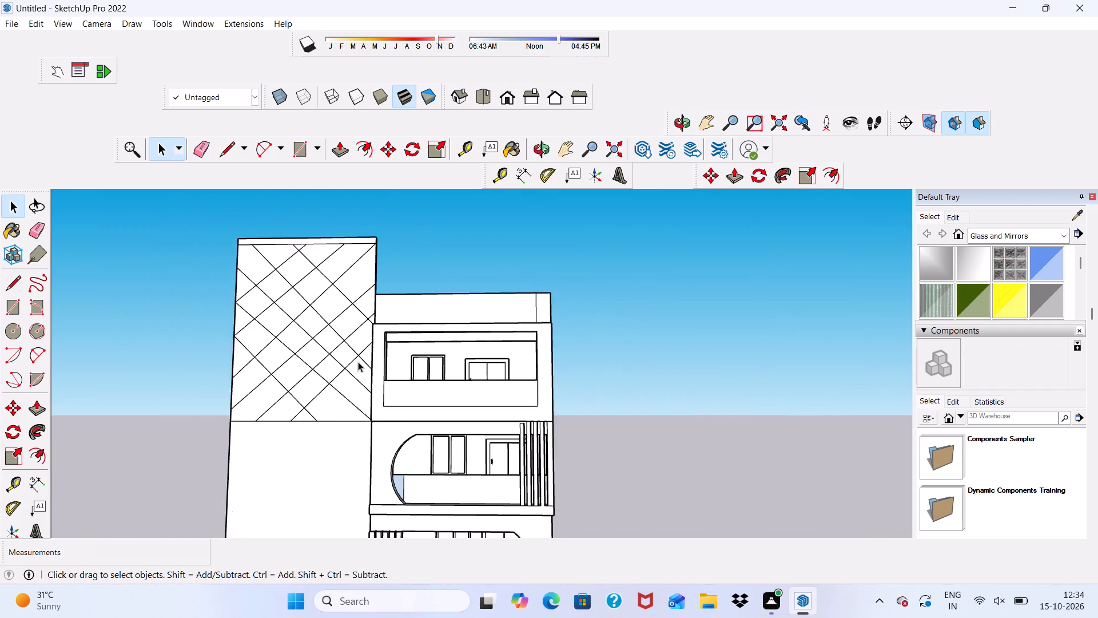
Draw a short crossing line about 6' 7 1/2" long from the panel's top line to its balcony-side edge, just above the parapet.
click(230, 144)
scroll(323, 244, up, 3)
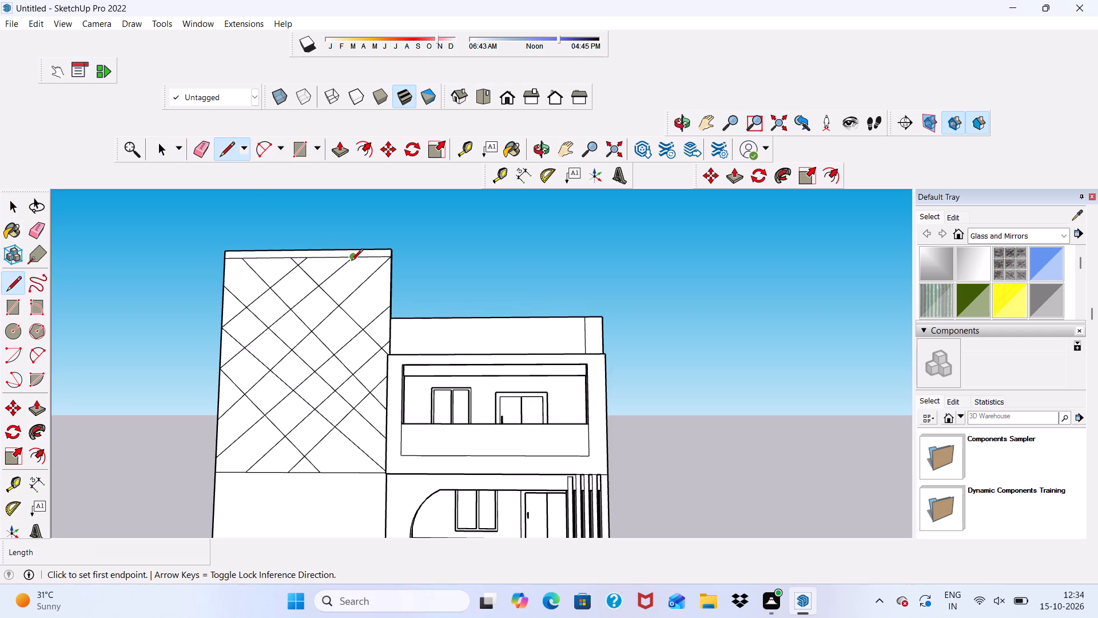
click(351, 262)
click(389, 310)
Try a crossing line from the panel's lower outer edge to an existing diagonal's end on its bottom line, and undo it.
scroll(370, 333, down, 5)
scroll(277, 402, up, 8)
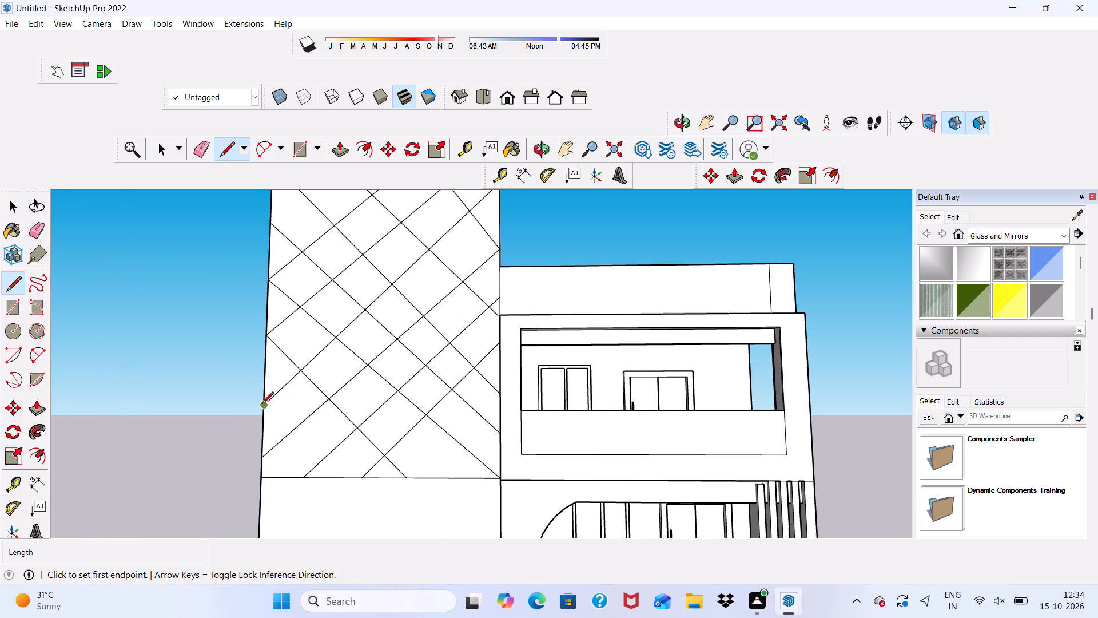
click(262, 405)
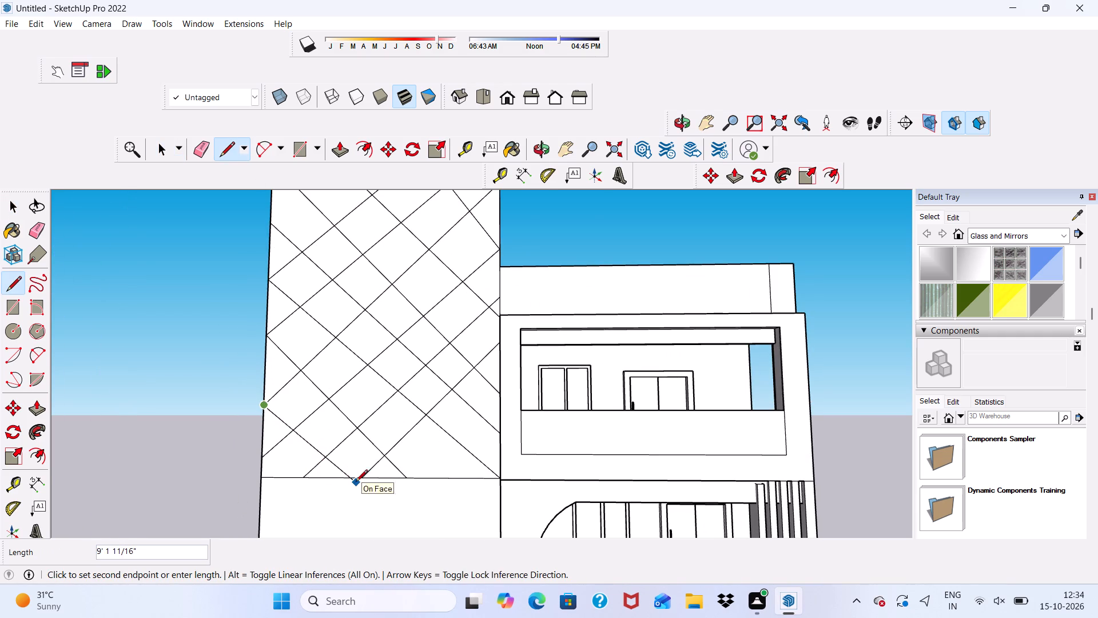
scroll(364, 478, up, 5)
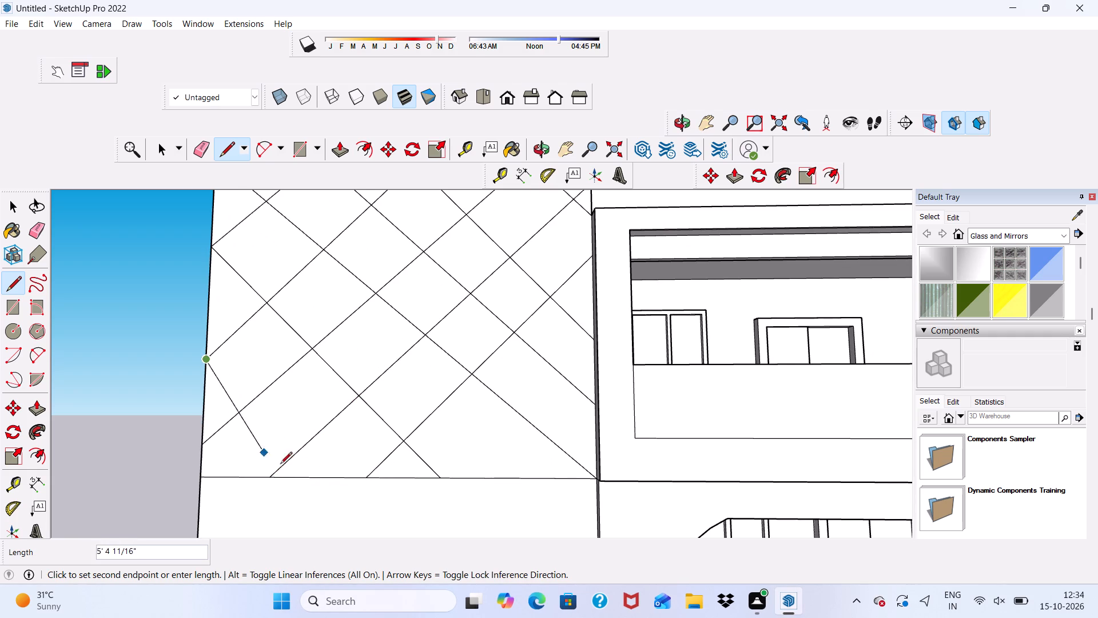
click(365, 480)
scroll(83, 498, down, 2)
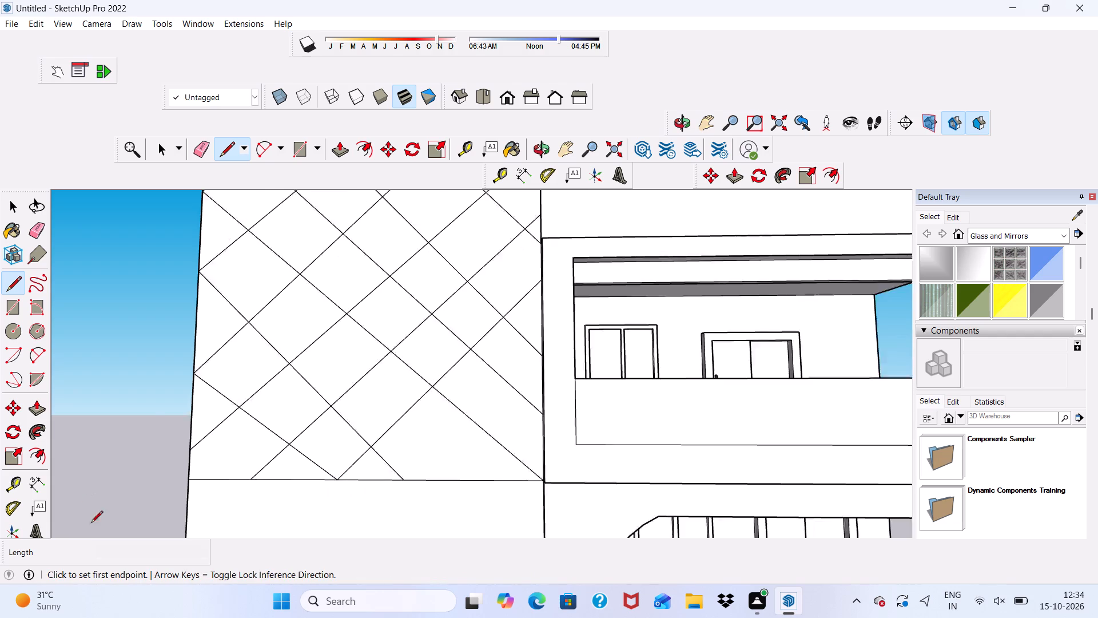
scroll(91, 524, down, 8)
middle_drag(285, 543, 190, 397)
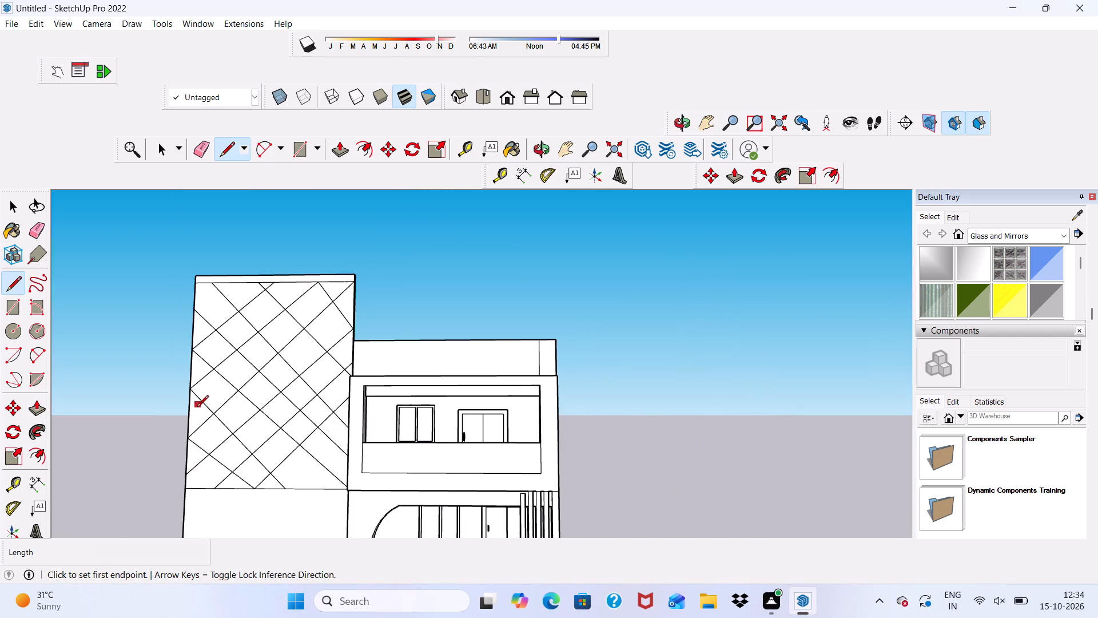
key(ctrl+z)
Draw a crossing line about 7' 7" long from the panel's lower outer edge to its bottom line, between the diagonal ends.
scroll(212, 443, up, 3)
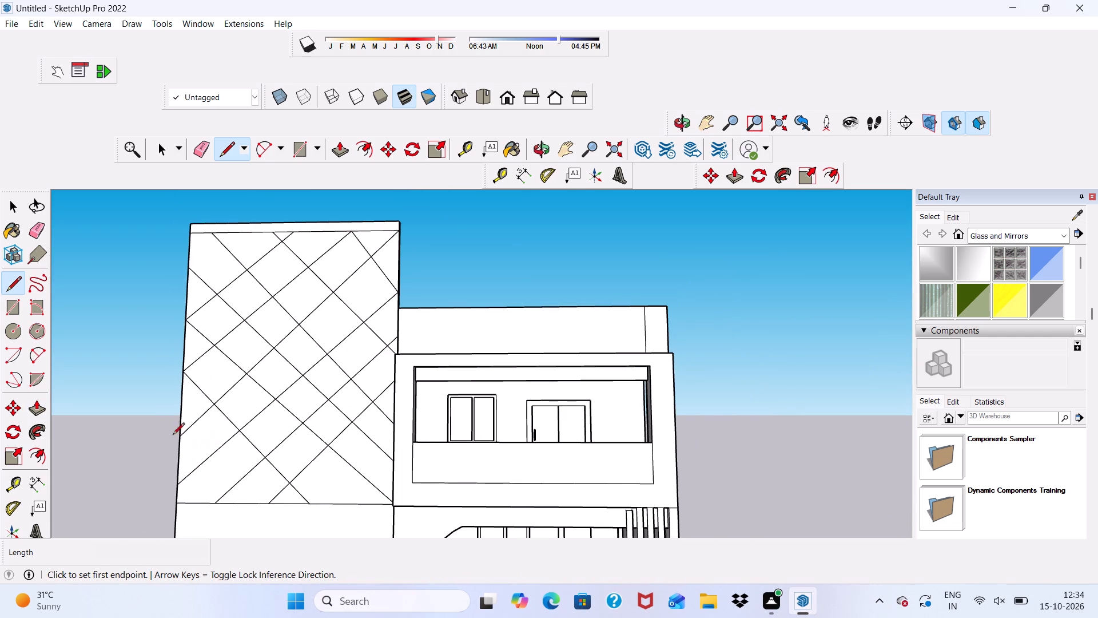
click(177, 437)
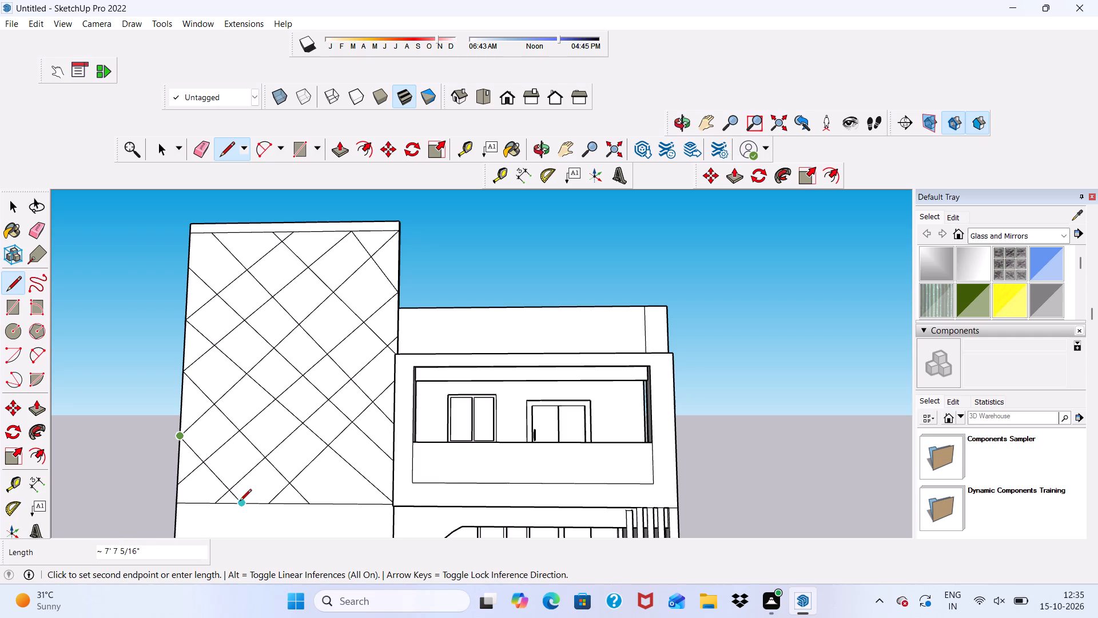
click(240, 502)
scroll(234, 434, down, 6)
key(space)
Examine the spacing of the panel's lattice lines up close and from several angles with the whole front facade.
scroll(220, 359, down, 4)
scroll(291, 403, up, 8)
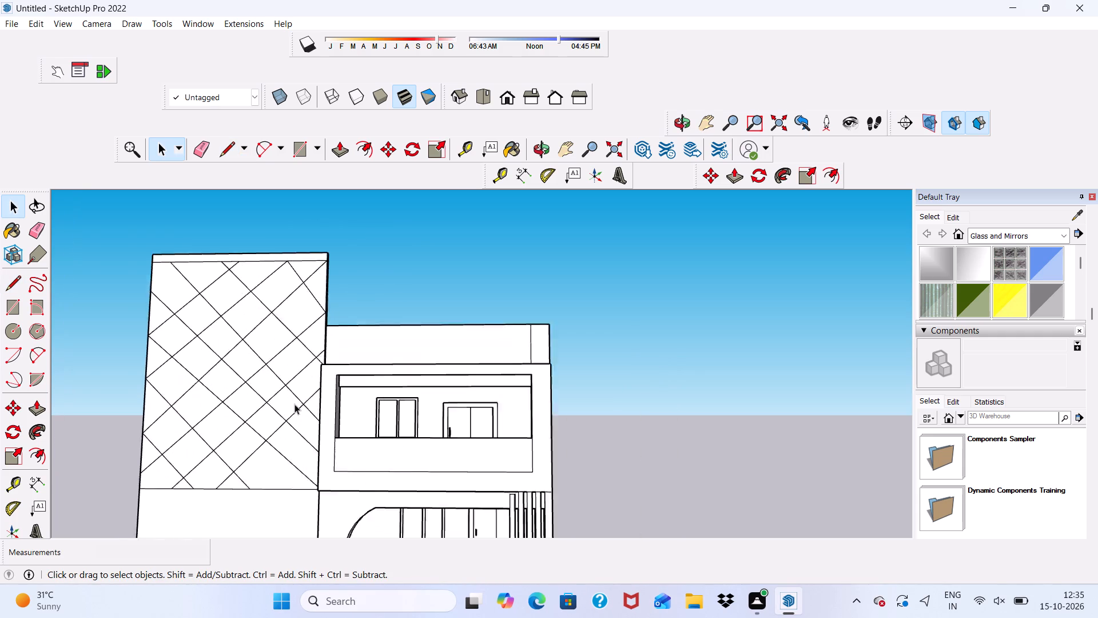
scroll(295, 404, up, 1)
scroll(295, 404, down, 5)
scroll(269, 357, down, 5)
scroll(284, 393, up, 1)
scroll(283, 393, down, 4)
middle_drag(311, 430, 154, 383)
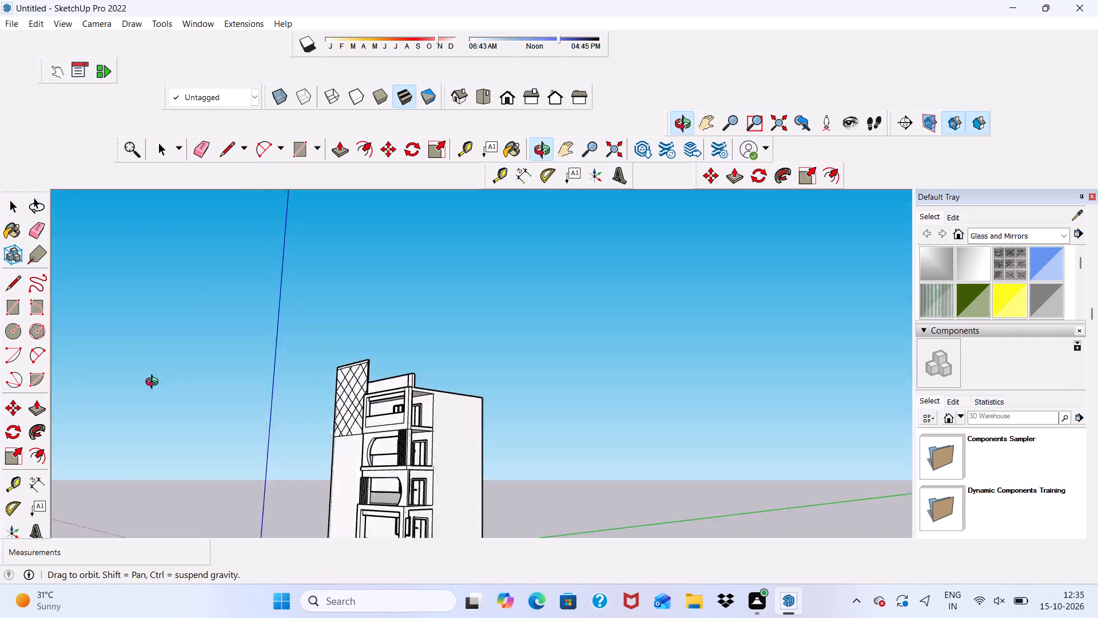
middle_drag(154, 383, 306, 460)
scroll(306, 463, up, 4)
scroll(287, 368, up, 3)
scroll(265, 412, up, 1)
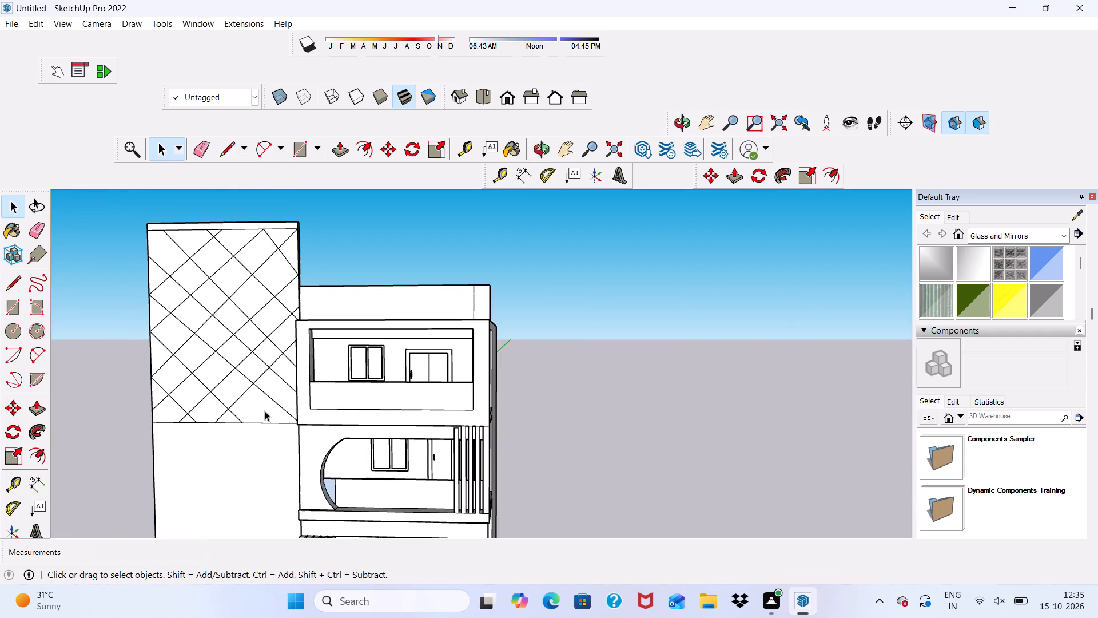
scroll(300, 405, up, 4)
scroll(299, 405, down, 4)
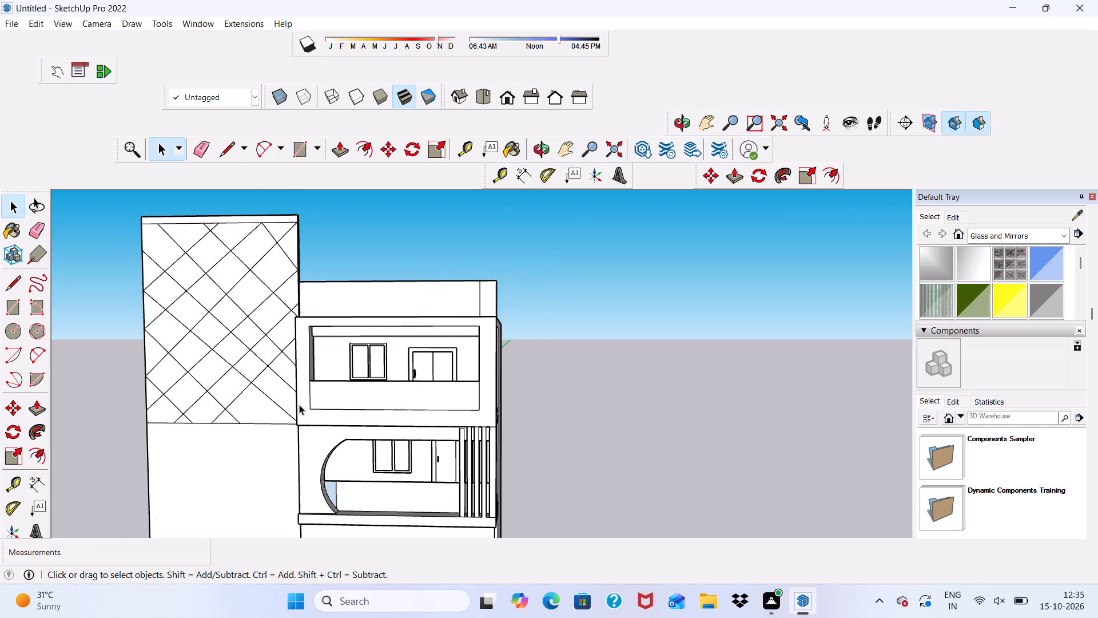
scroll(265, 377, up, 4)
scroll(265, 377, down, 4)
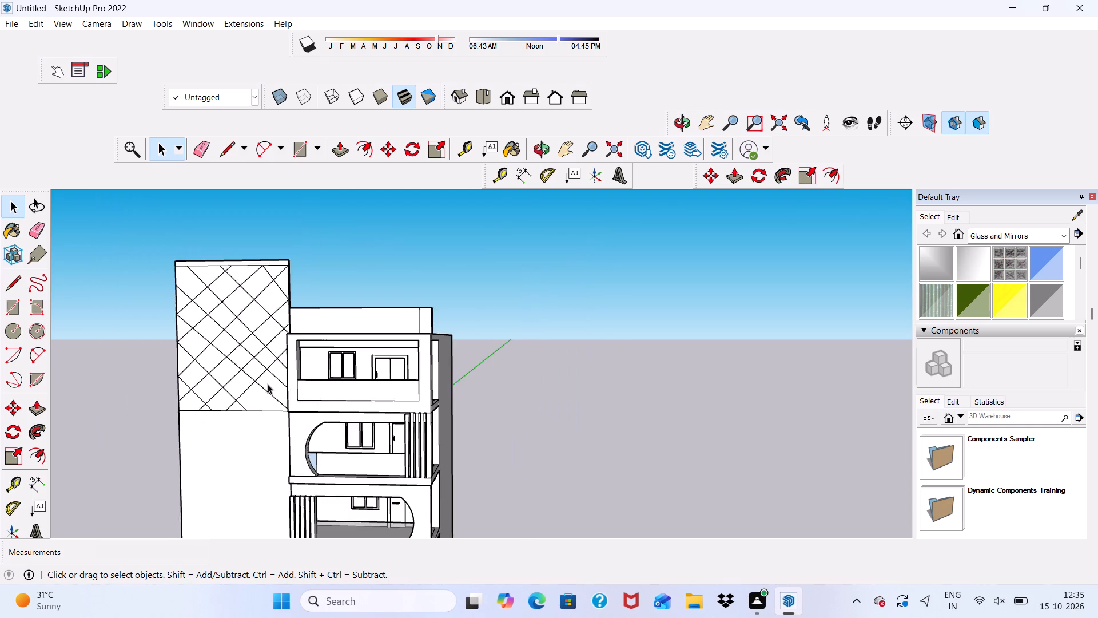
scroll(268, 384, down, 6)
middle_drag(288, 438, 297, 435)
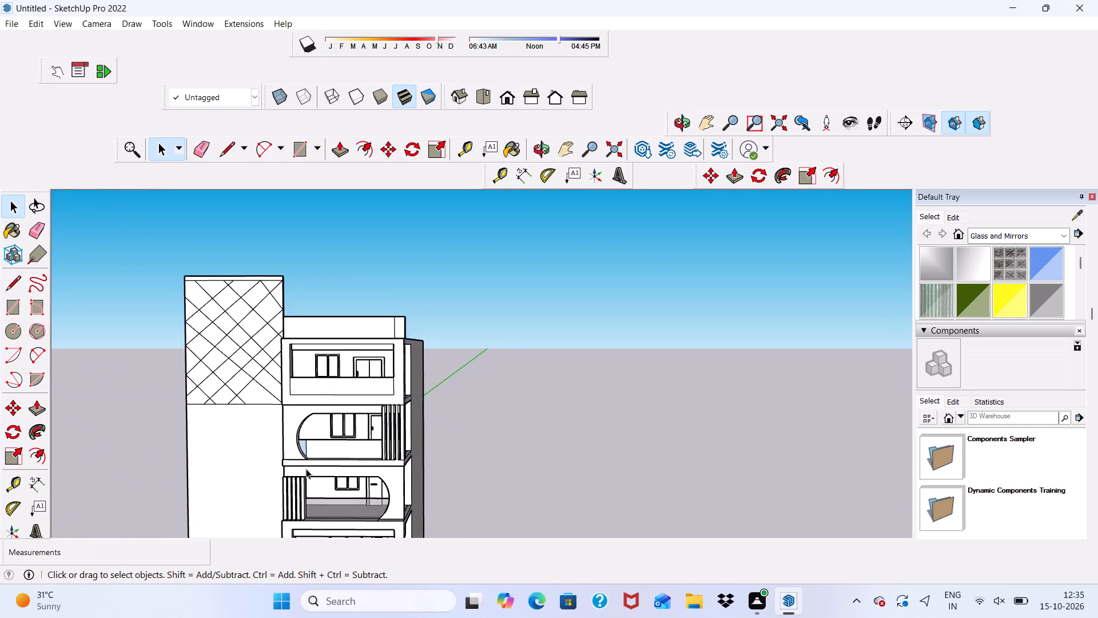
scroll(306, 469, up, 4)
scroll(291, 426, down, 5)
middle_drag(306, 401, 399, 440)
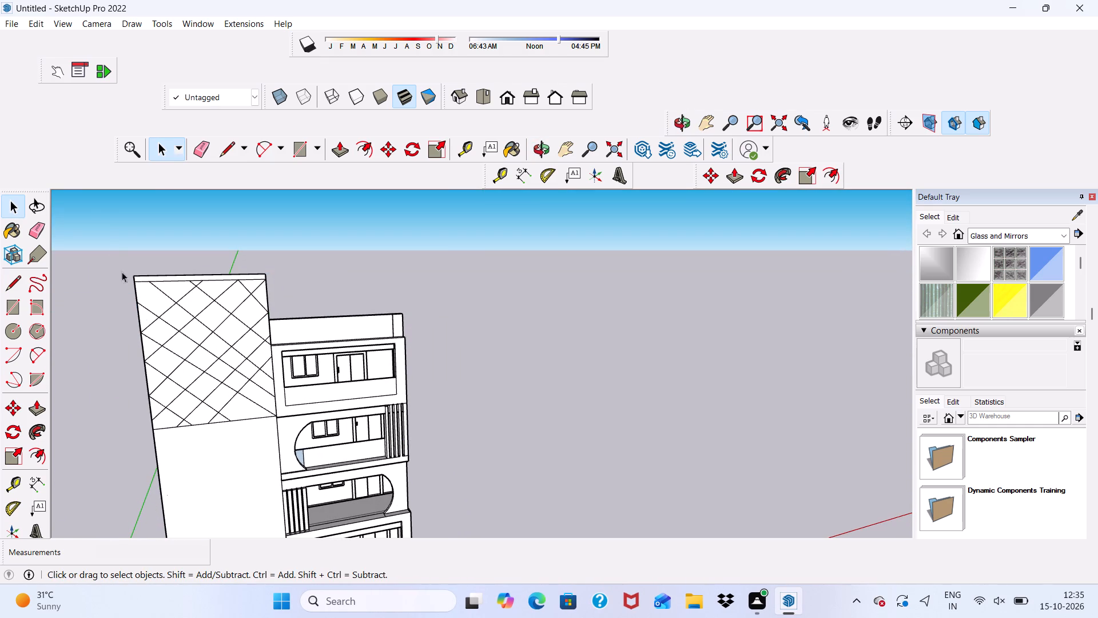
Erase every segment of the crossing line running from the panel's outer edge to its balcony-side bottom corner.
click(203, 142)
scroll(184, 285, up, 5)
drag(144, 346, 145, 355)
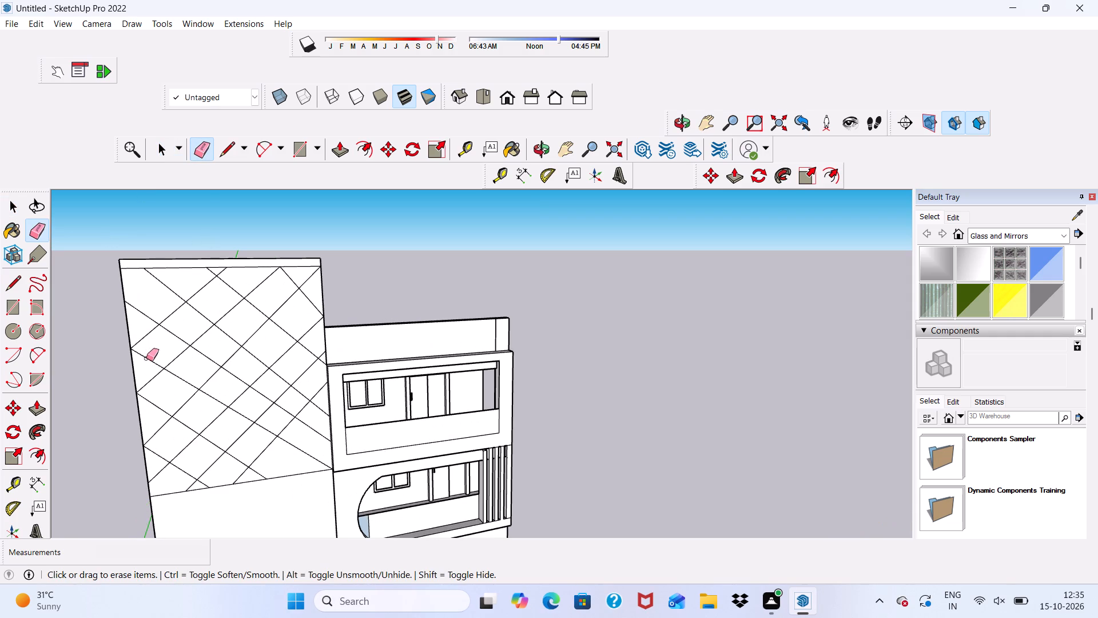
click(150, 359)
click(183, 382)
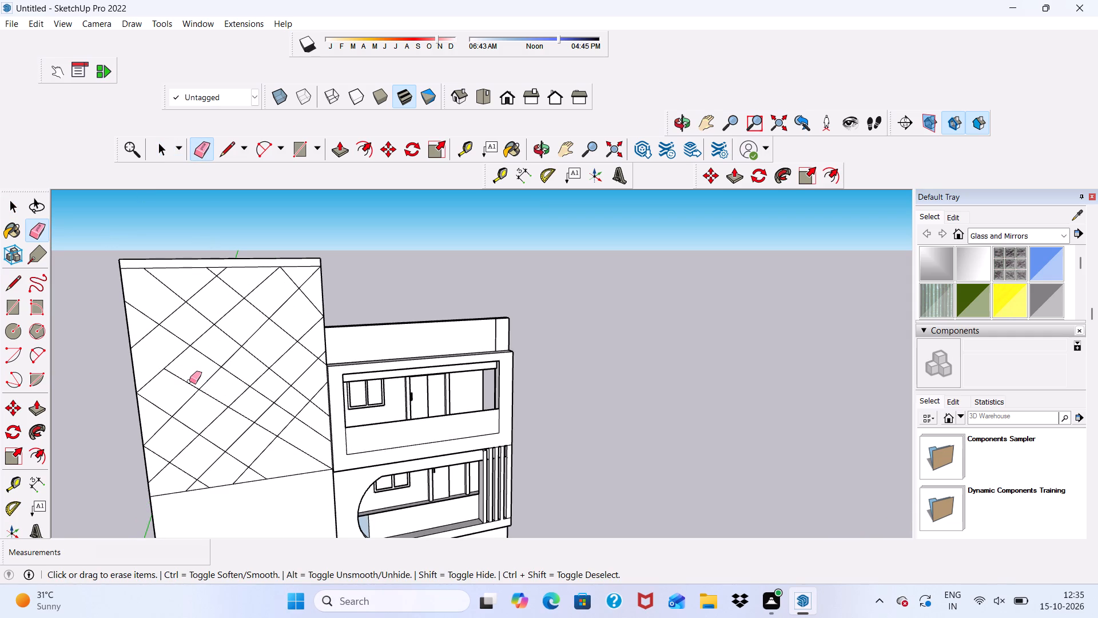
click(189, 381)
drag(212, 393, 208, 403)
drag(240, 419, 248, 409)
drag(264, 425, 265, 434)
drag(295, 442, 295, 451)
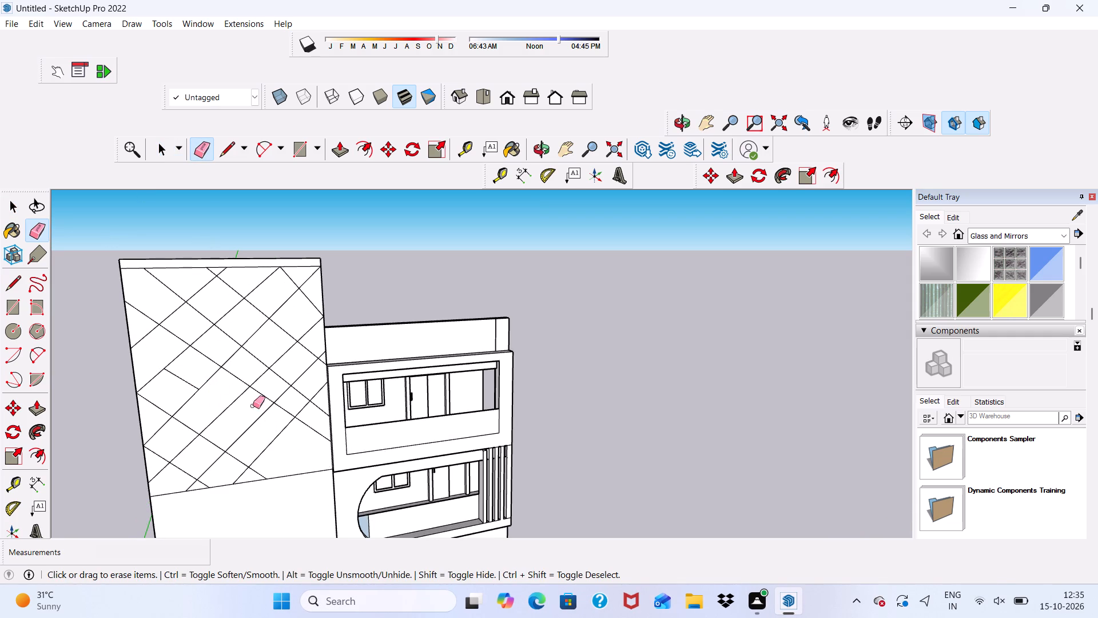
drag(190, 381, 176, 380)
Draw a crossing line about 21' 4" long from the same outer-edge point to the bottom line, just short of the balcony-side corner.
key(space)
click(224, 144)
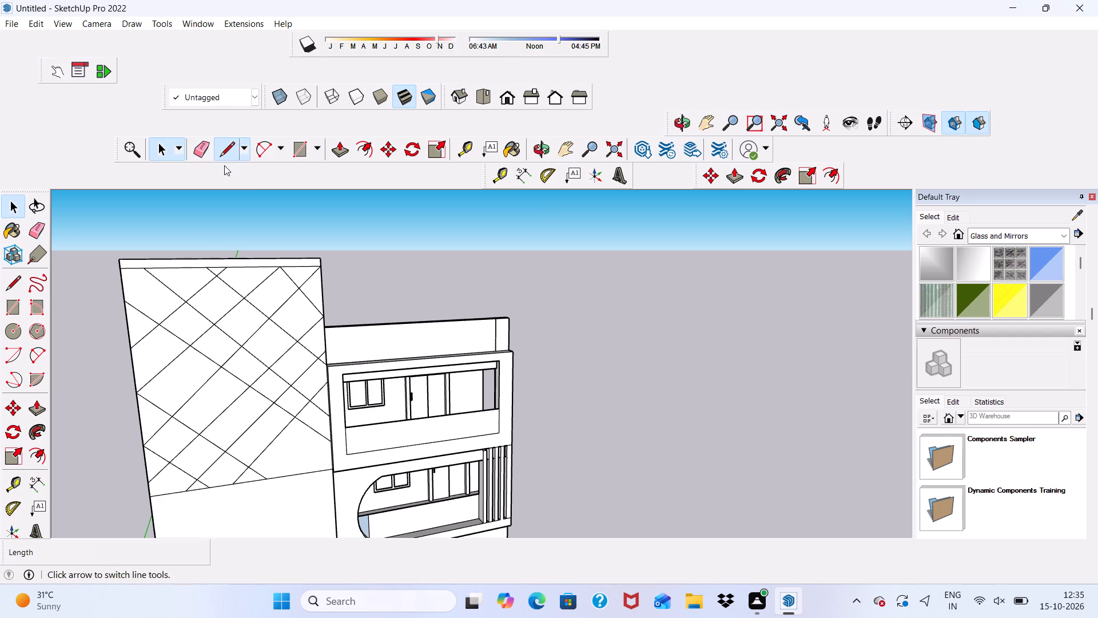
click(130, 351)
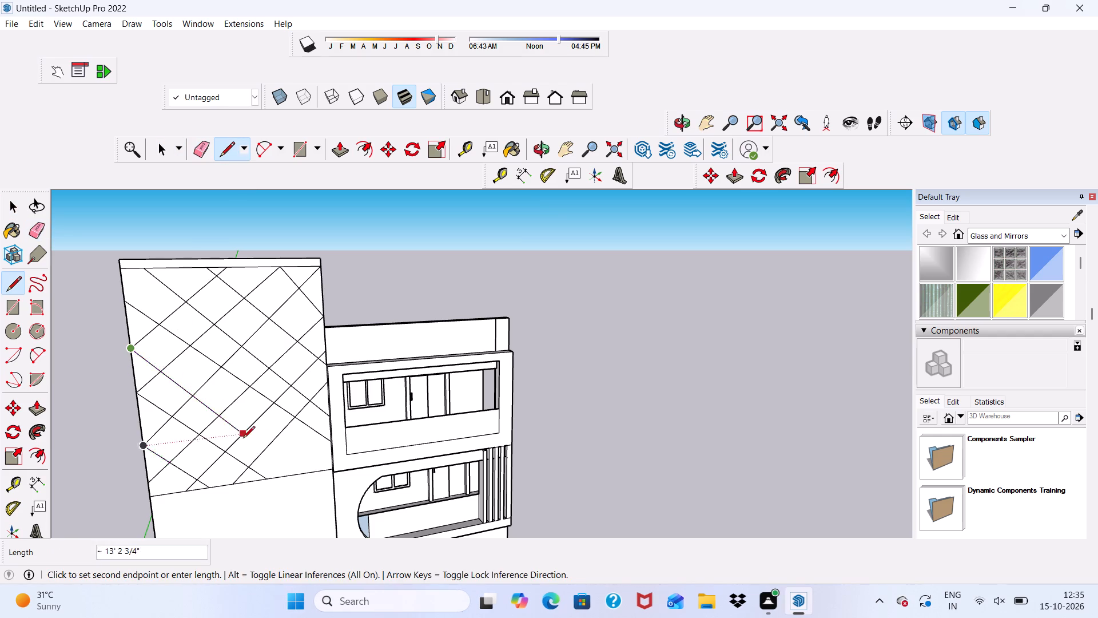
click(309, 473)
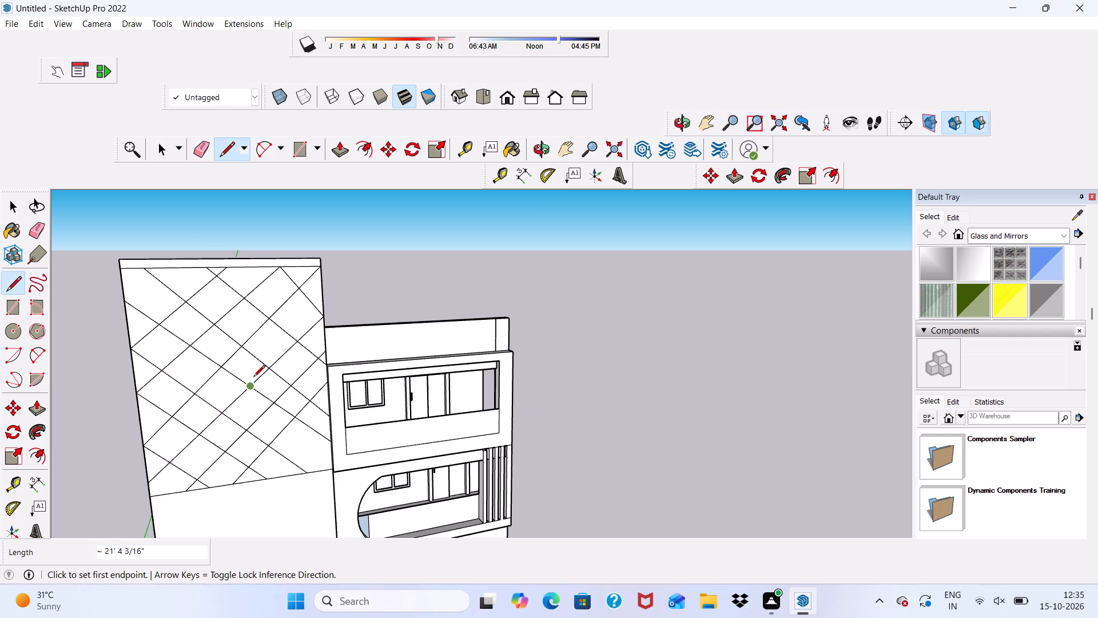
scroll(228, 360, down, 4)
middle_drag(285, 425, 212, 285)
scroll(274, 311, up, 5)
key(space)
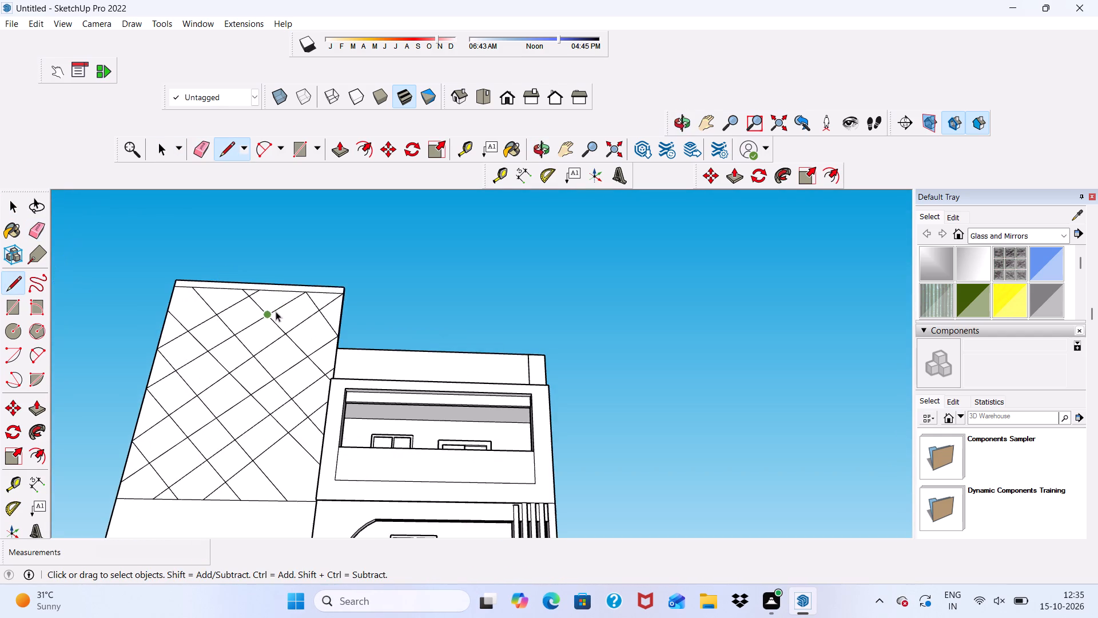
Erase every segment of the crossing line from the outer edge just below the panel's top to its balcony-side edge above the bottom corner.
scroll(282, 333, down, 4)
scroll(305, 425, up, 11)
middle_drag(291, 410, 323, 472)
scroll(324, 460, up, 1)
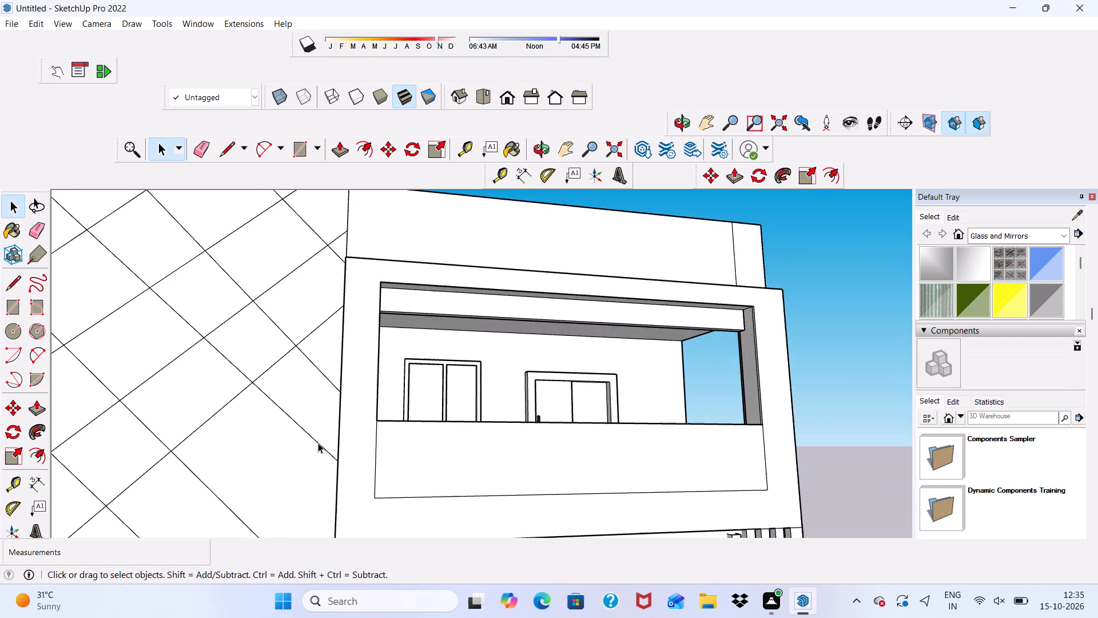
scroll(307, 425, down, 9)
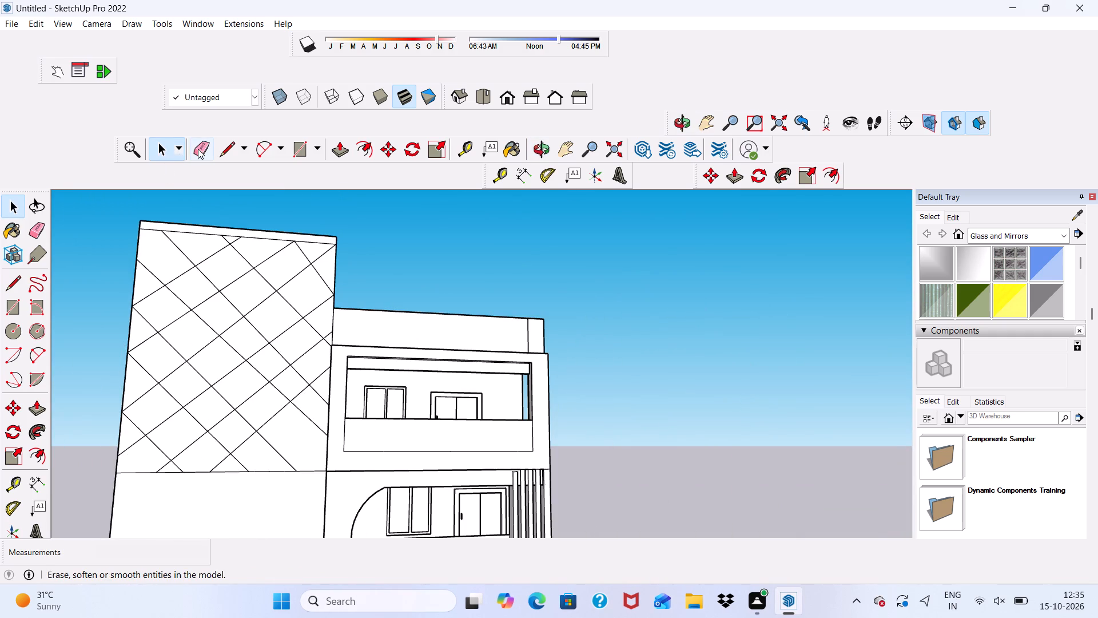
click(198, 149)
click(148, 269)
click(174, 294)
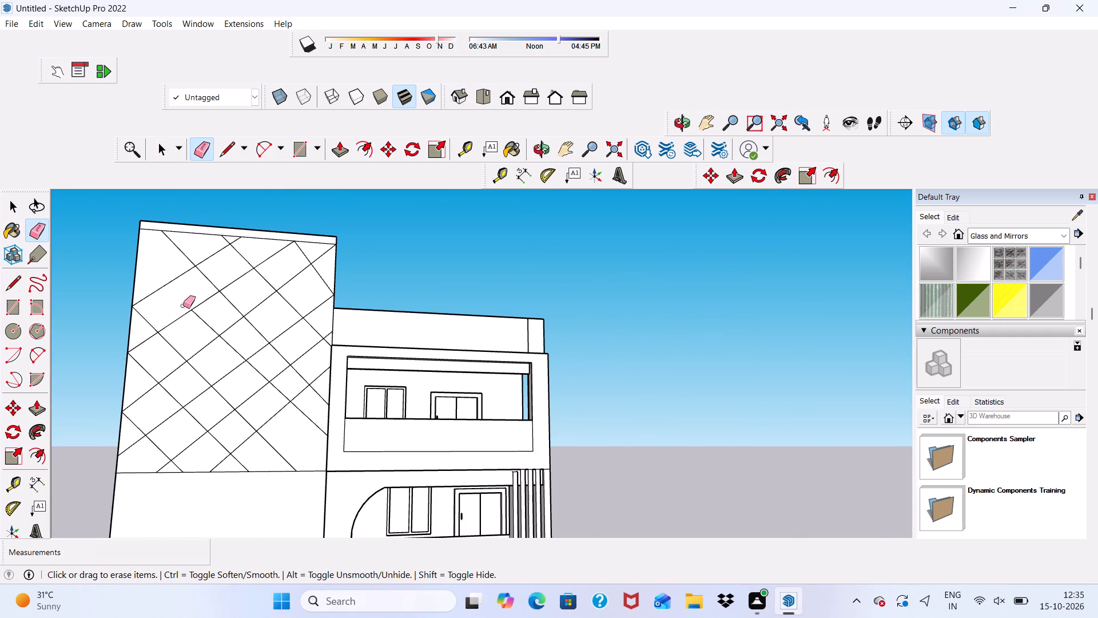
click(203, 322)
click(225, 346)
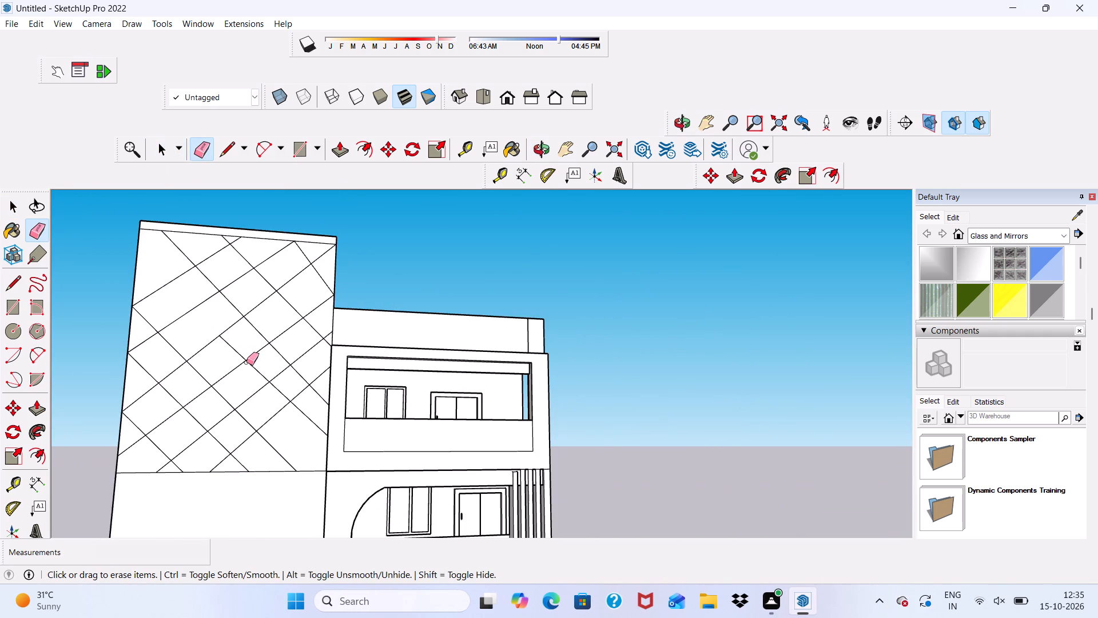
drag(240, 347, 220, 359)
click(254, 372)
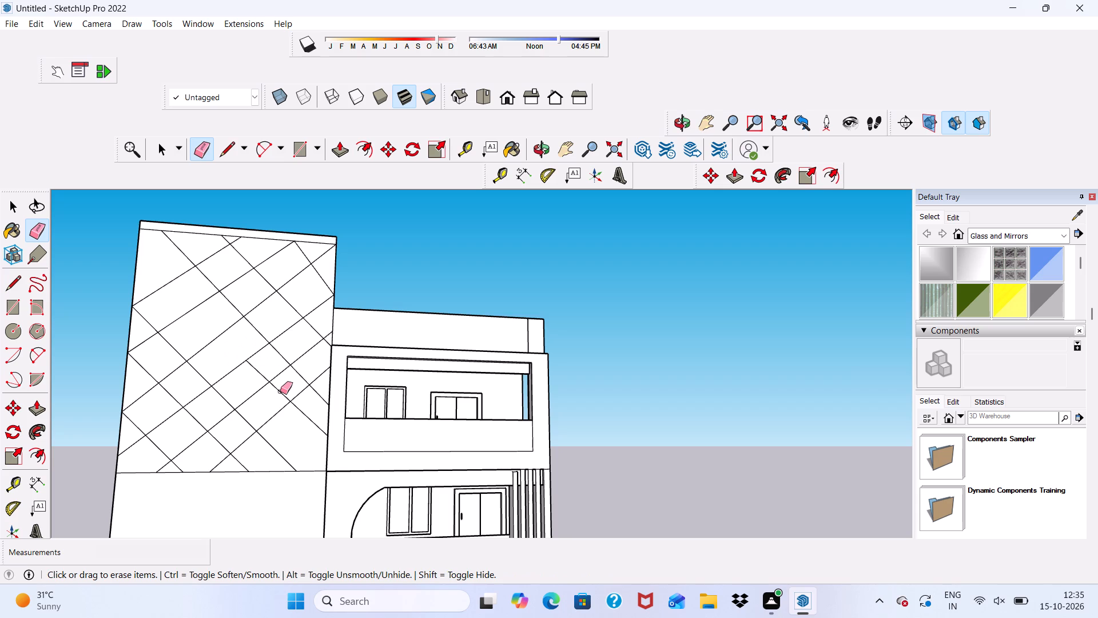
click(279, 391)
click(261, 365)
drag(259, 368, 252, 373)
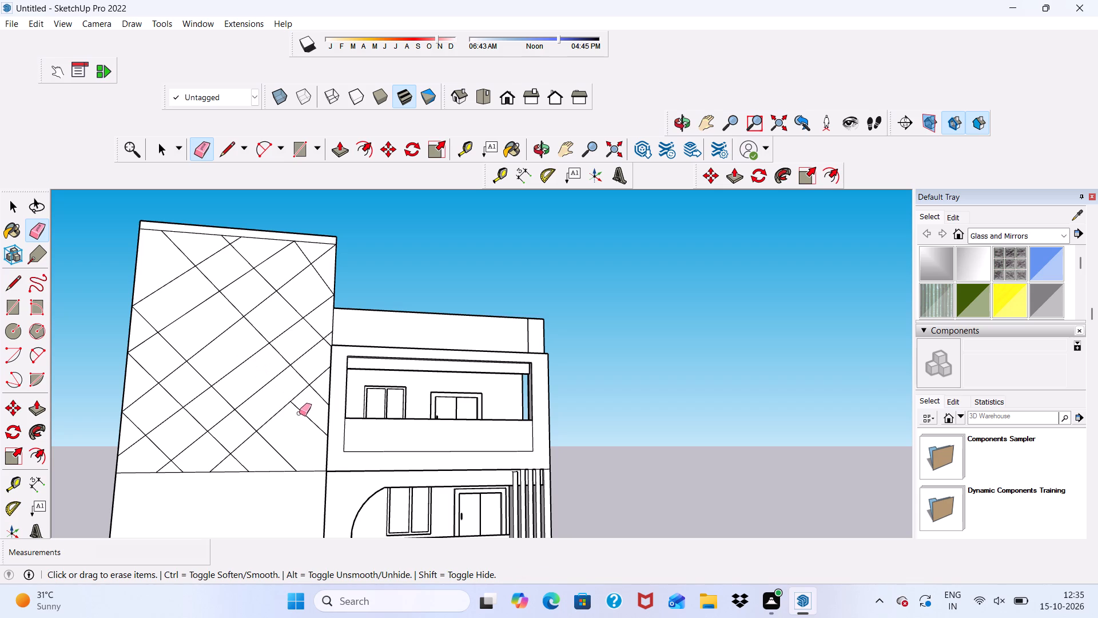
click(300, 414)
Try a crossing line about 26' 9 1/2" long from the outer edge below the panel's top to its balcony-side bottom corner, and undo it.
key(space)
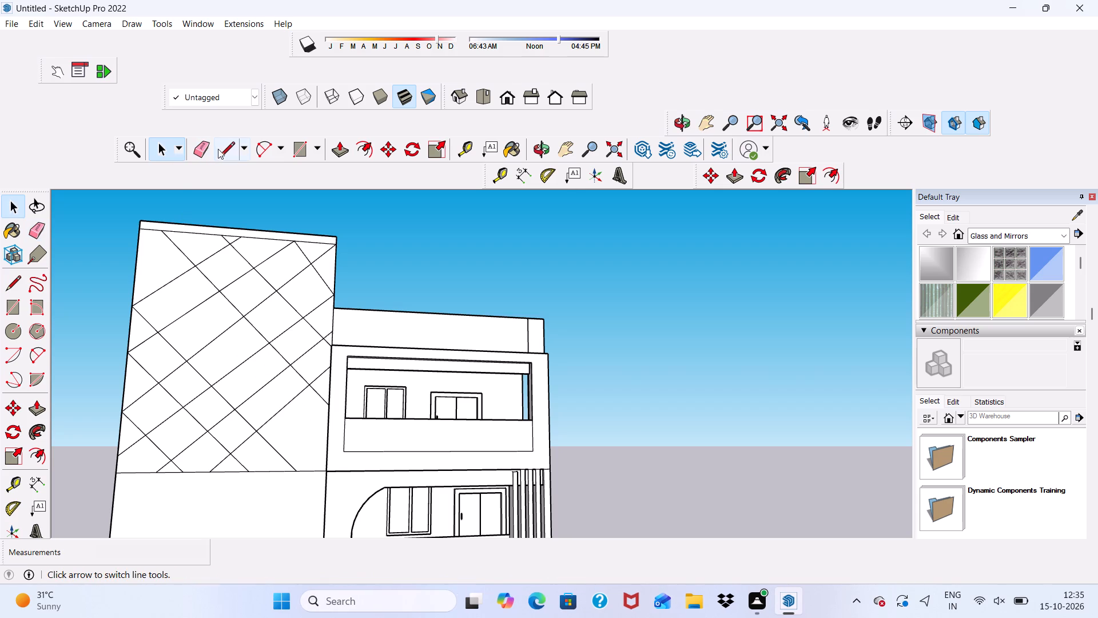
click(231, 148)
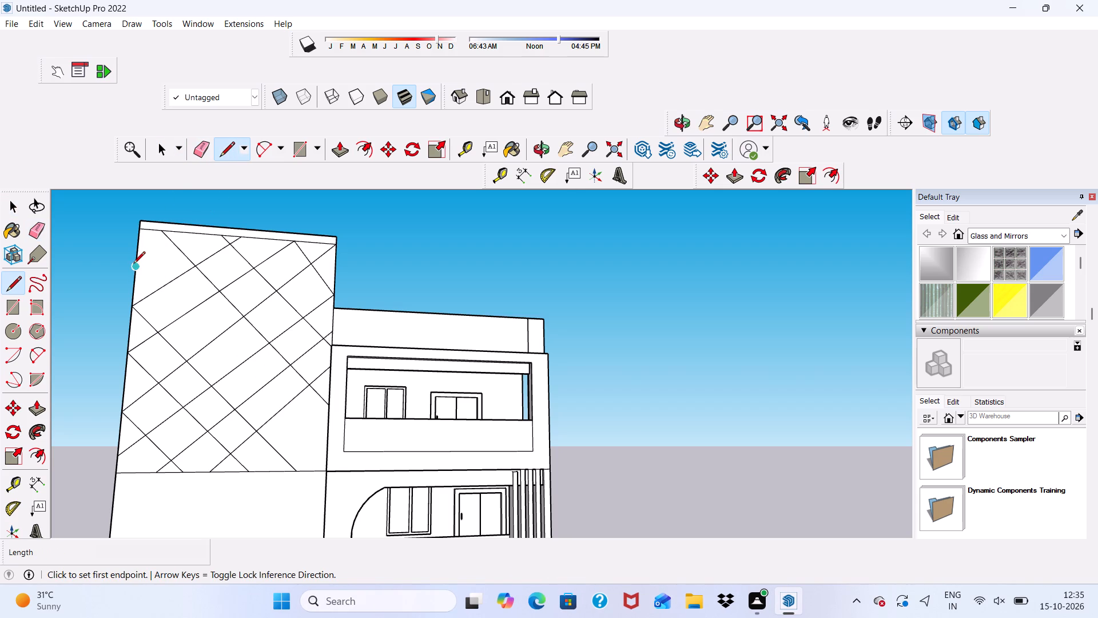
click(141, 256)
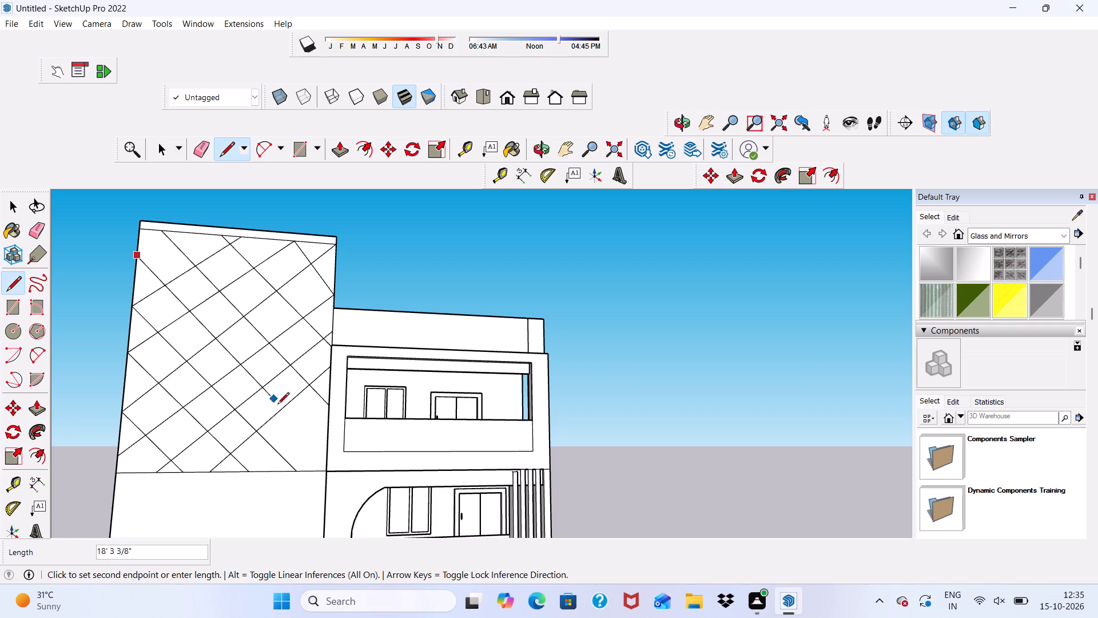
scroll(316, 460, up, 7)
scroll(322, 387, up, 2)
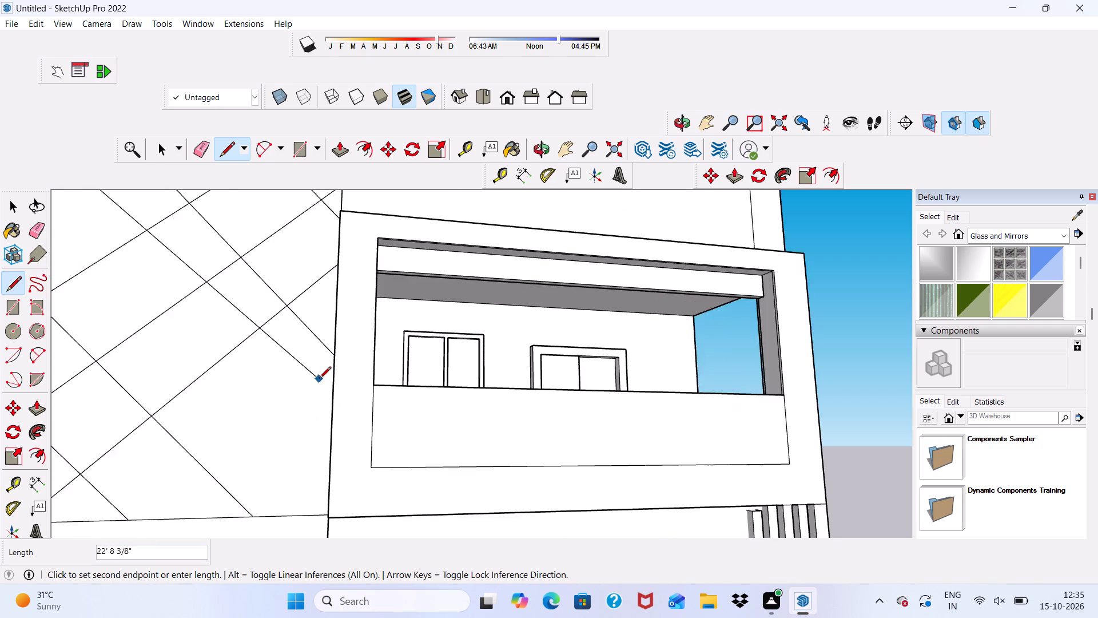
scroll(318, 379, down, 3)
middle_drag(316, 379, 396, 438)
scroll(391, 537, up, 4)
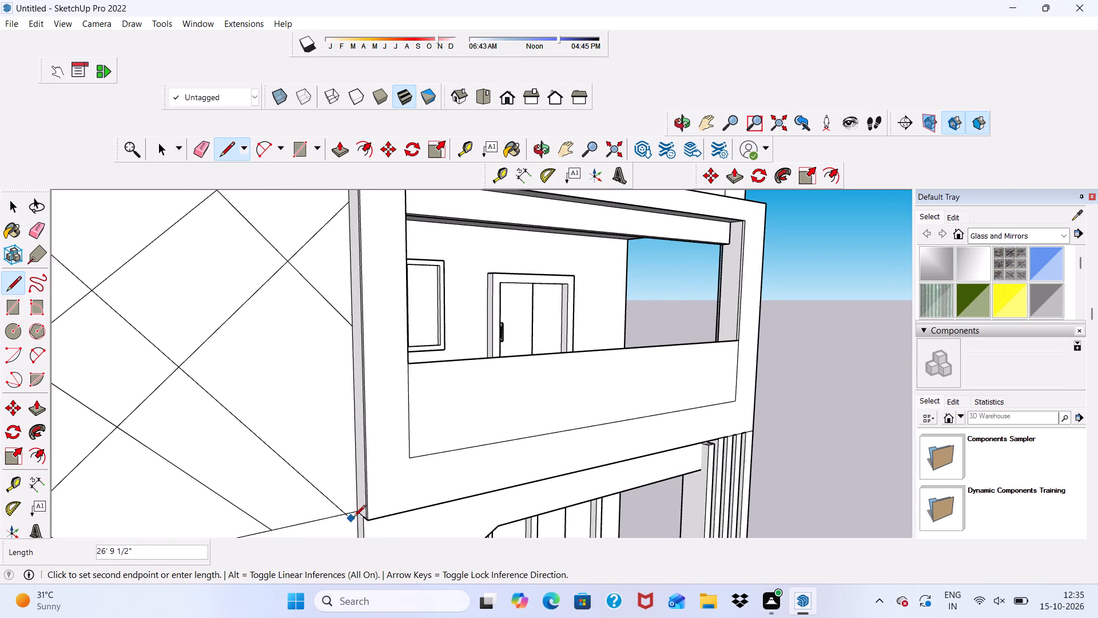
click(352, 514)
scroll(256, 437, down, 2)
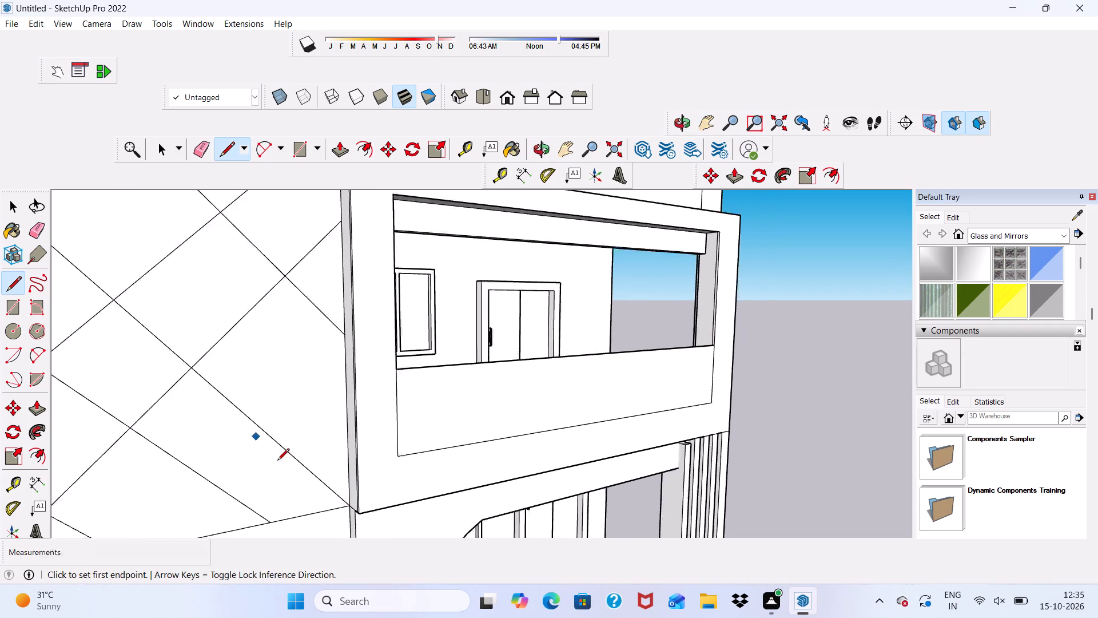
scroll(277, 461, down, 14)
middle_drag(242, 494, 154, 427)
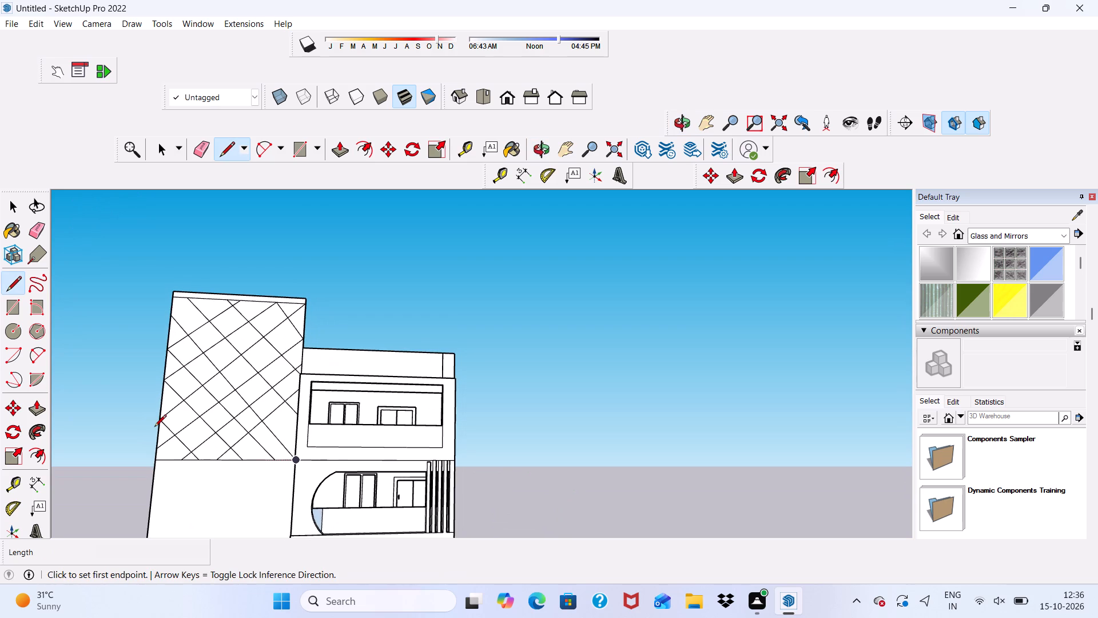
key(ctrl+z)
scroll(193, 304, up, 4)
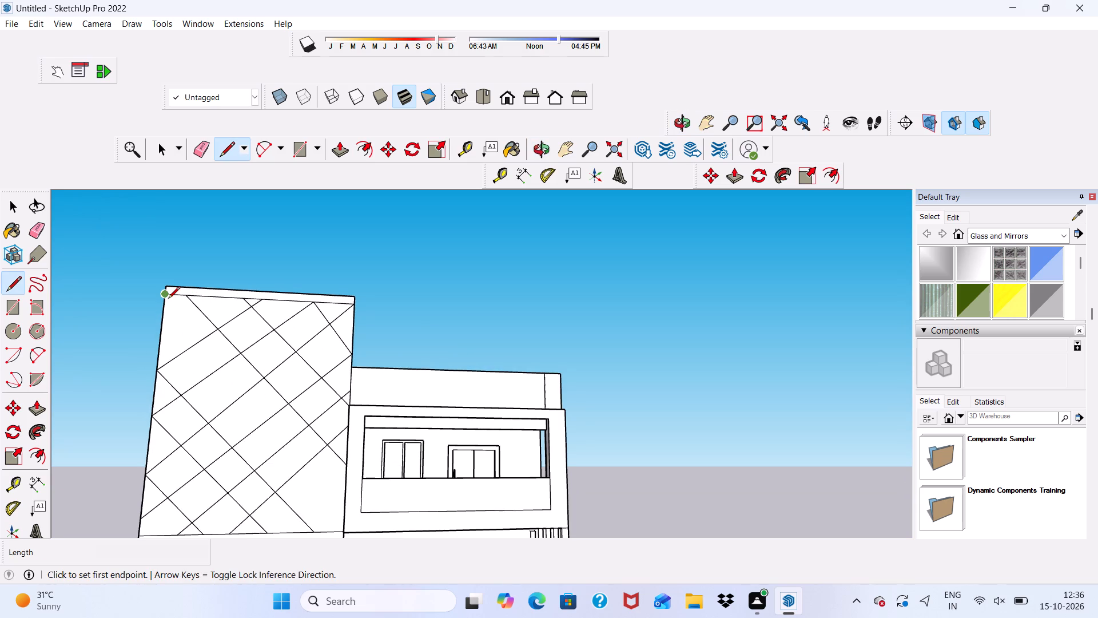
Draw a crossing line about 25' long from the panel's outer edge just below the top to its balcony-side edge above the bottom corner.
click(164, 311)
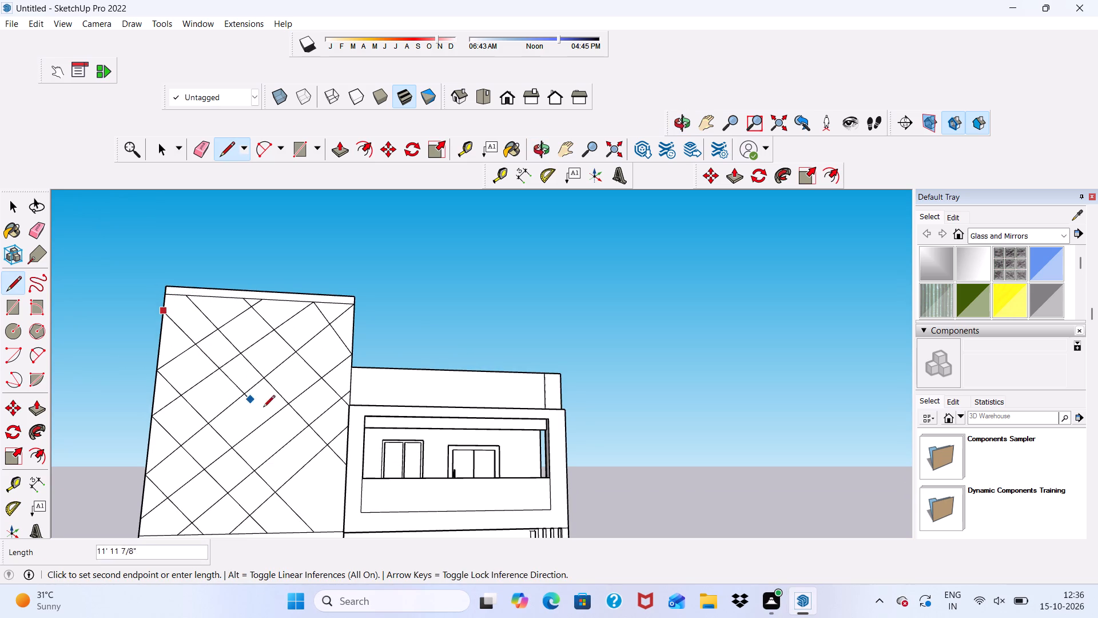
scroll(329, 503, up, 7)
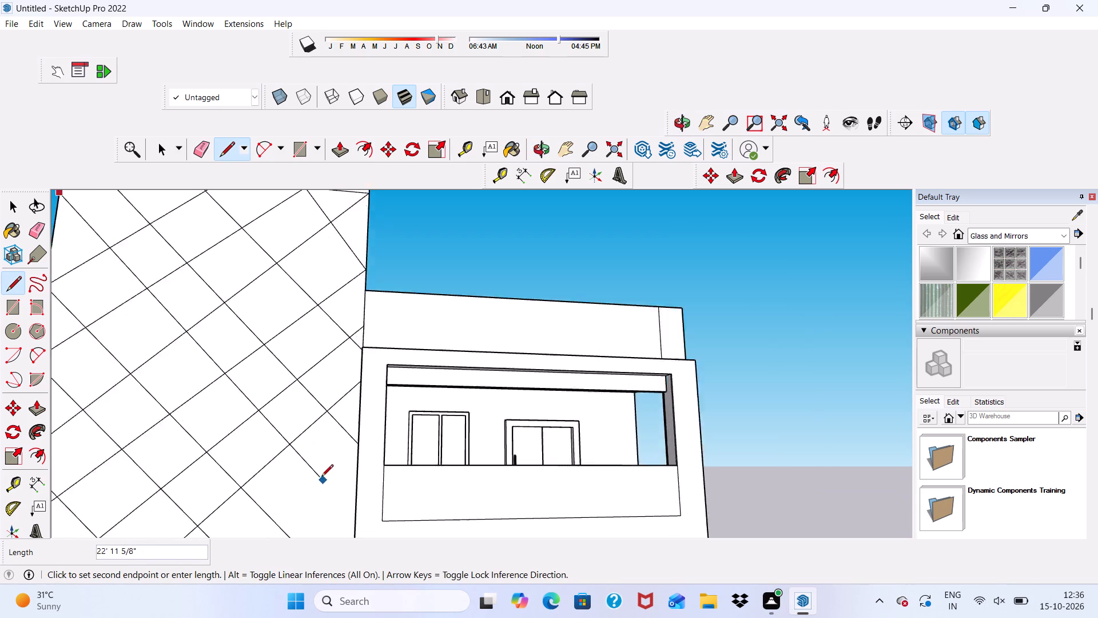
scroll(321, 477, up, 1)
scroll(318, 473, down, 5)
middle_drag(317, 473, 430, 487)
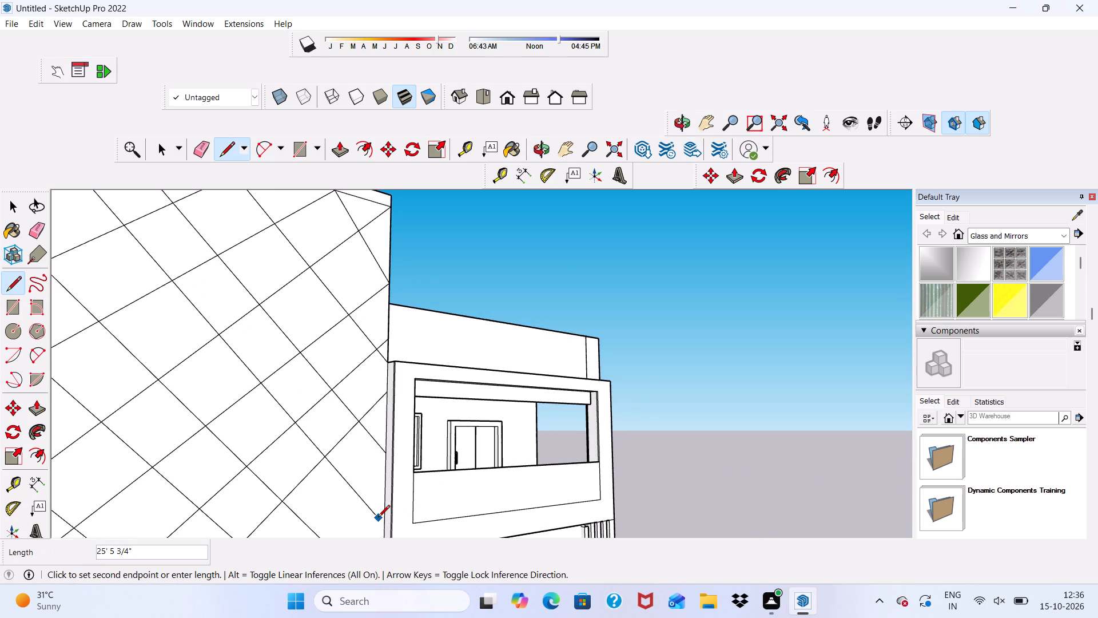
scroll(378, 518, up, 4)
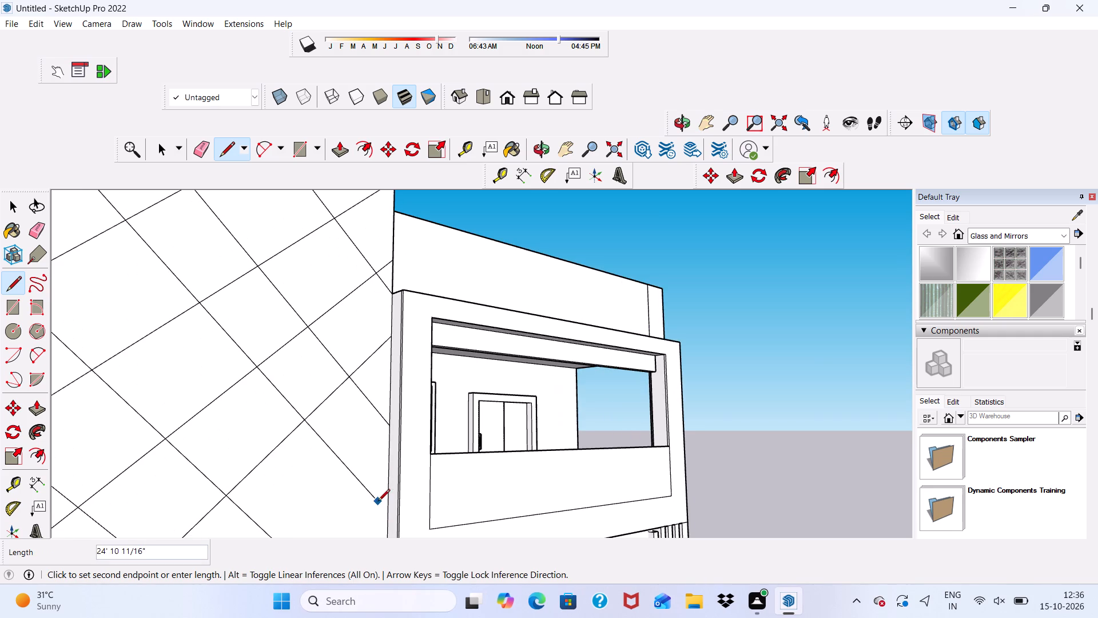
click(387, 519)
scroll(245, 338, down, 5)
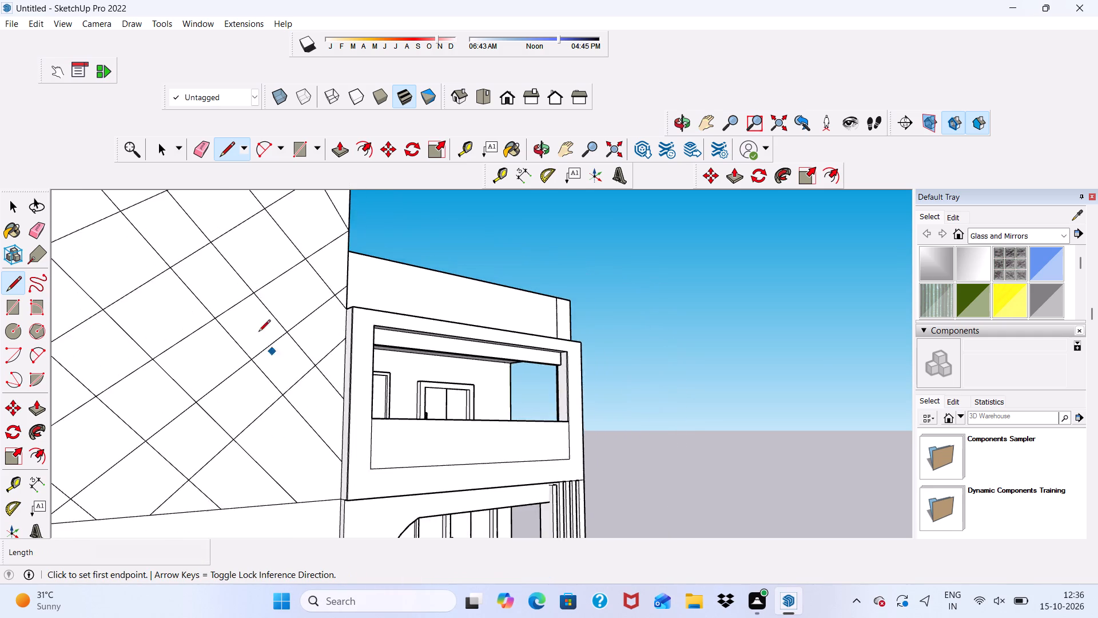
scroll(258, 332, down, 5)
middle_drag(255, 423, 51, 494)
key(space)
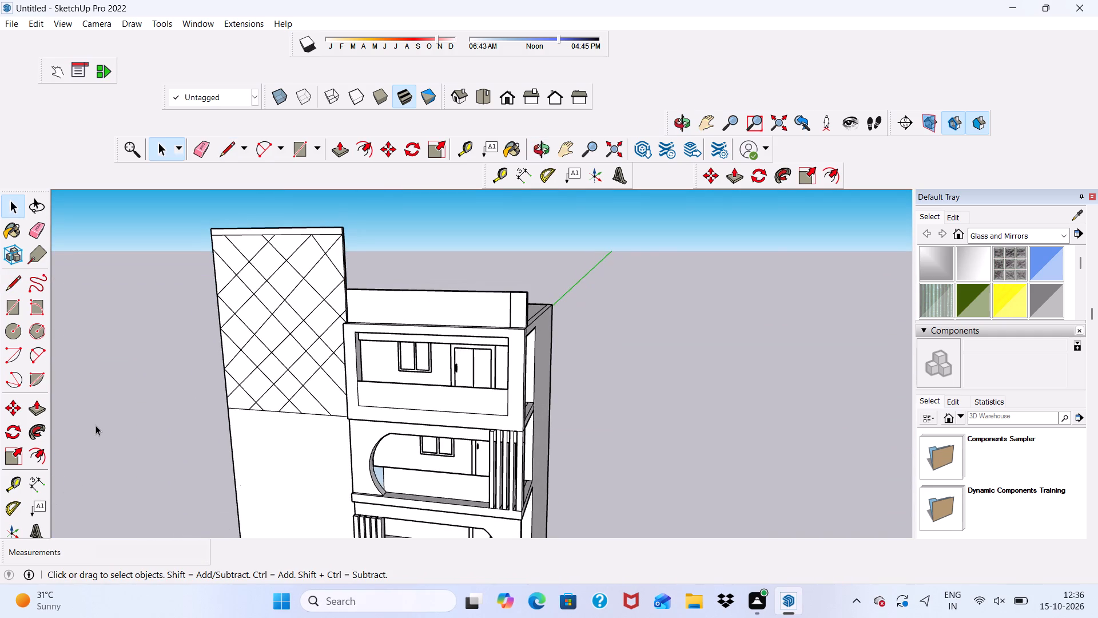
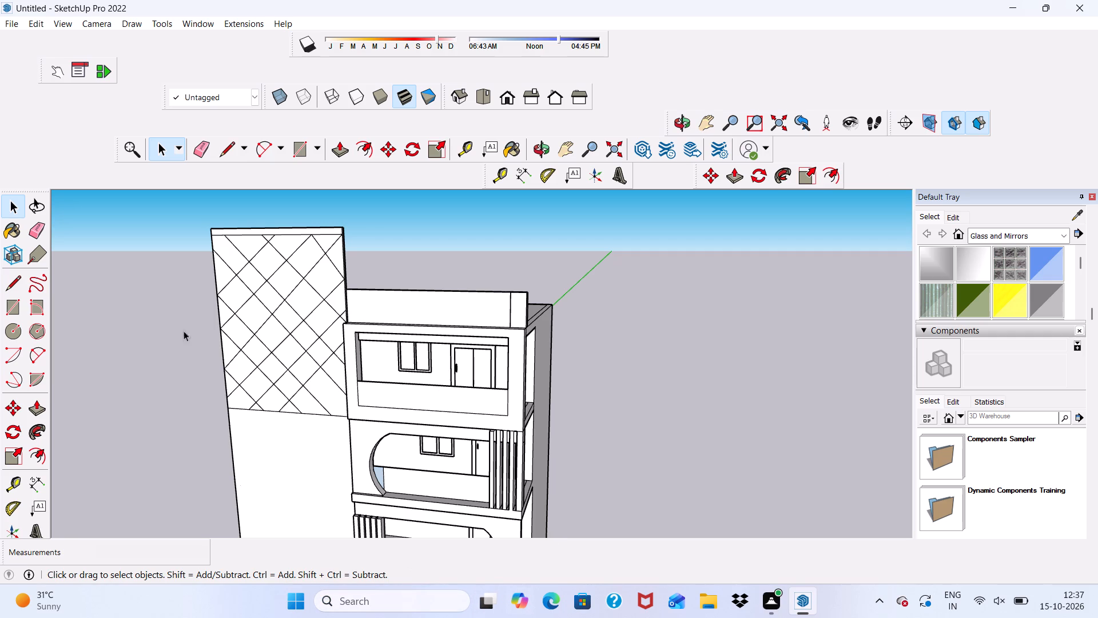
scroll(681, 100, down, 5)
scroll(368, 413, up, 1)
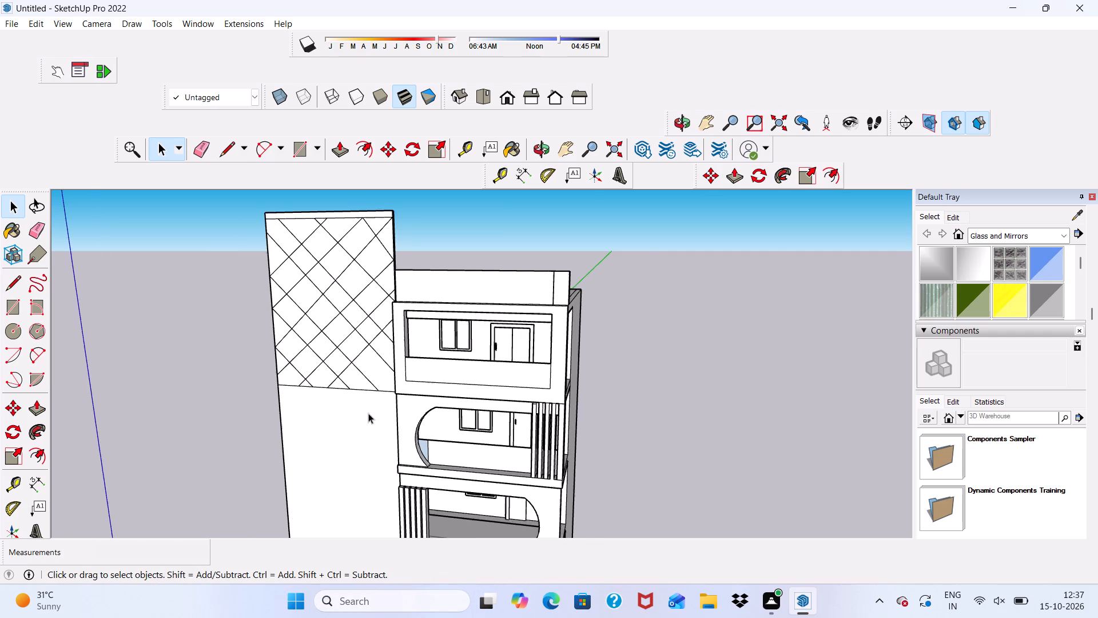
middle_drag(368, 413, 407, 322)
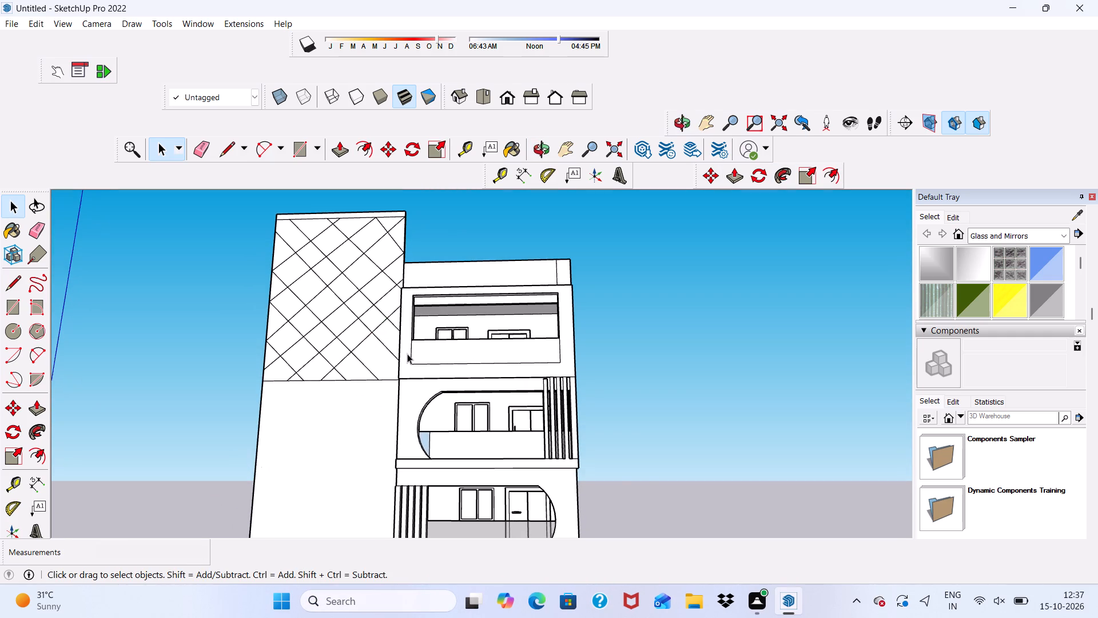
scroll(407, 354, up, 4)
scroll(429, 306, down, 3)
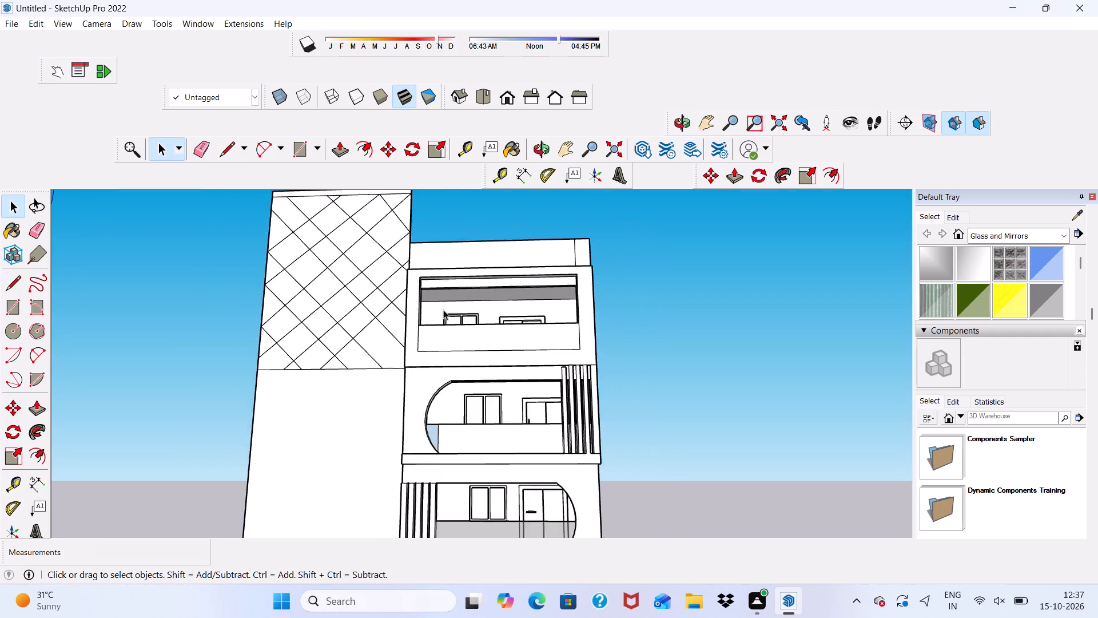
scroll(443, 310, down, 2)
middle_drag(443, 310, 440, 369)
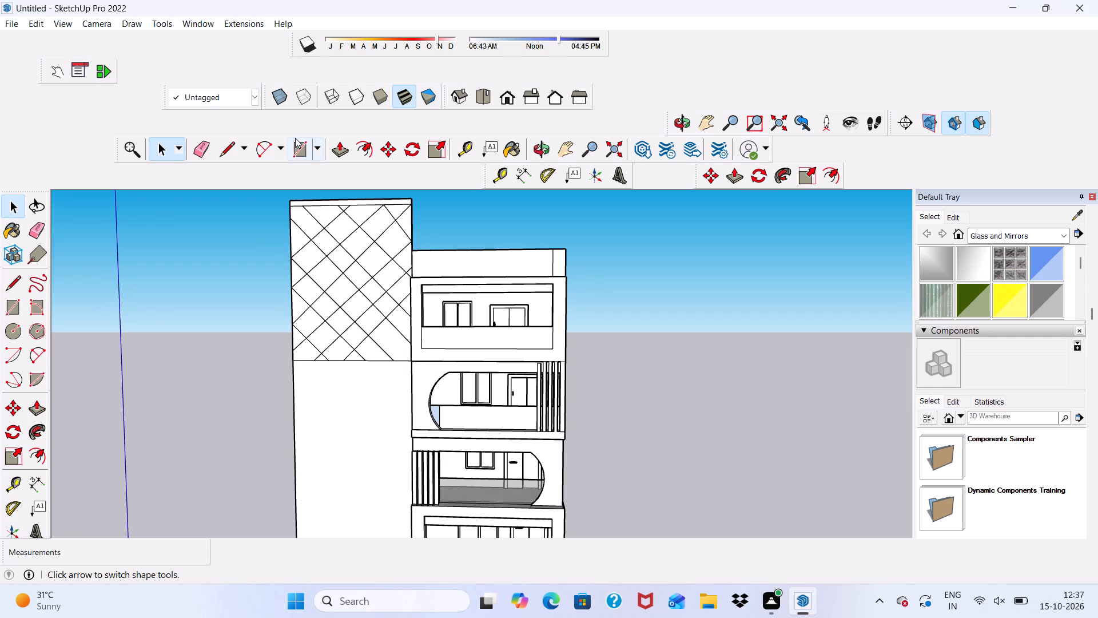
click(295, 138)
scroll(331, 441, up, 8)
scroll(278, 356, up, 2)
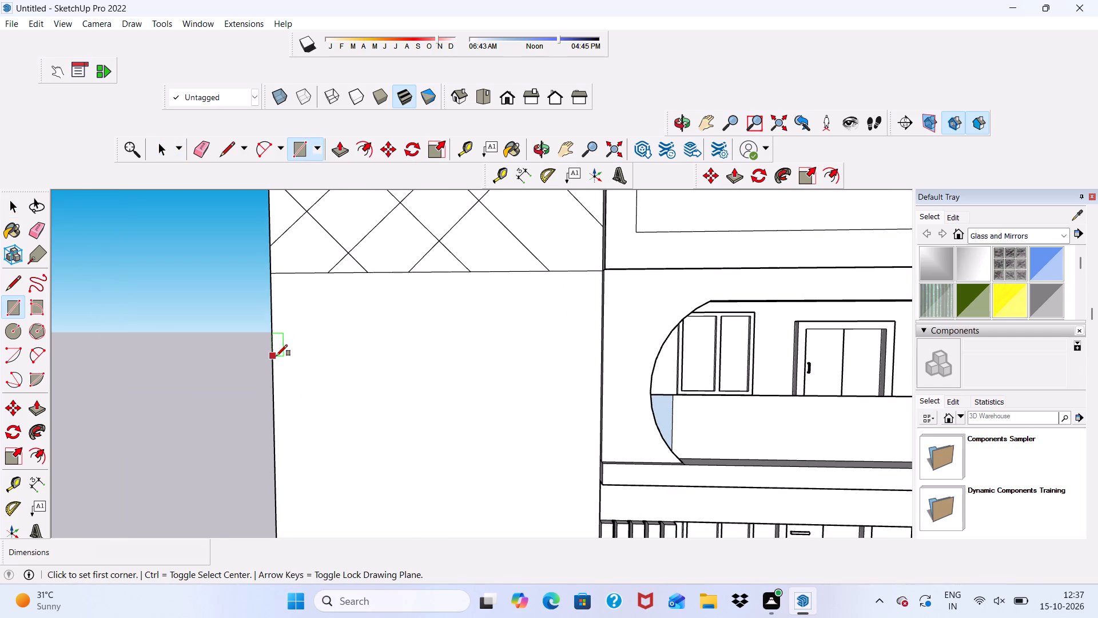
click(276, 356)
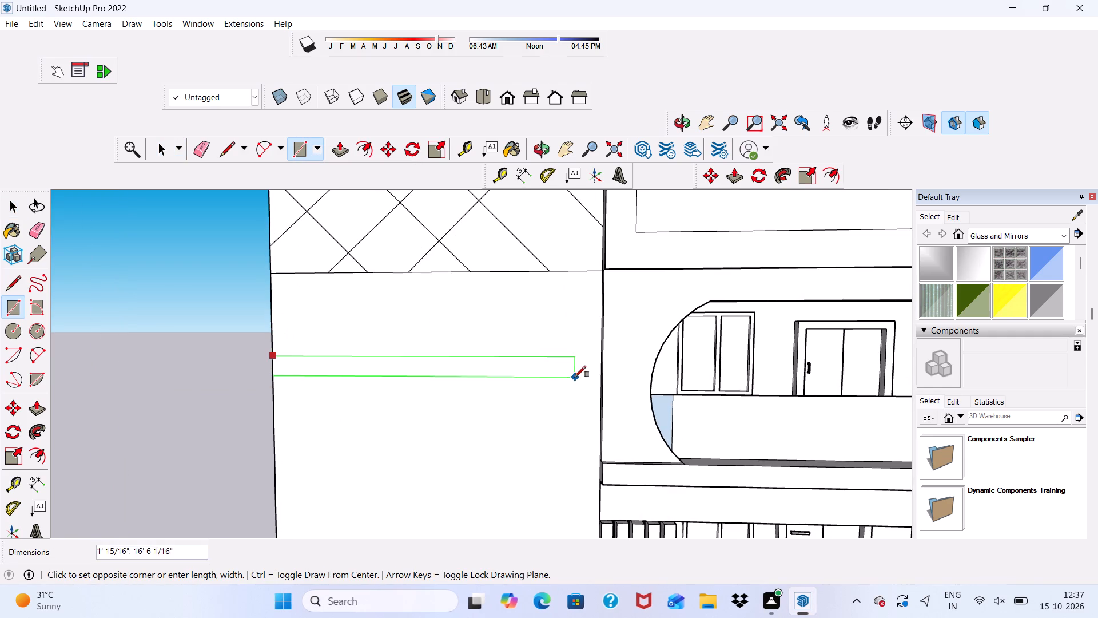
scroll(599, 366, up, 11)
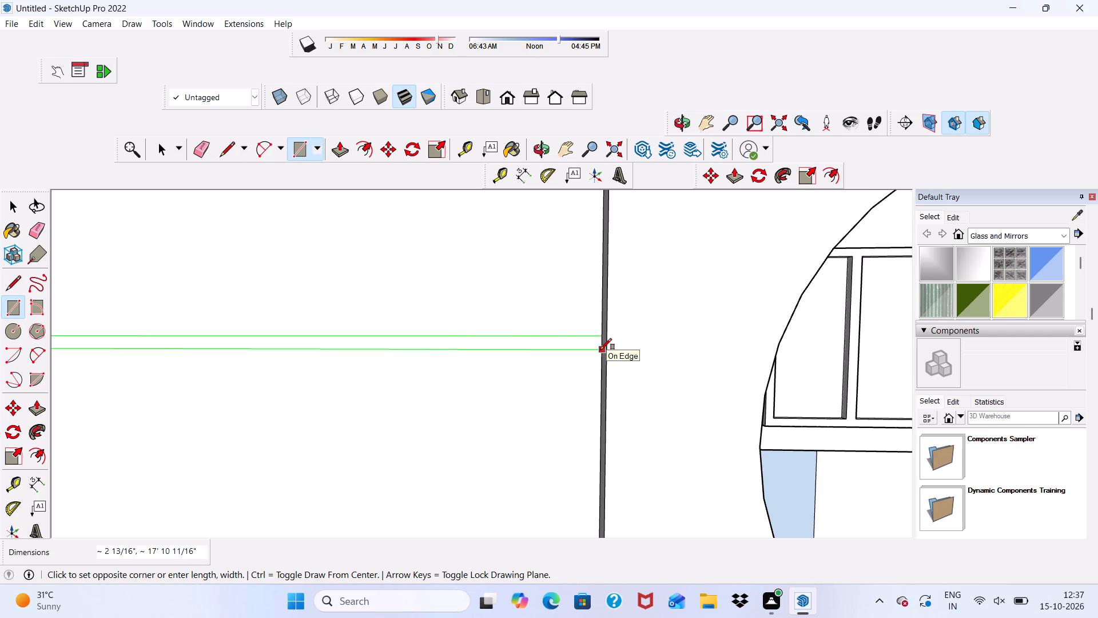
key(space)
Draw a thin rectangle, about 1 7/8" high and 17' 10 11/16" wide, across the tower's blank wall below the diamond-pattern section.
scroll(562, 296, down, 4)
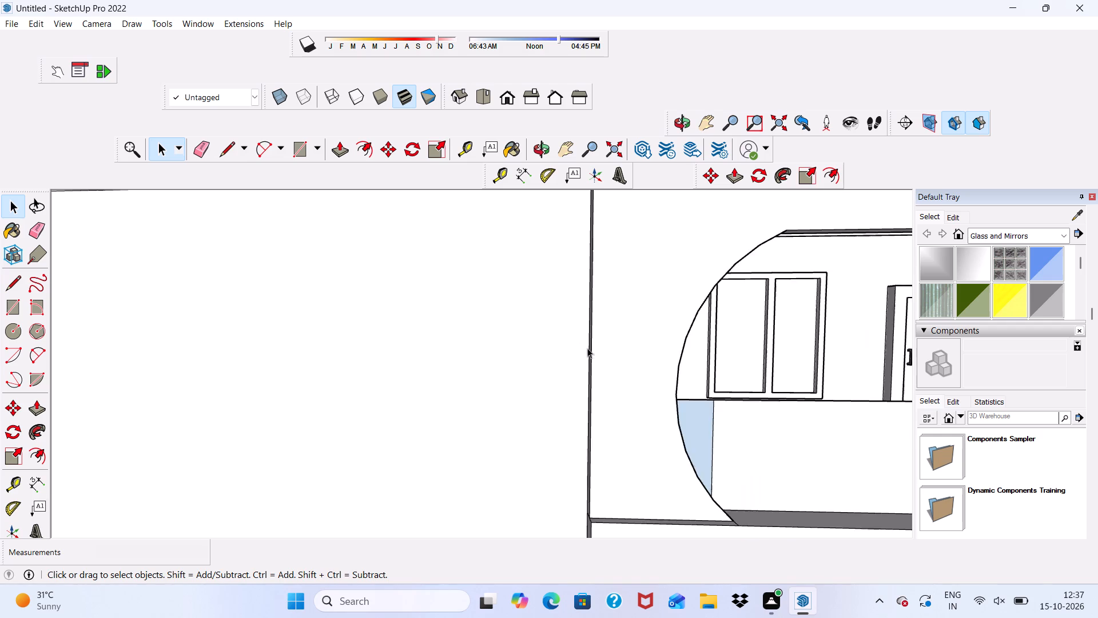
scroll(587, 348, down, 9)
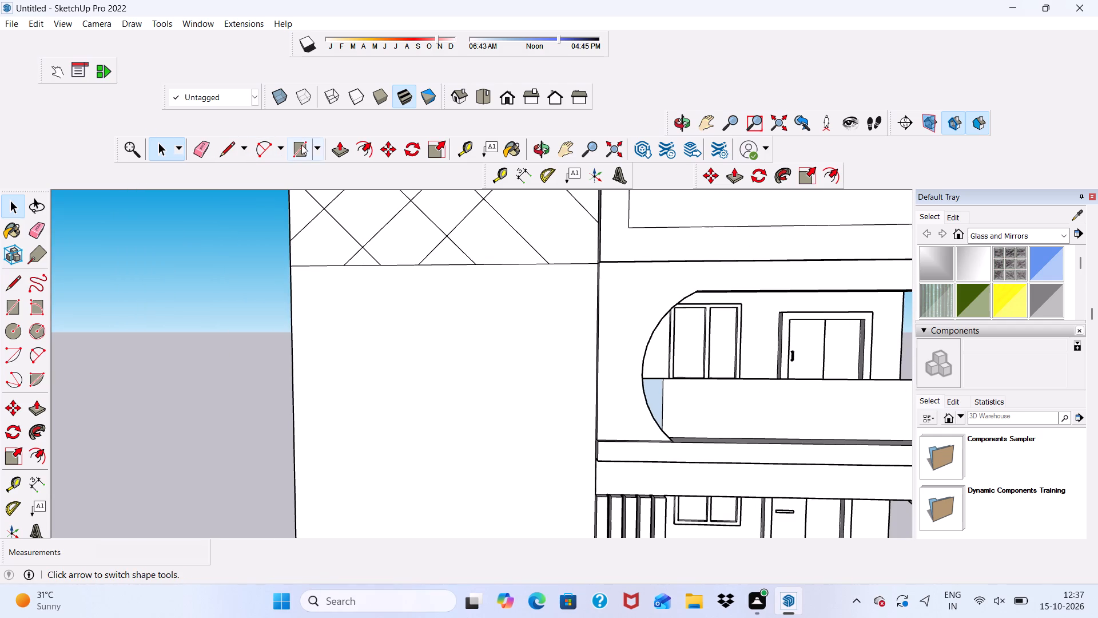
click(301, 145)
scroll(303, 327, up, 4)
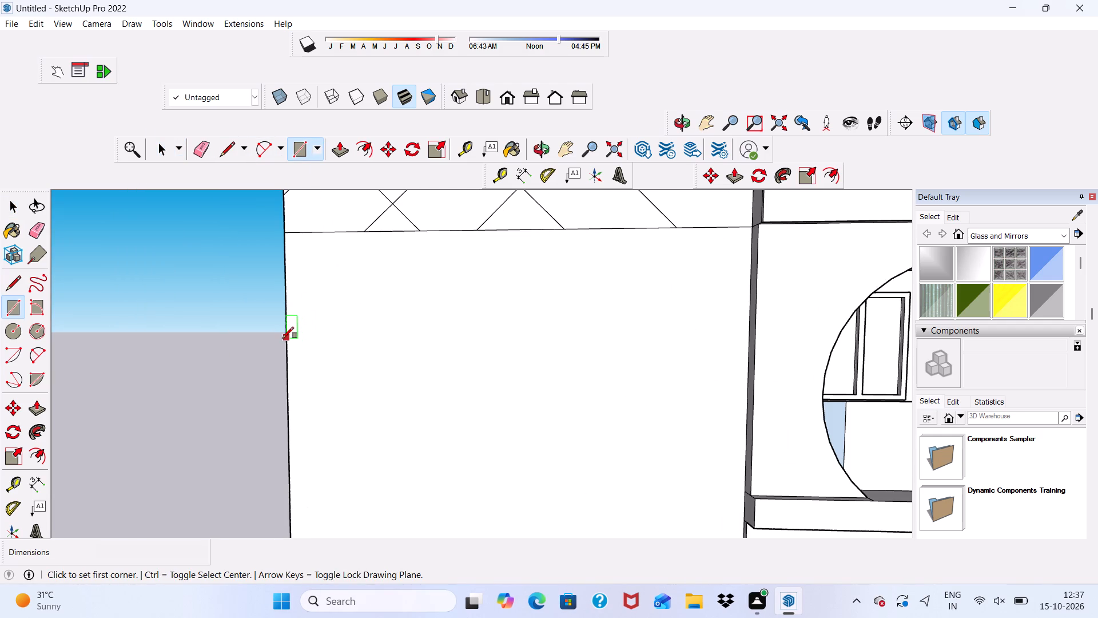
click(287, 336)
scroll(361, 363, down, 4)
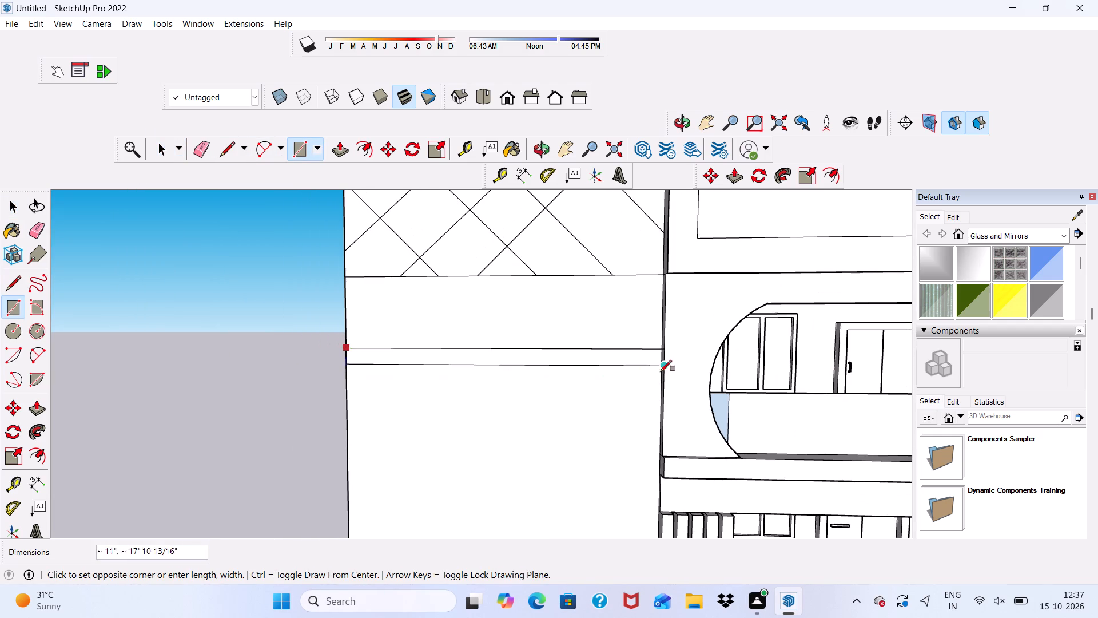
scroll(645, 351, up, 11)
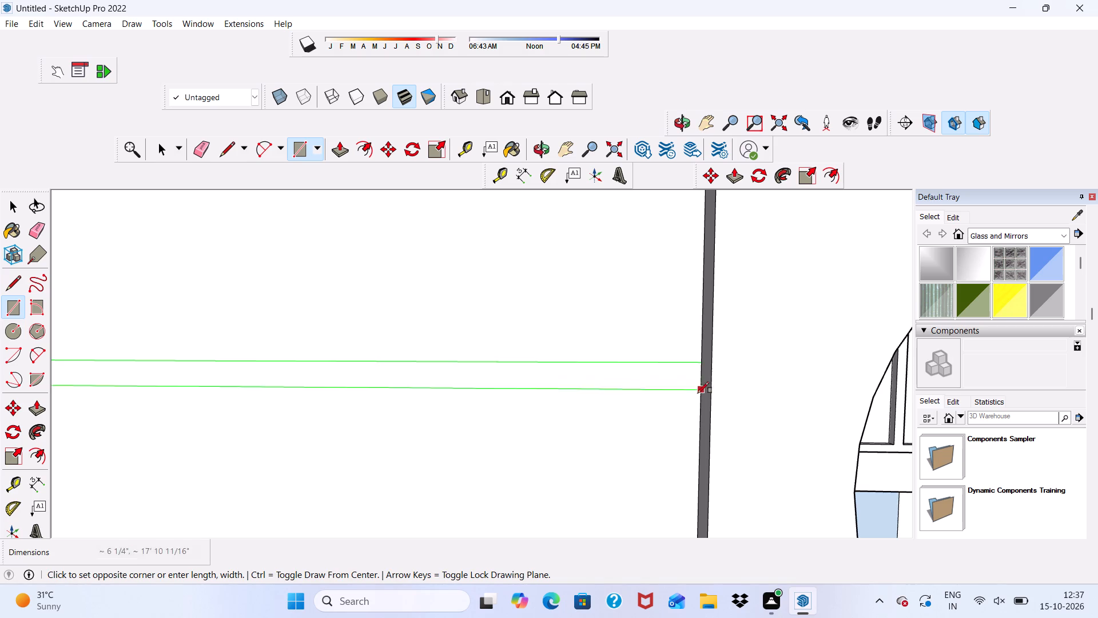
scroll(697, 395, up, 5)
click(702, 356)
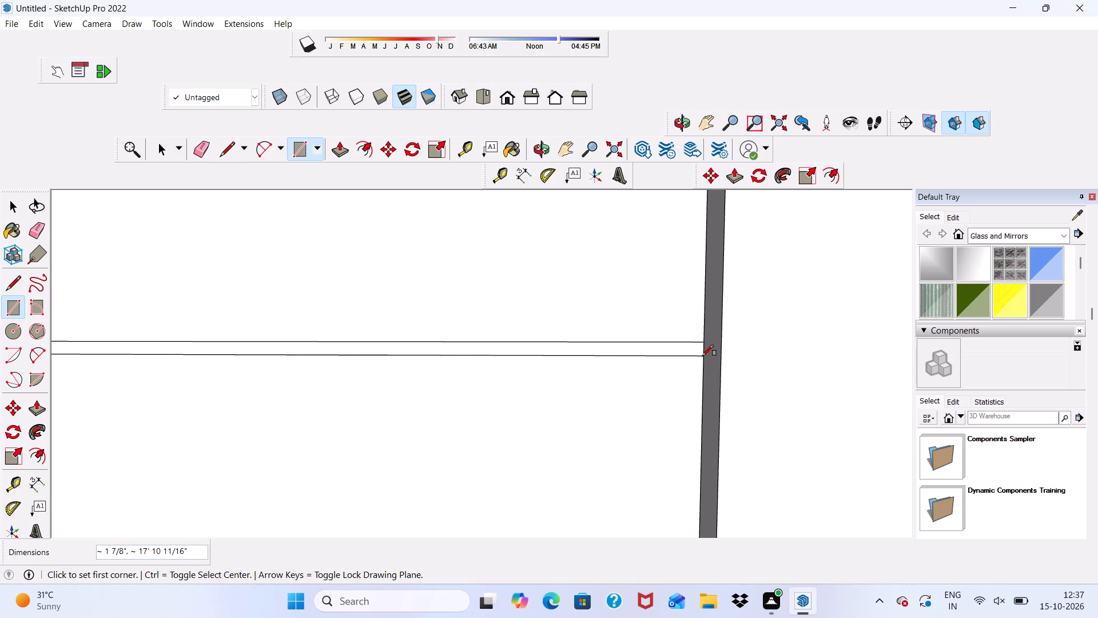
Draw a rectangle about 28' 7" by 8' 11" from the thin strip's outer upper corner down to the wall's bottom edge, covering the left half.
scroll(638, 303, down, 12)
scroll(297, 366, up, 5)
scroll(102, 292, up, 4)
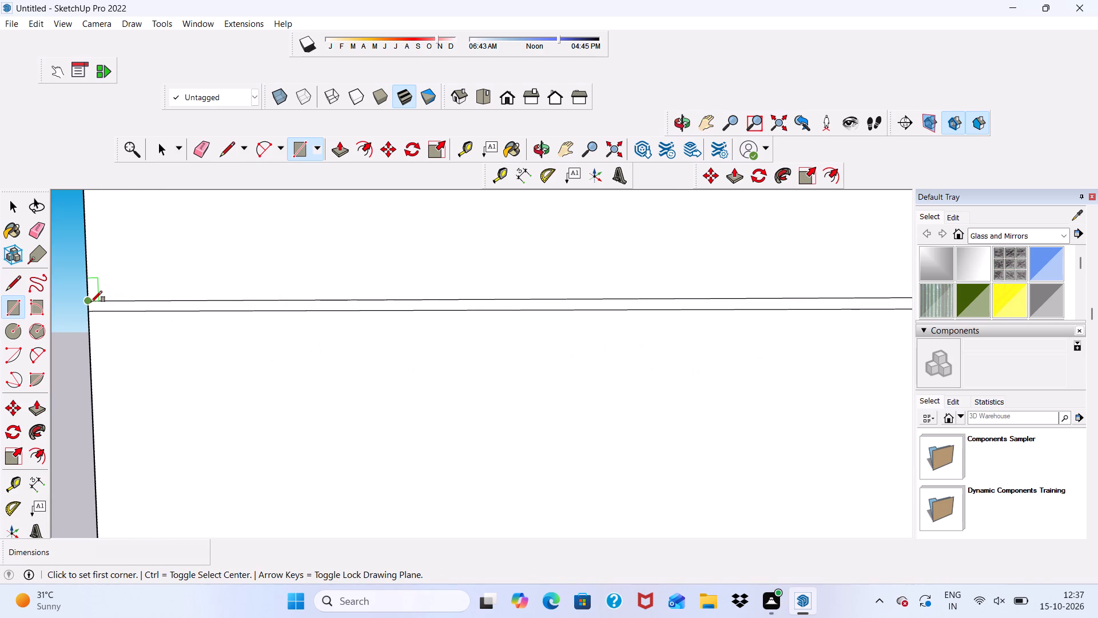
click(91, 302)
scroll(129, 297, down, 6)
scroll(352, 276, down, 4)
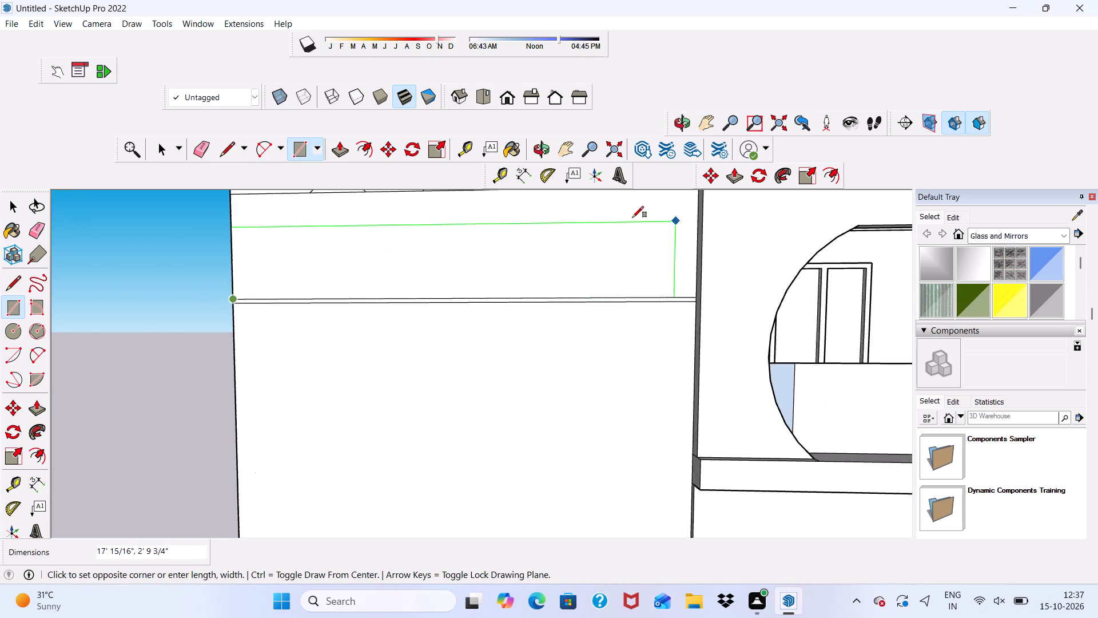
scroll(632, 217, down, 10)
scroll(526, 377, down, 5)
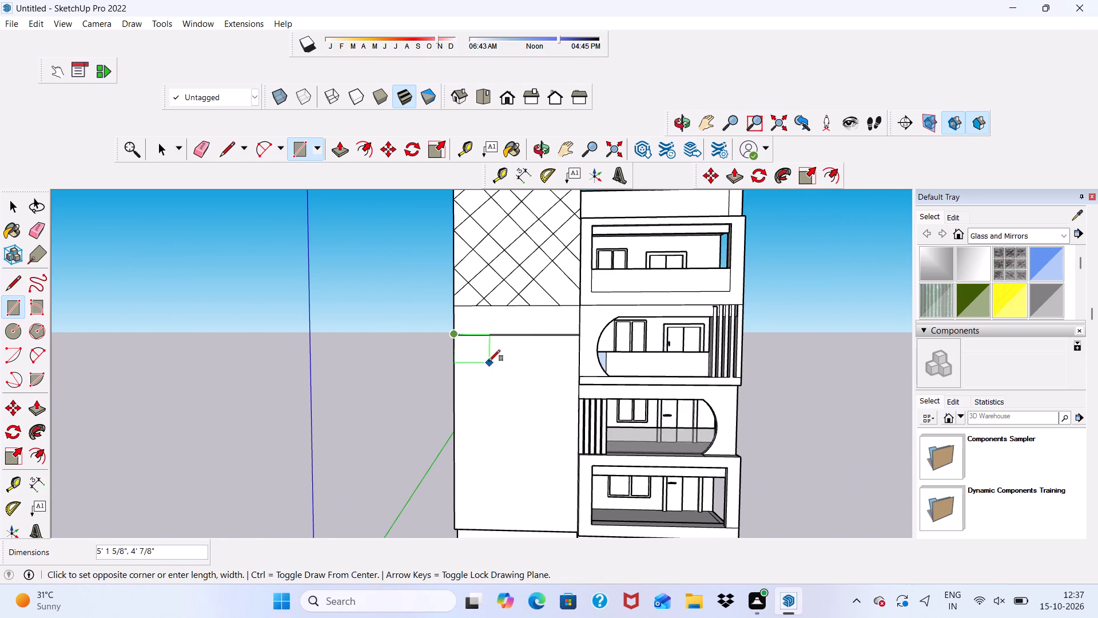
scroll(491, 366, down, 3)
scroll(510, 503, up, 6)
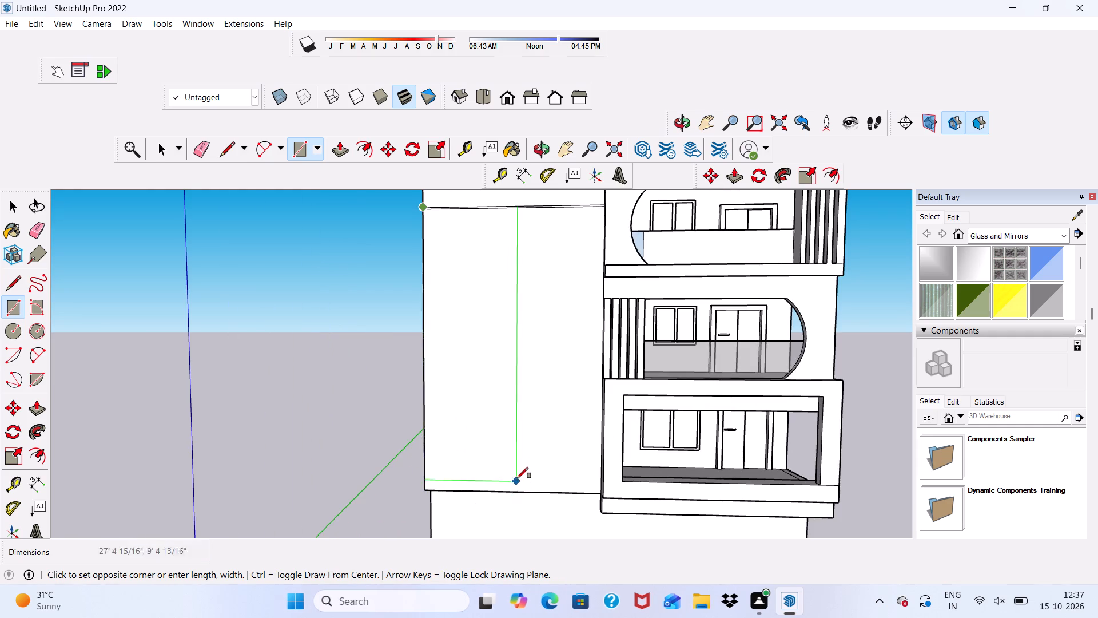
scroll(518, 463, up, 5)
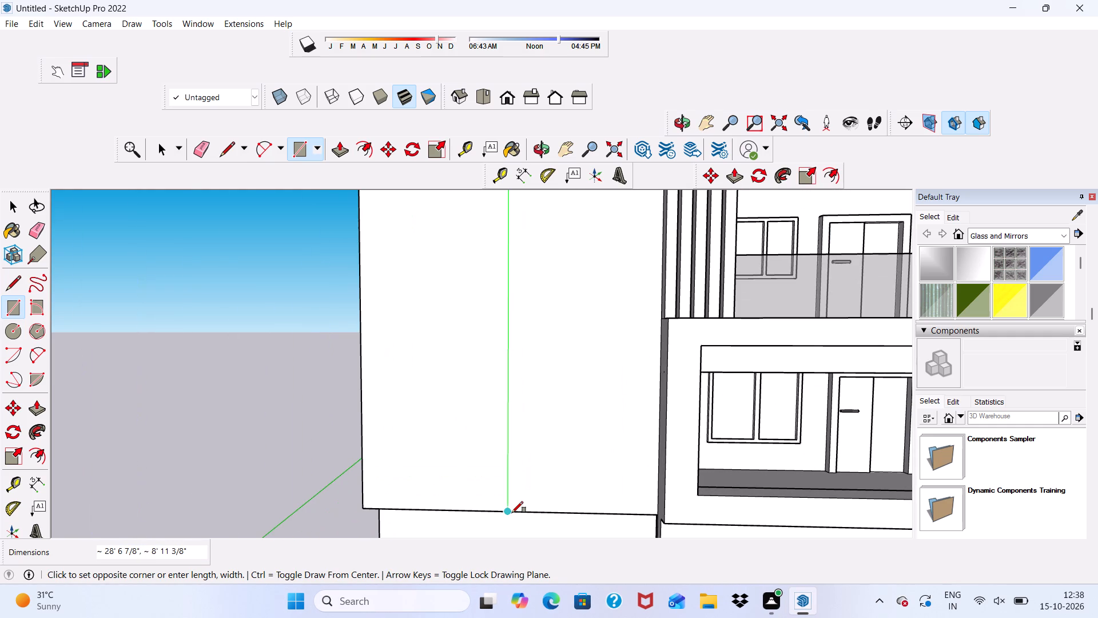
click(512, 513)
scroll(470, 480, down, 10)
key(space)
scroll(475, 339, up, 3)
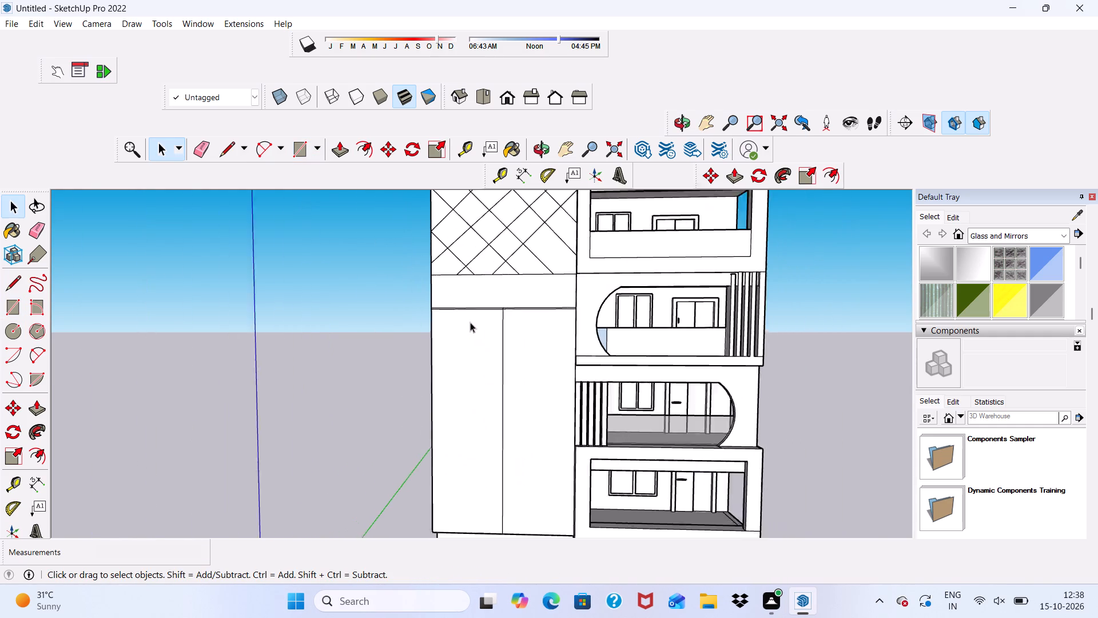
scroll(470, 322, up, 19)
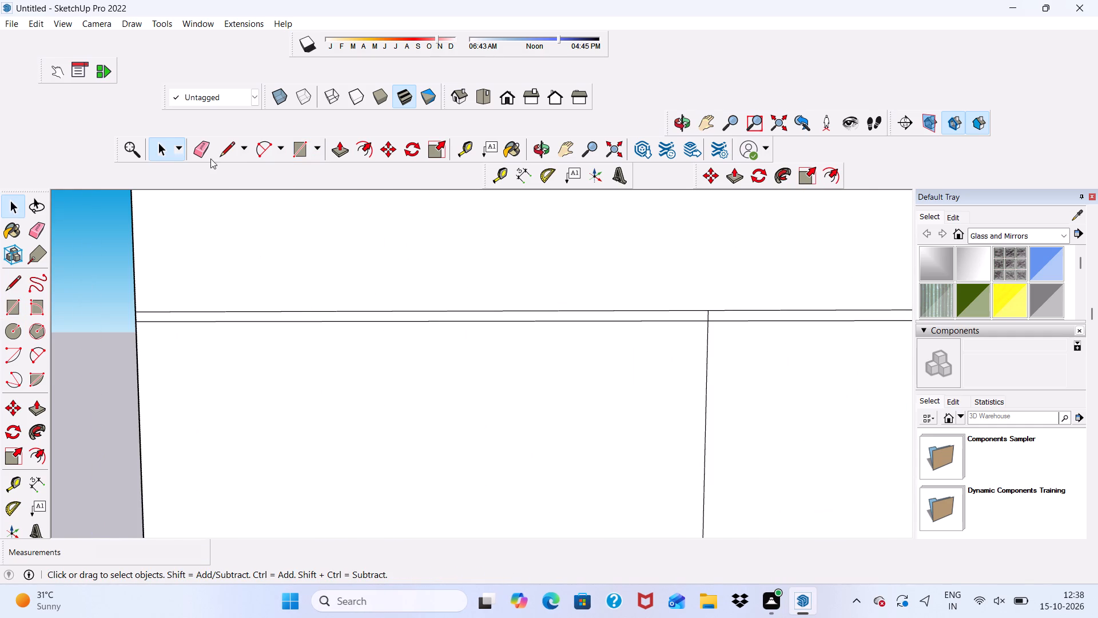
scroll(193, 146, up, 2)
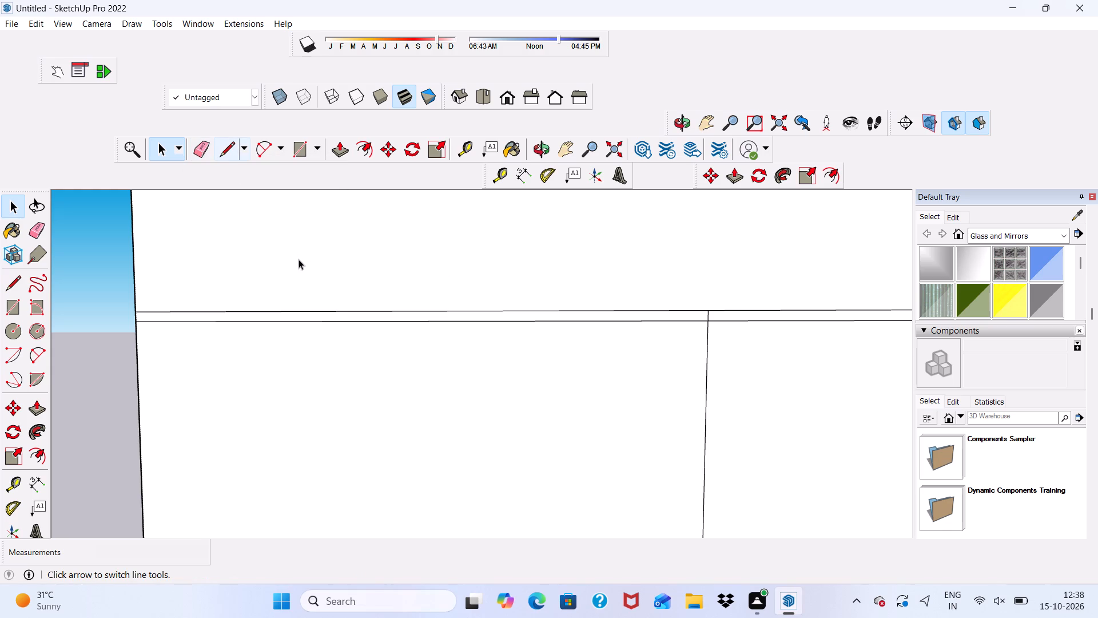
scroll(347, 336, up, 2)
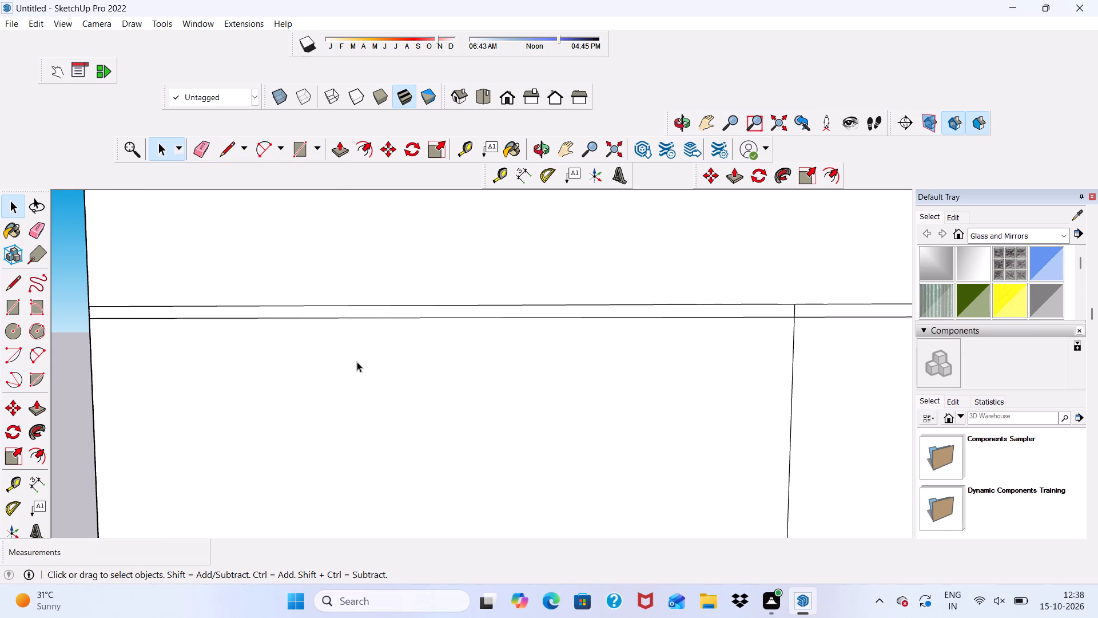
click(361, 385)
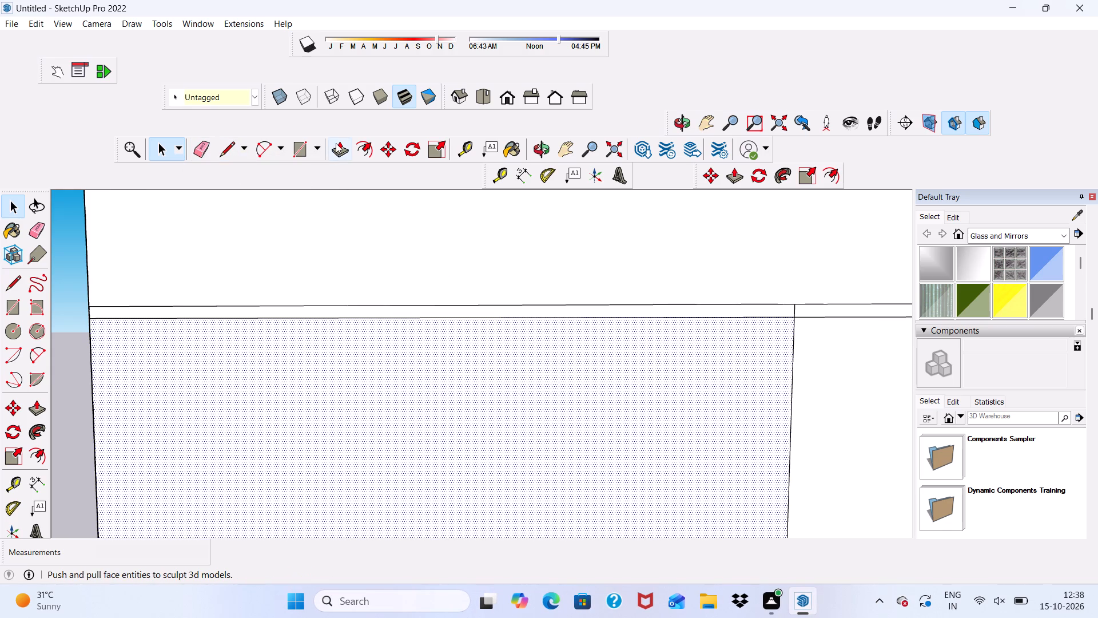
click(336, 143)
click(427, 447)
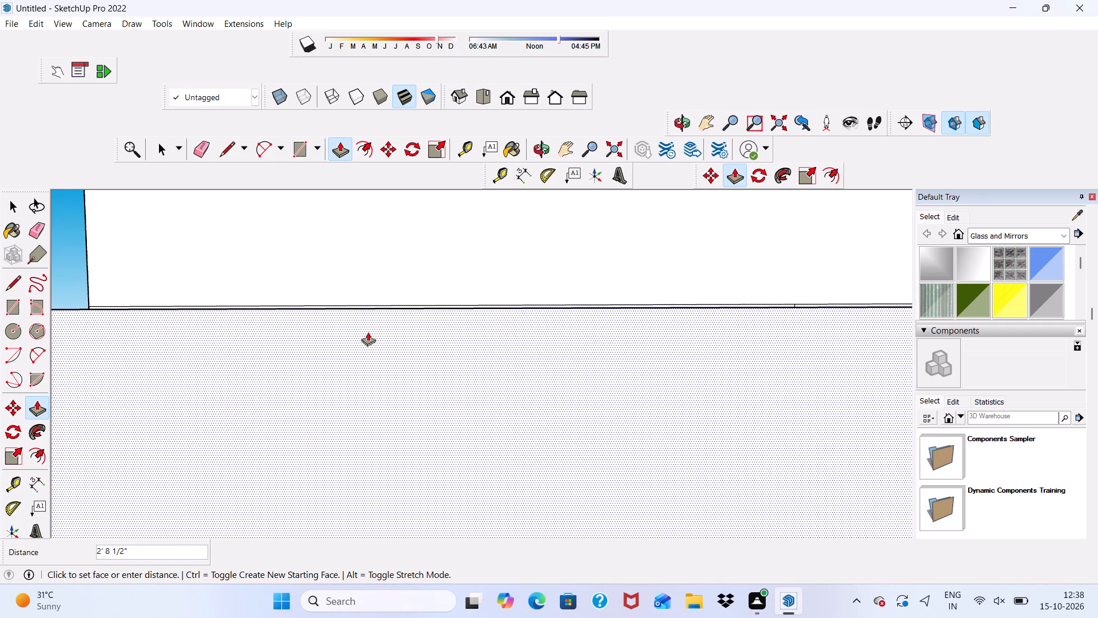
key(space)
Push/Pull the wall's left half panel below the thin strip outward by 3".
scroll(356, 317, down, 6)
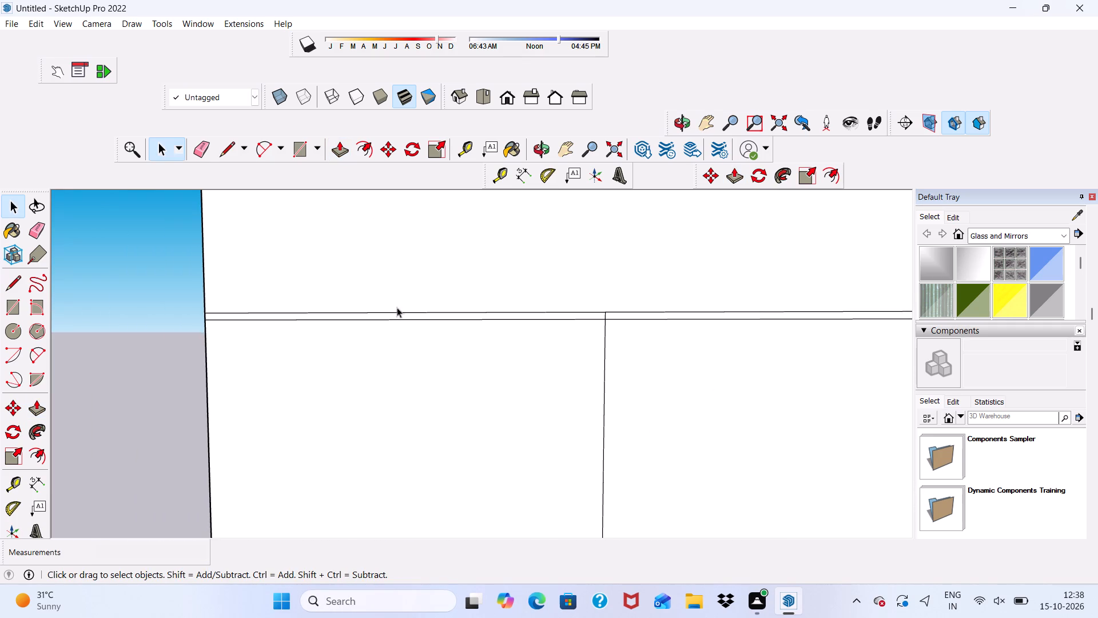
middle_drag(407, 336, 435, 399)
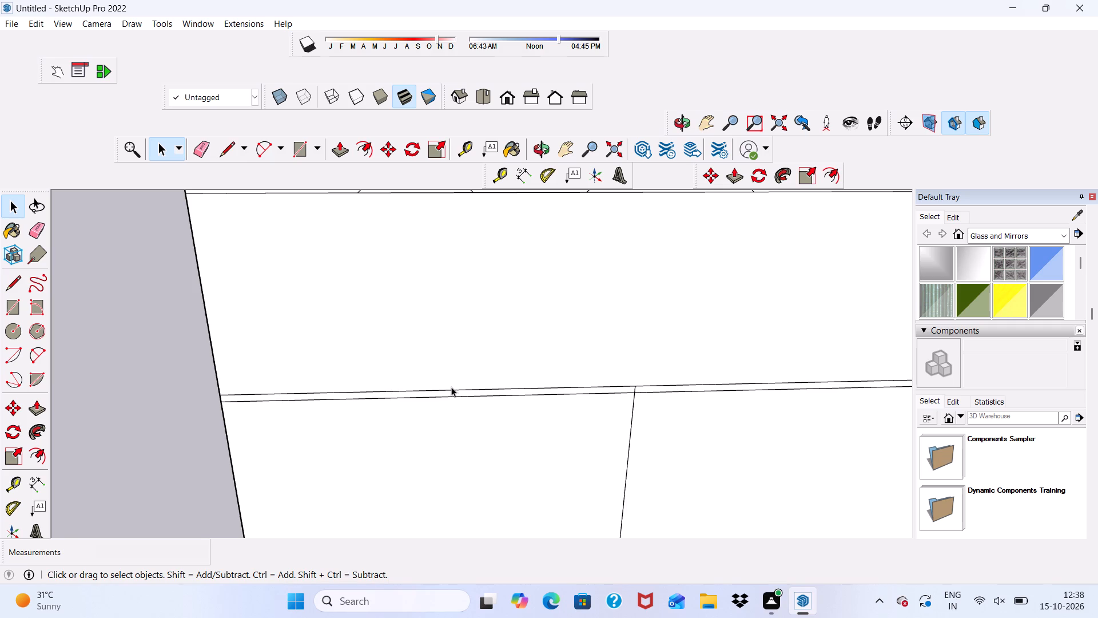
click(437, 450)
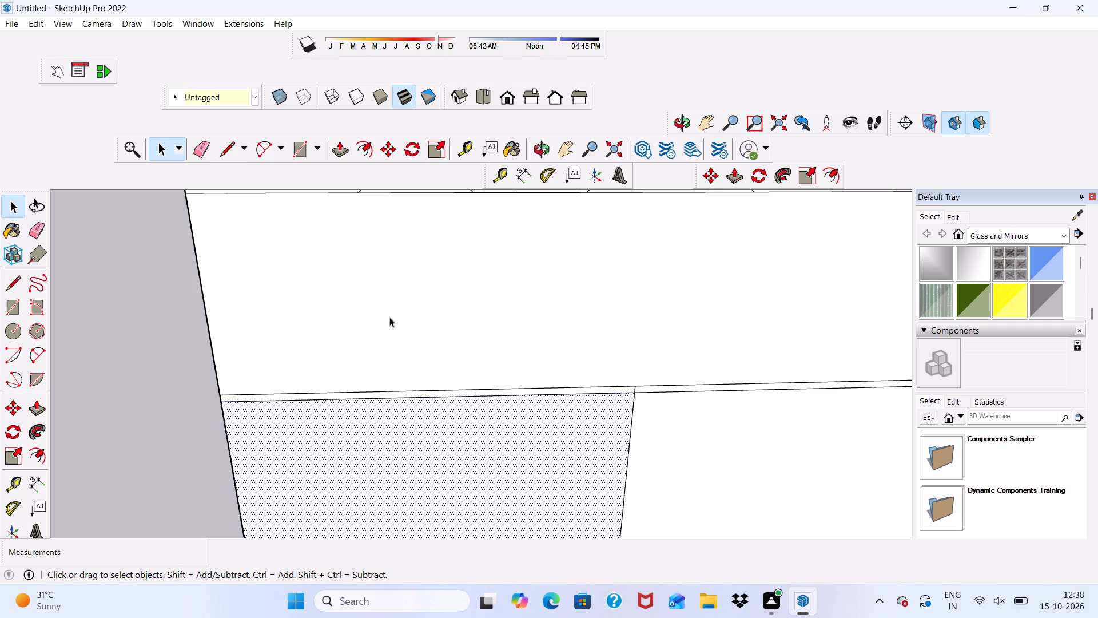
click(336, 145)
click(388, 451)
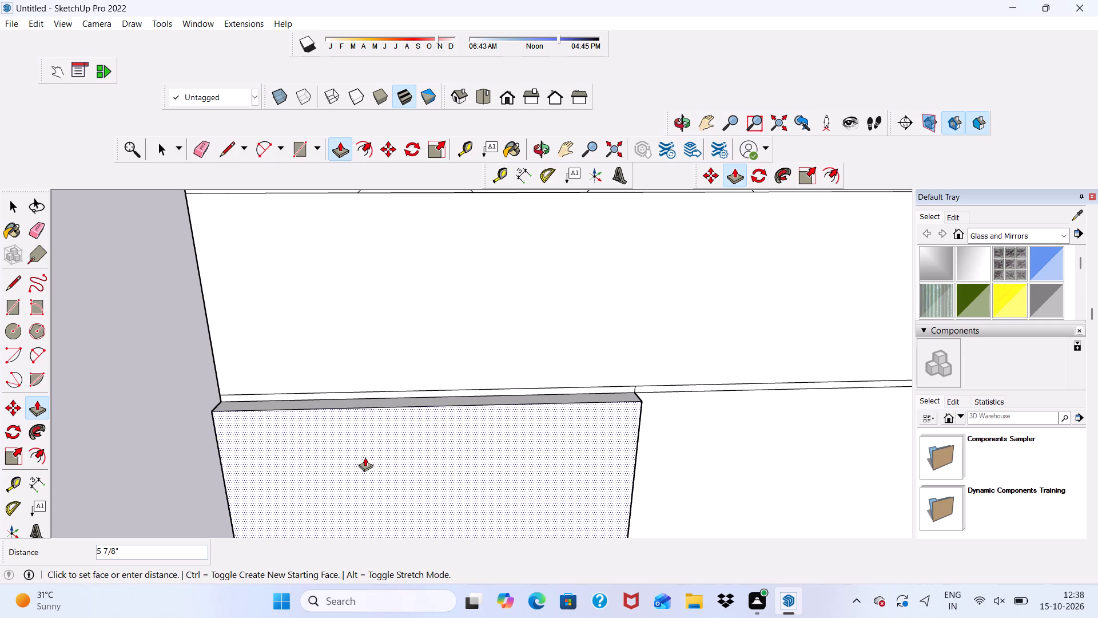
key(3)
key(shift+quotedbl)
key(Return)
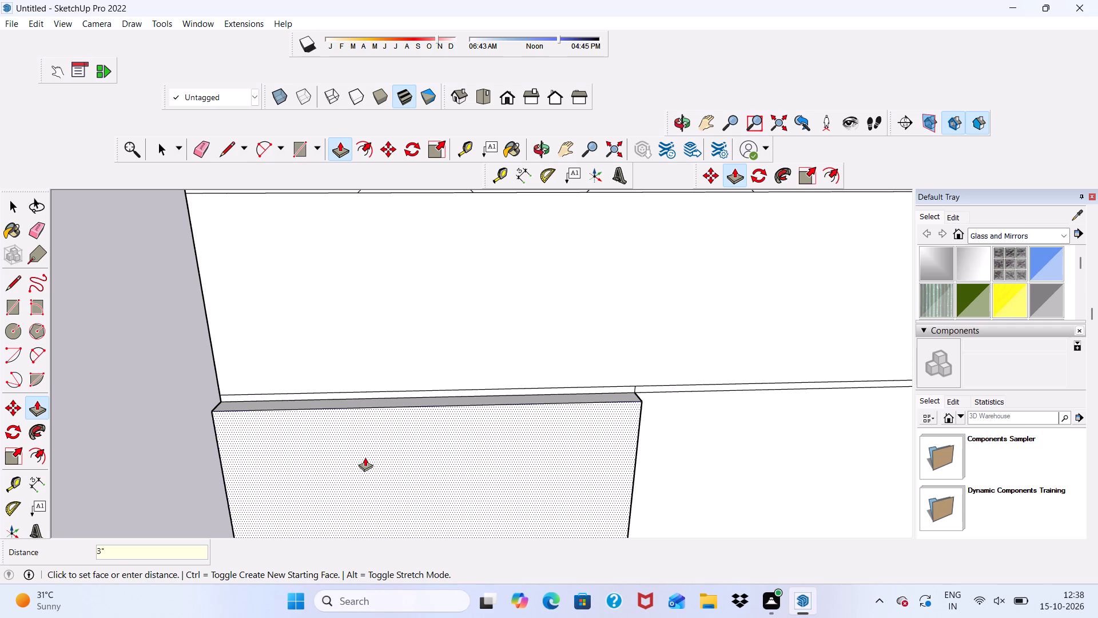
Push/Pull the thin strip segment above the raised panel outward by 3", flush with the panel's face.
scroll(365, 457, up, 5)
scroll(394, 351, up, 1)
click(394, 351)
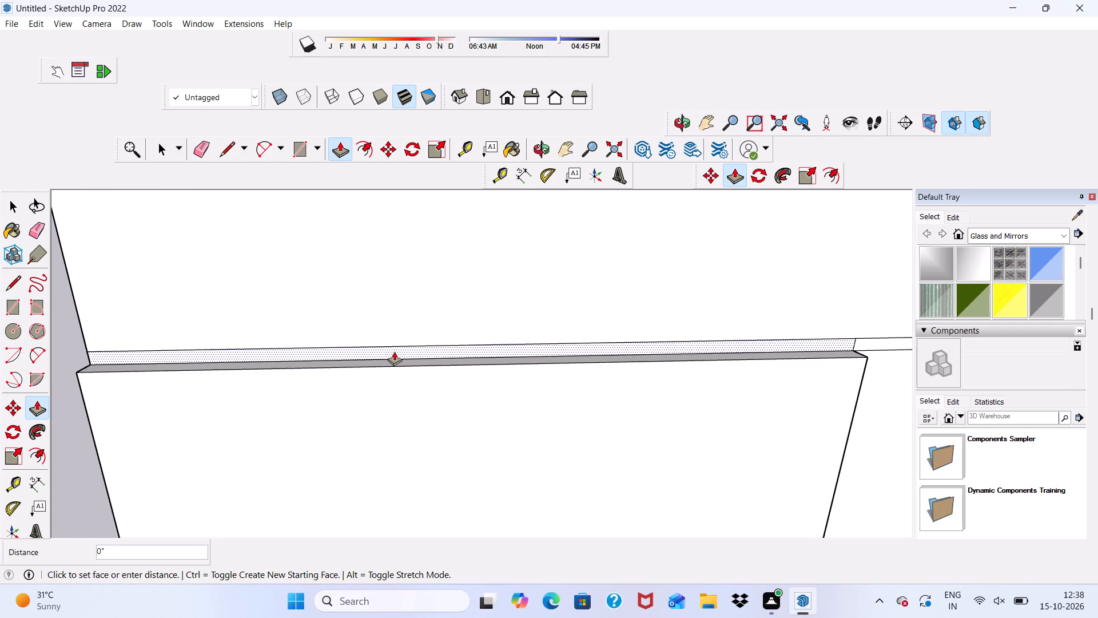
click(396, 374)
Erase the leftover dividing edges between the strip and the raised panel on its front and side faces.
scroll(343, 338, down, 3)
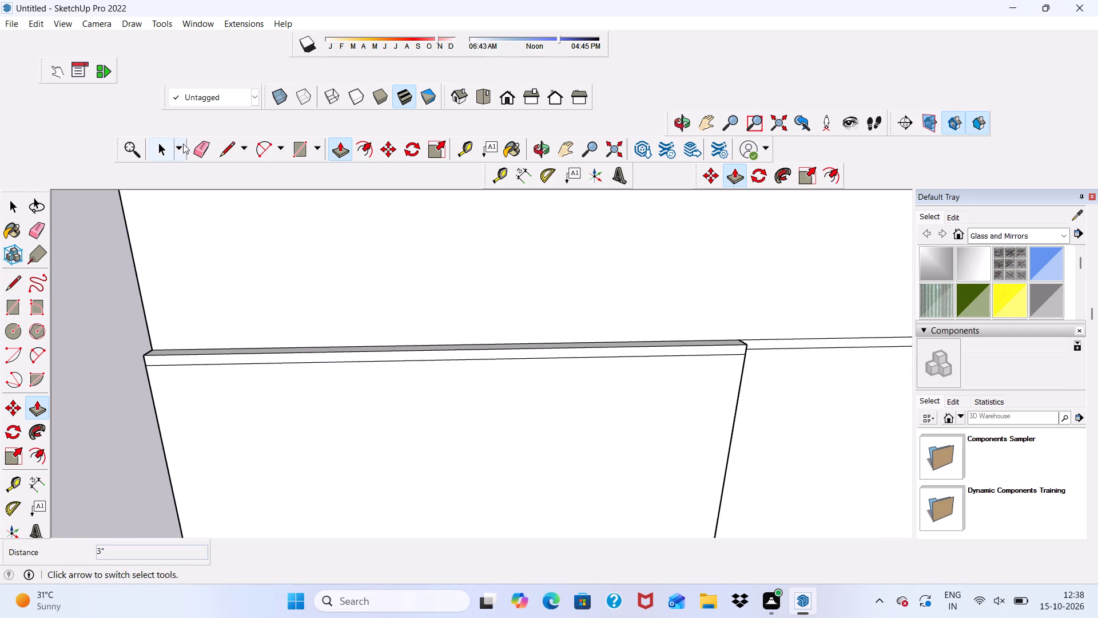
click(200, 145)
scroll(222, 325, up, 3)
double_click(226, 376)
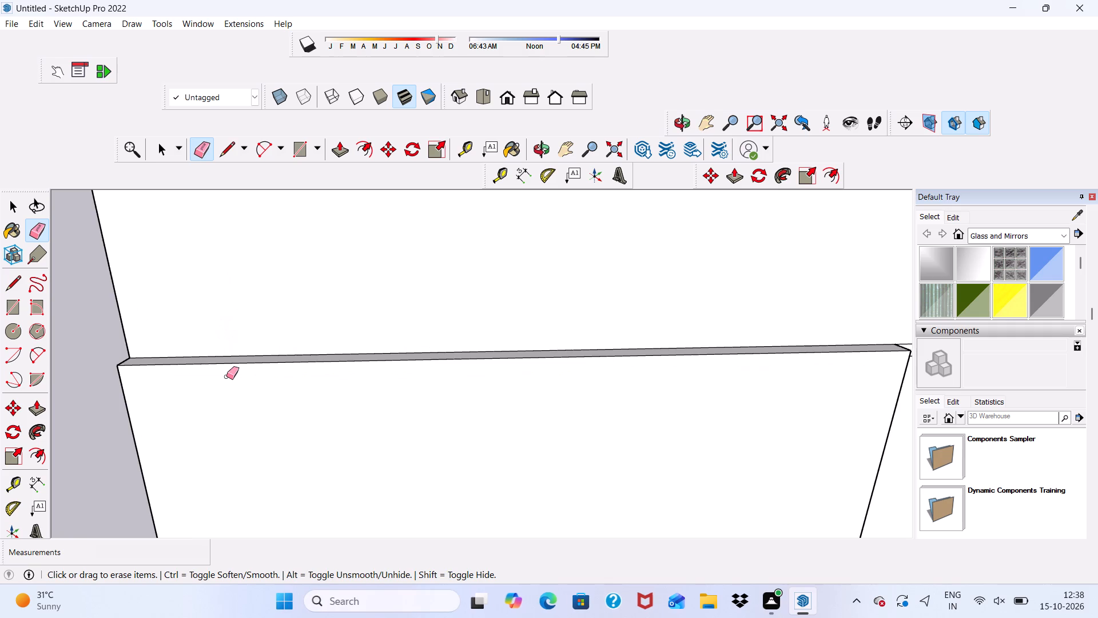
scroll(173, 373, down, 4)
scroll(214, 338, down, 5)
scroll(271, 363, down, 5)
middle_drag(283, 389, 283, 368)
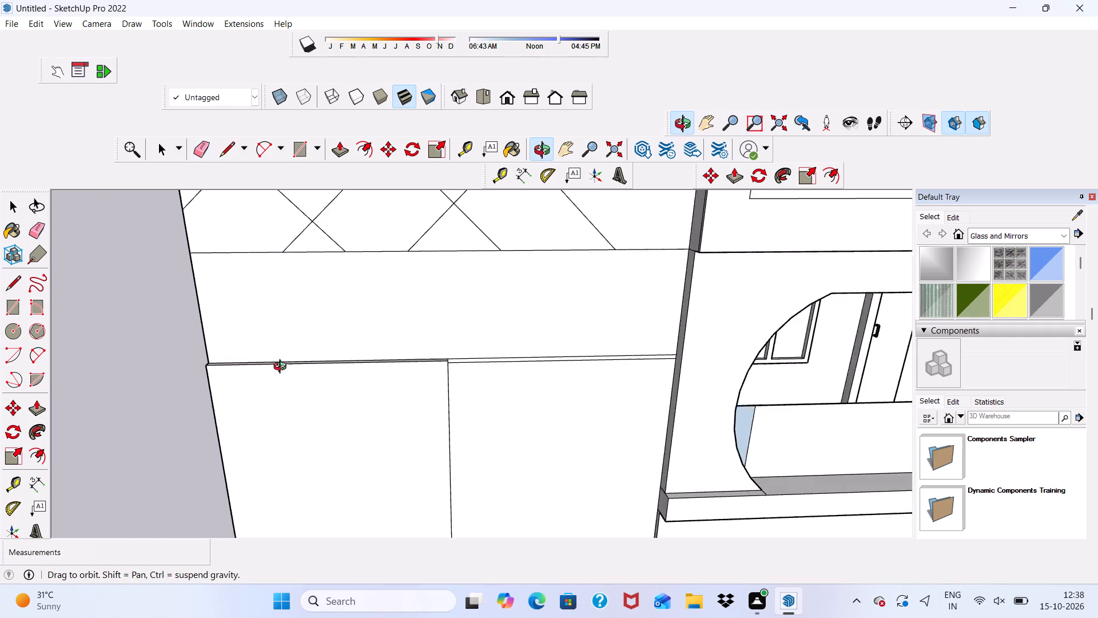
middle_drag(283, 368, 147, 351)
scroll(344, 386, up, 15)
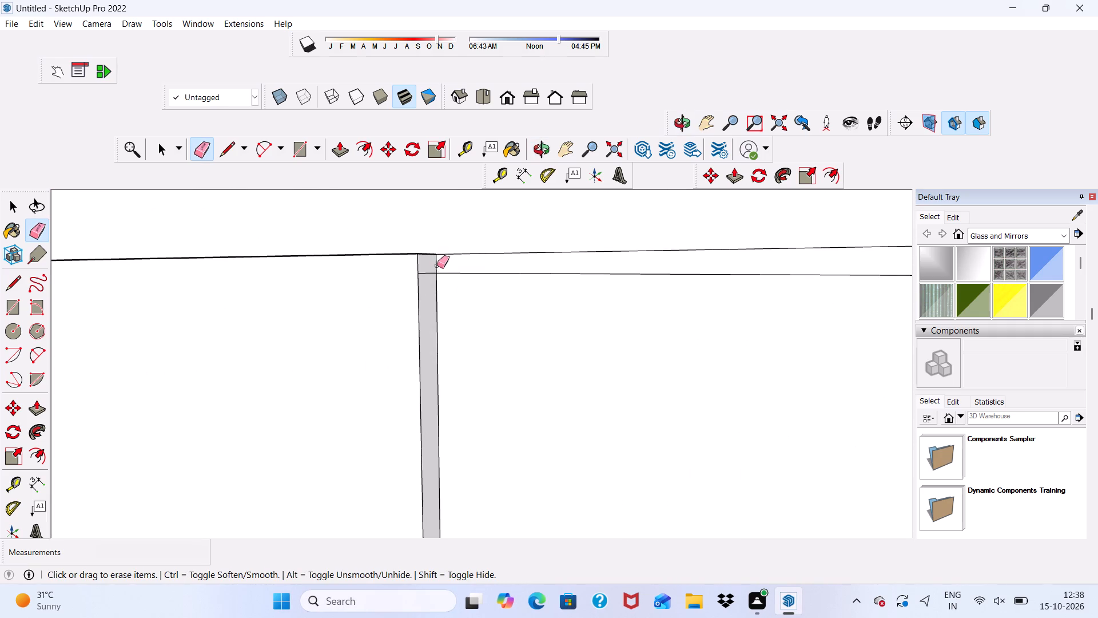
click(426, 274)
scroll(369, 300, down, 10)
middle_drag(296, 328, 603, 322)
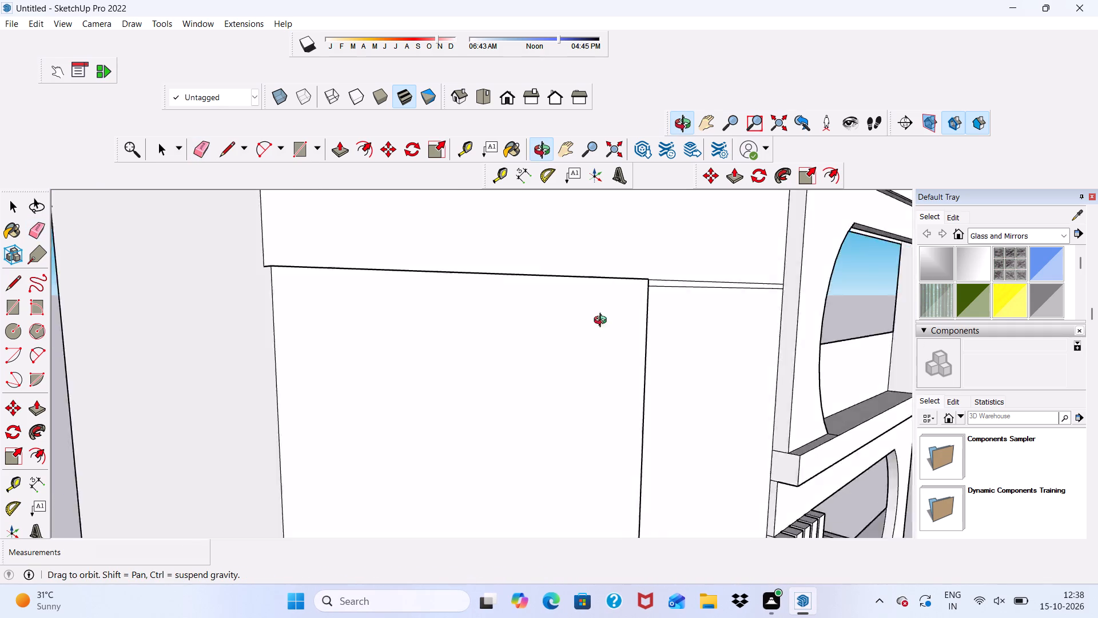
Draw a narrow vertical rectangle about 2 5/8" by 28' 6 7/8" on the raised panel near its inner edge, from top edge to bottom edge.
middle_drag(603, 322, 648, 322)
scroll(555, 283, up, 5)
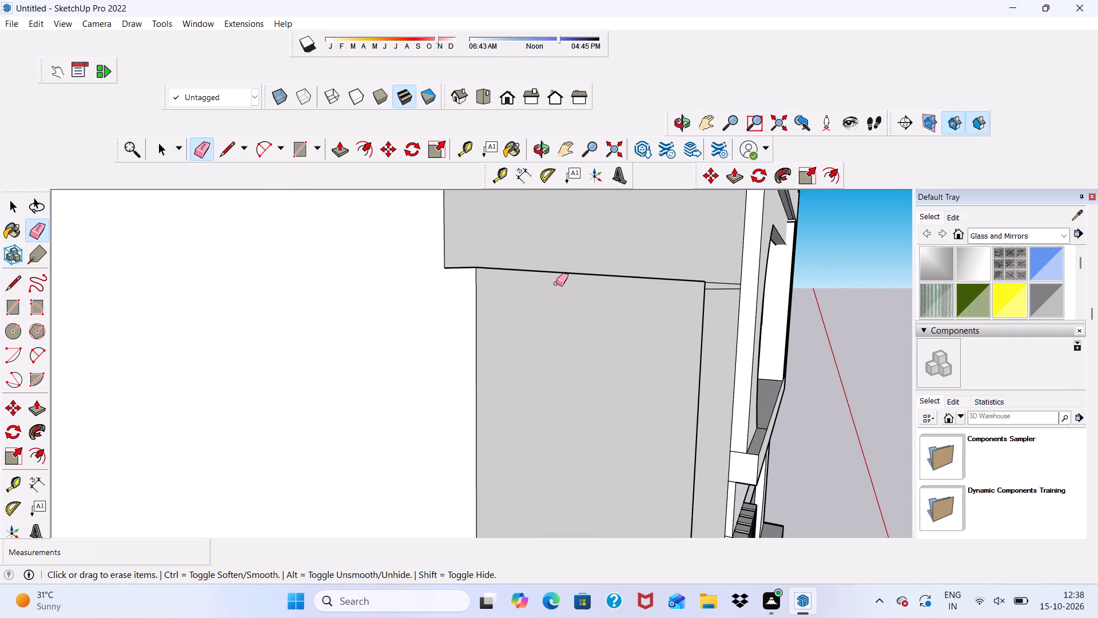
key(space)
scroll(461, 280, down, 9)
middle_drag(530, 335, 208, 353)
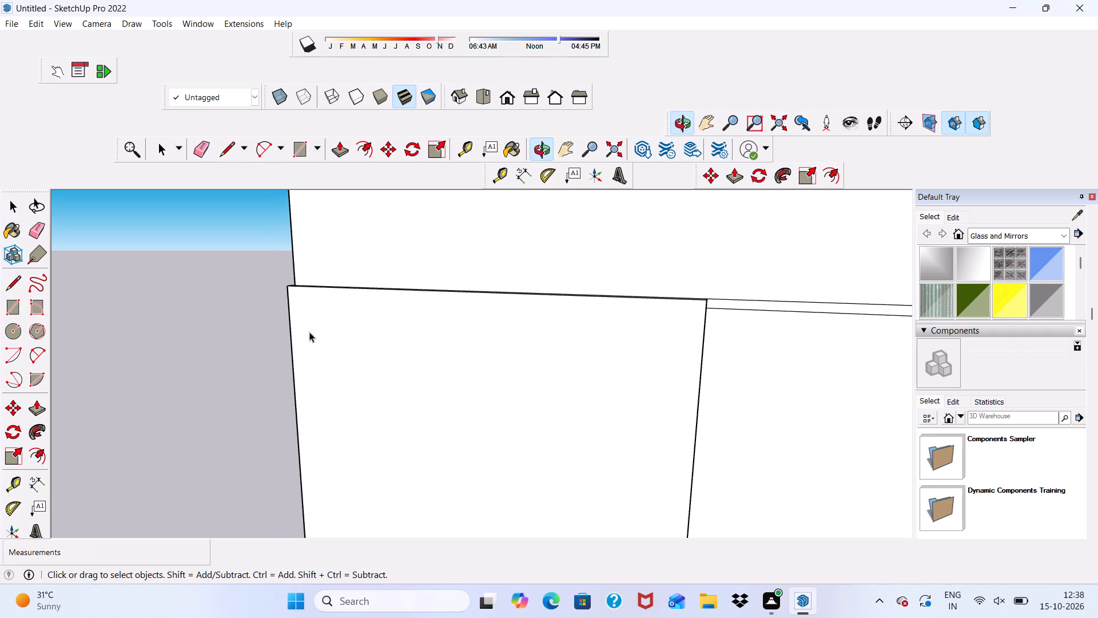
scroll(407, 294, up, 1)
scroll(402, 291, down, 8)
middle_drag(536, 334, 489, 321)
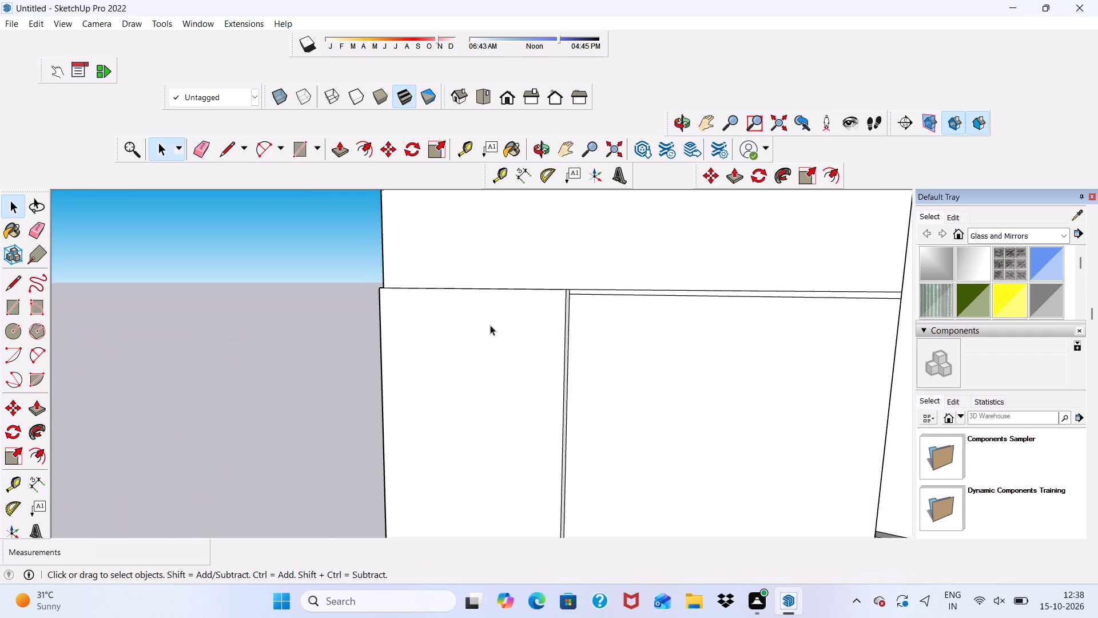
scroll(313, 197, up, 1)
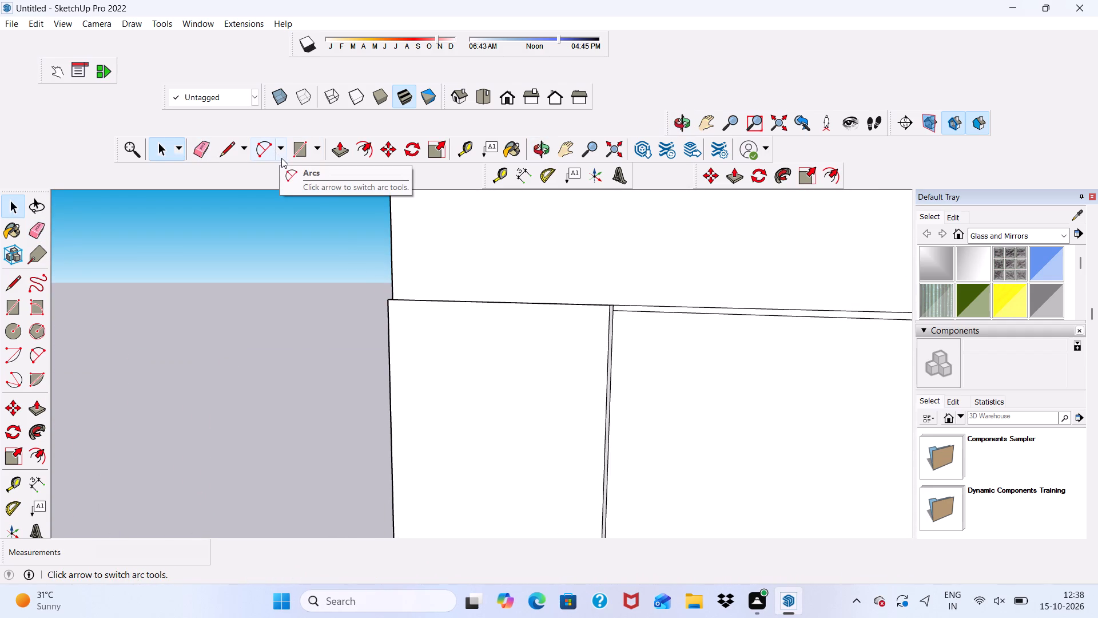
click(304, 151)
scroll(538, 302, up, 3)
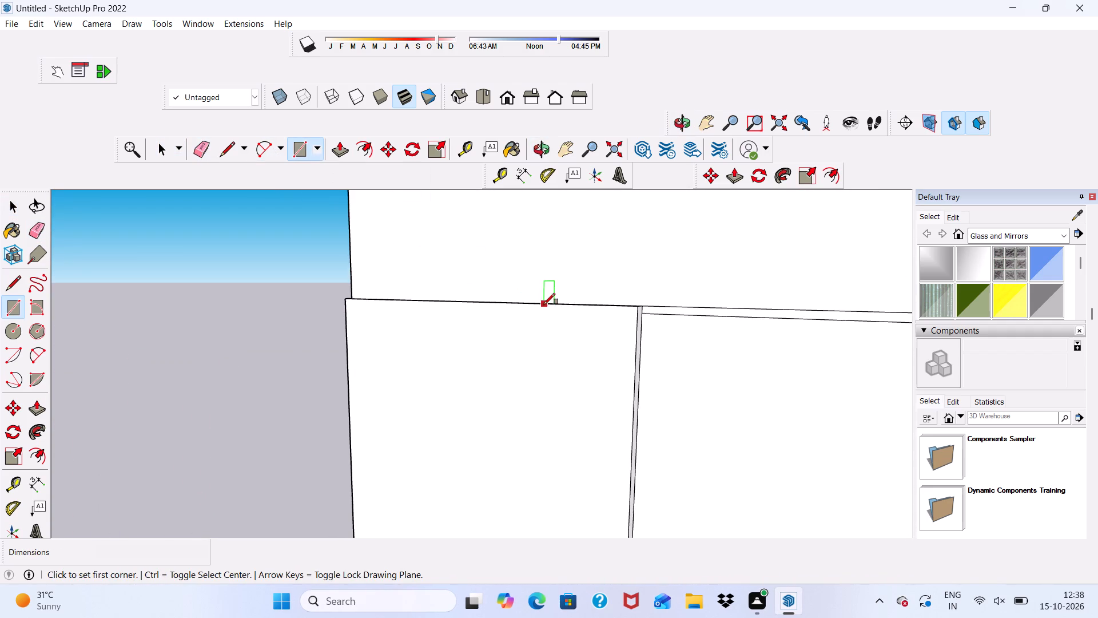
click(550, 308)
scroll(507, 247, down, 17)
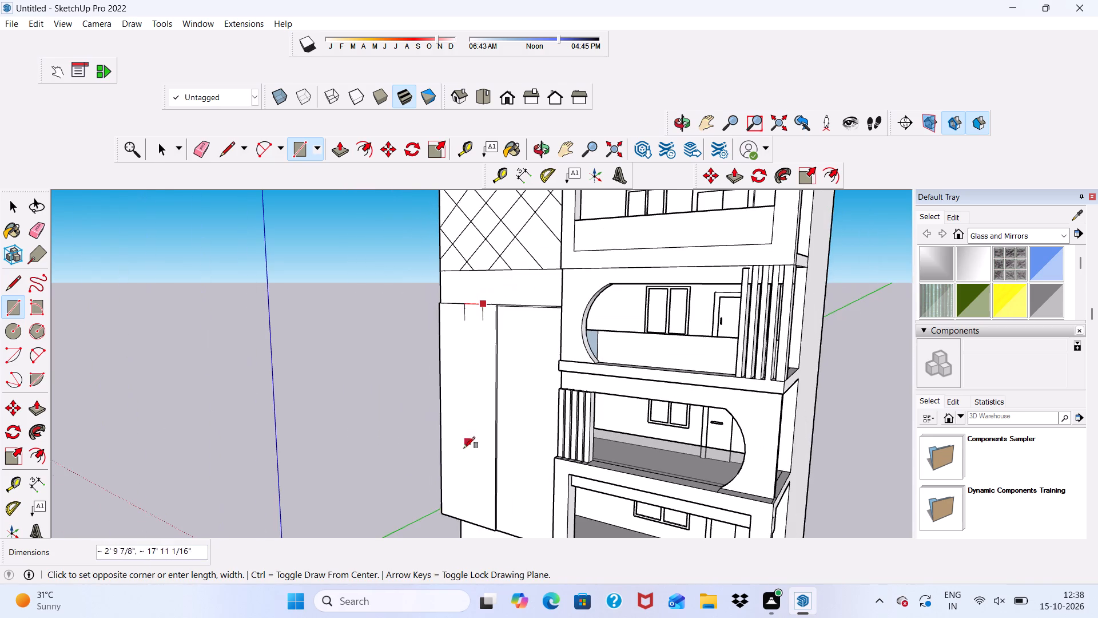
scroll(449, 547, up, 6)
middle_drag(440, 499, 608, 426)
scroll(437, 317, down, 5)
scroll(448, 437, up, 5)
scroll(424, 496, up, 17)
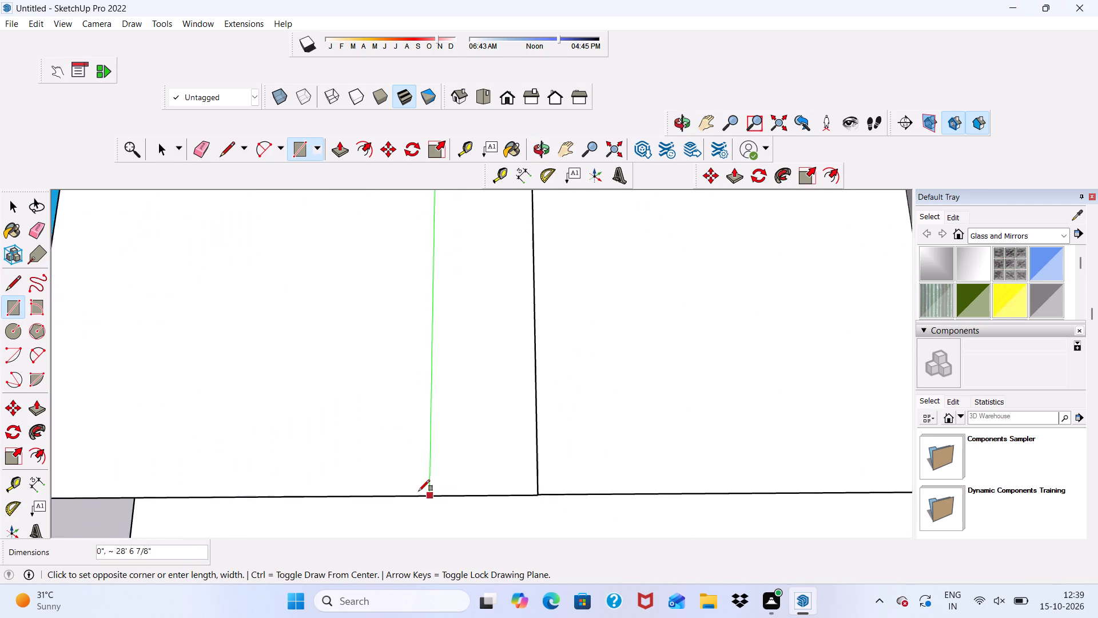
scroll(419, 491, down, 1)
scroll(417, 496, up, 2)
click(417, 496)
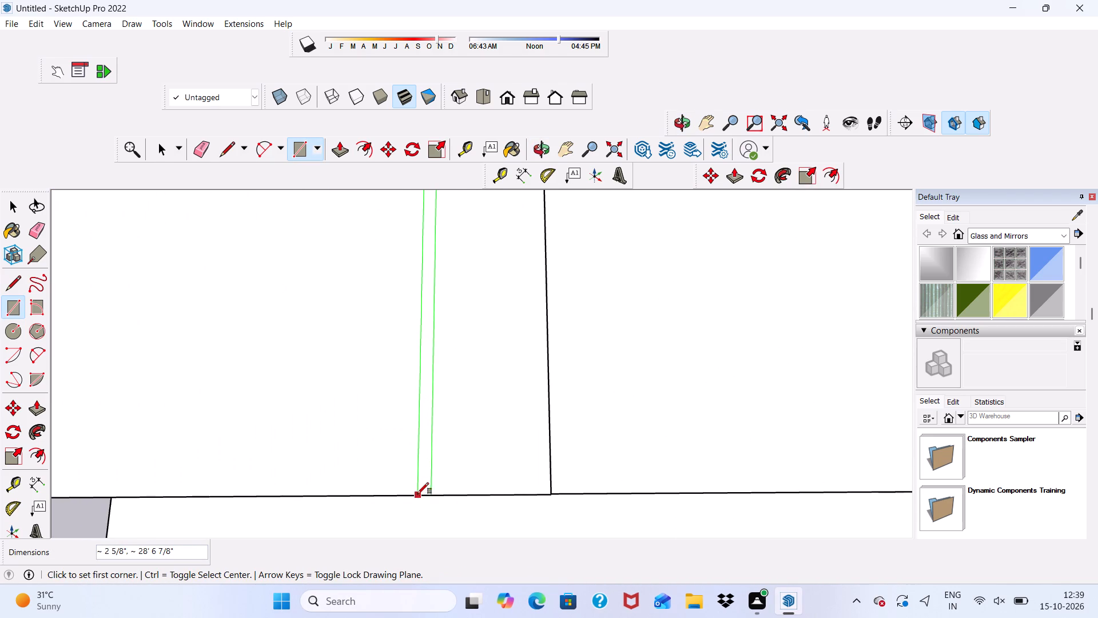
scroll(411, 443, down, 20)
scroll(411, 443, down, 4)
scroll(403, 309, up, 4)
key(space)
Copy the narrow strip about 3' 4 7/8" along the red axis toward the raised panel's outer edge.
scroll(468, 288, up, 4)
scroll(446, 322, down, 1)
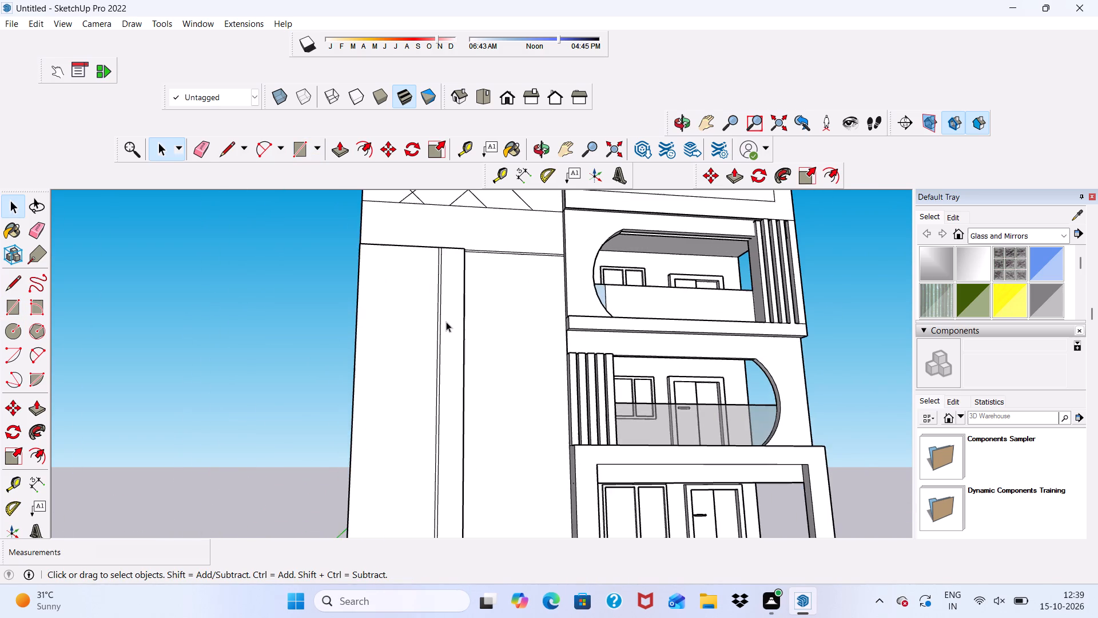
scroll(446, 322, up, 3)
double_click(436, 314)
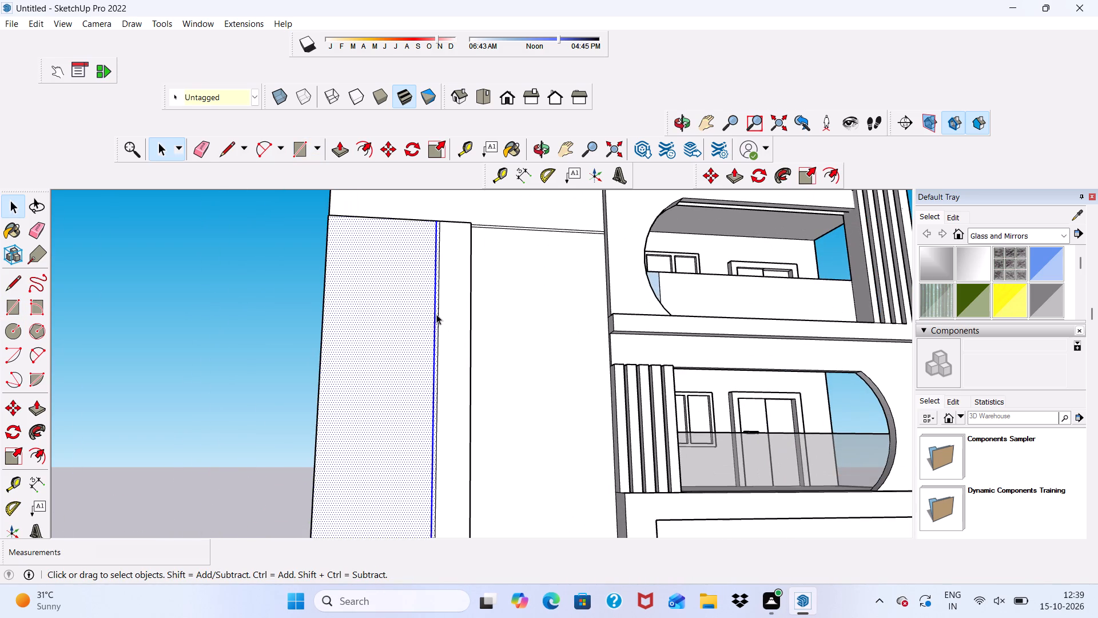
drag(194, 317, 206, 319)
scroll(420, 316, up, 4)
double_click(445, 310)
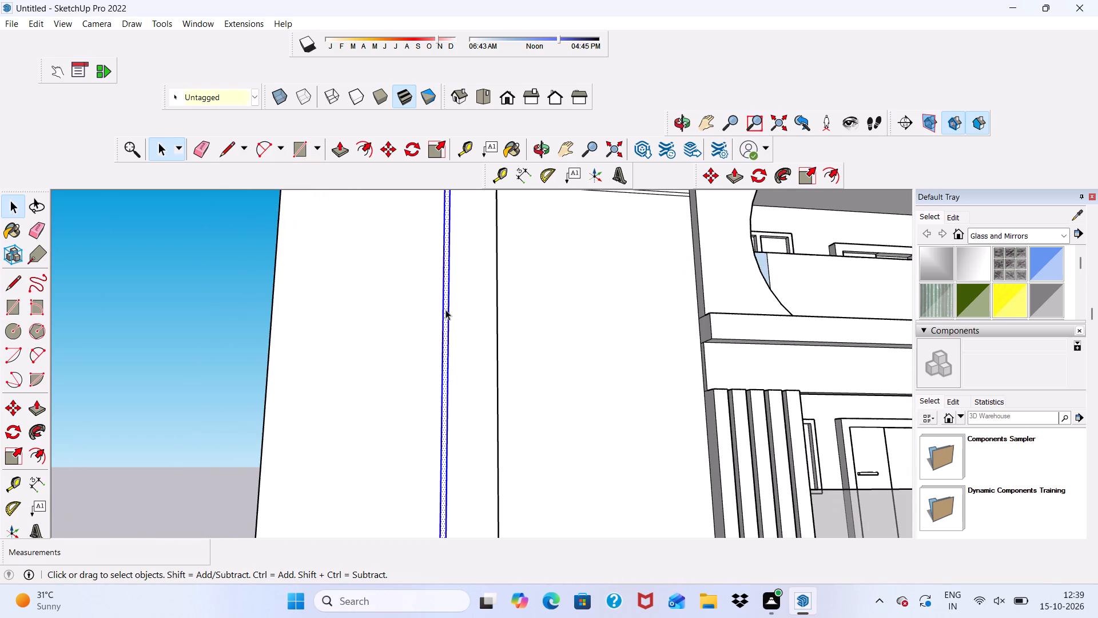
click(388, 145)
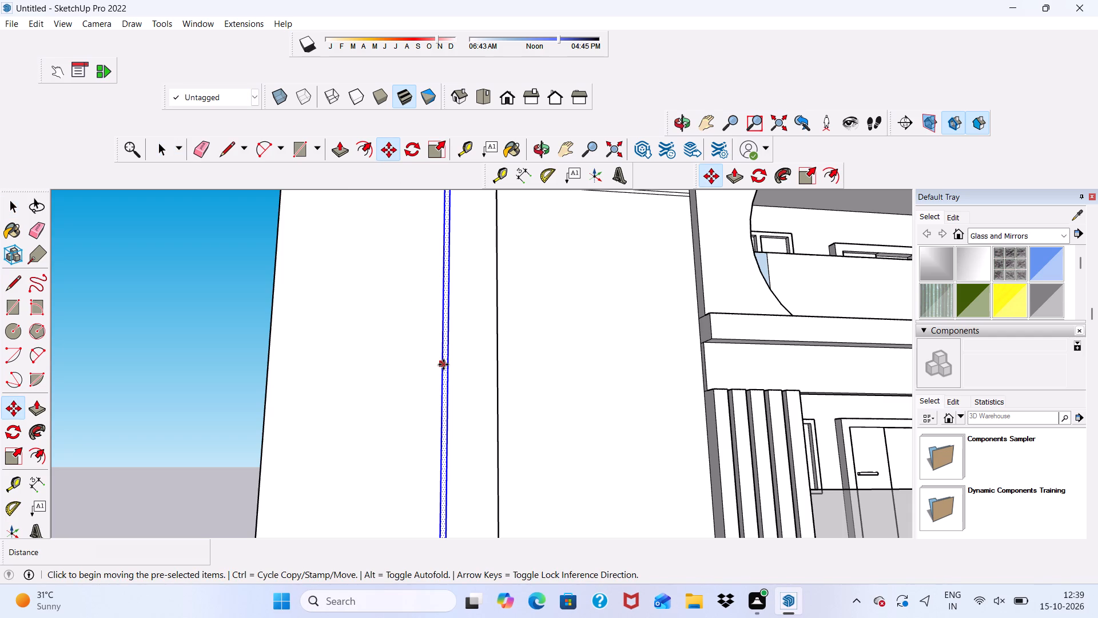
click(443, 363)
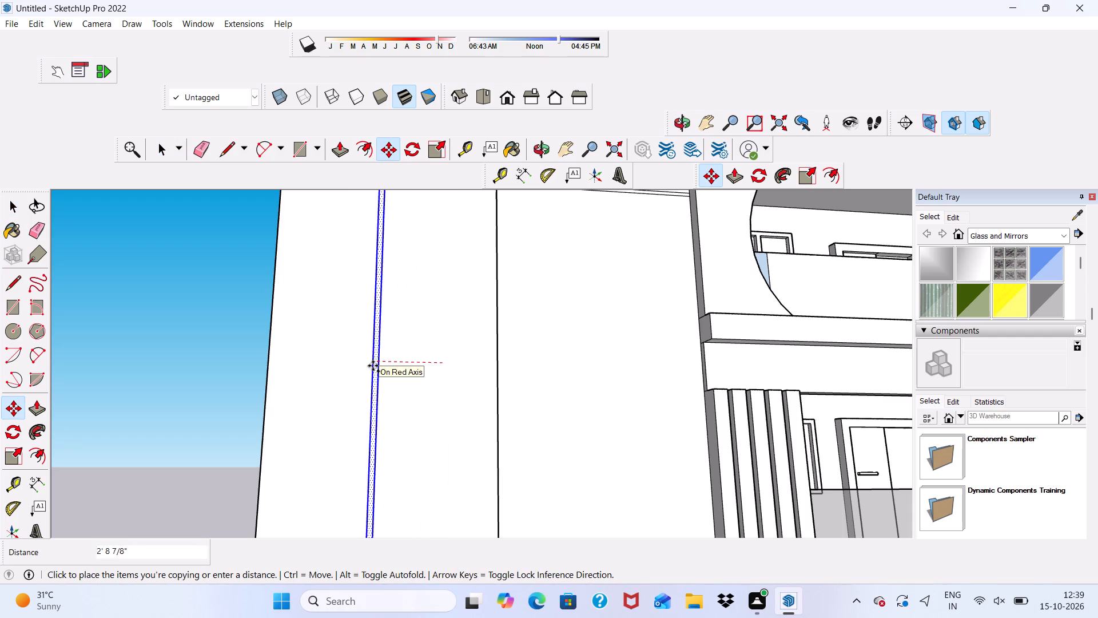
scroll(356, 371, down, 12)
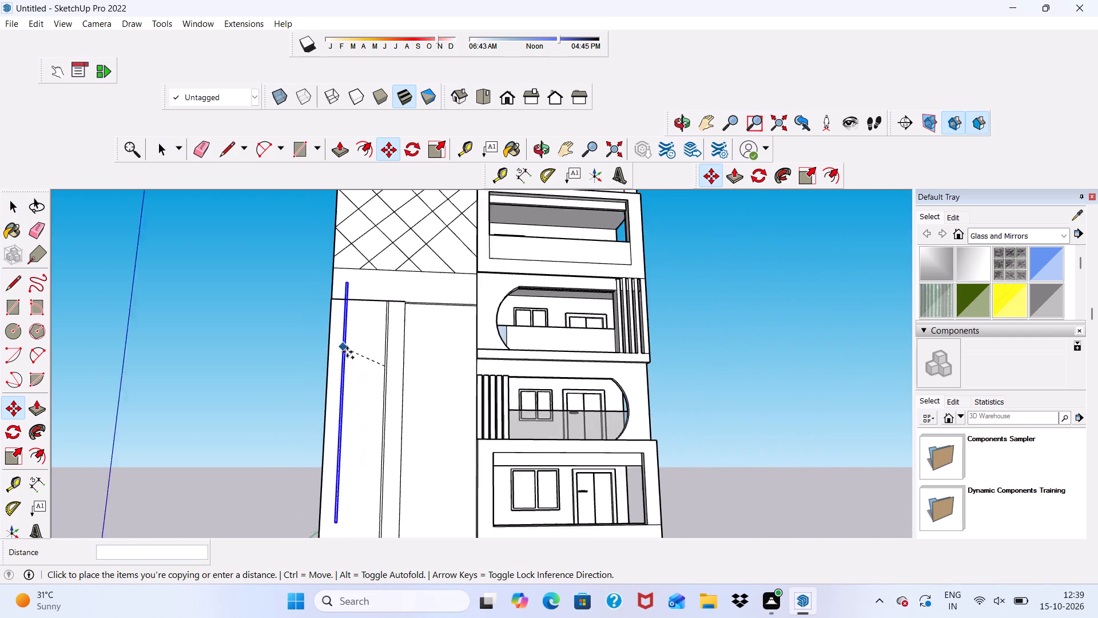
scroll(347, 352, down, 5)
scroll(353, 359, up, 3)
click(353, 359)
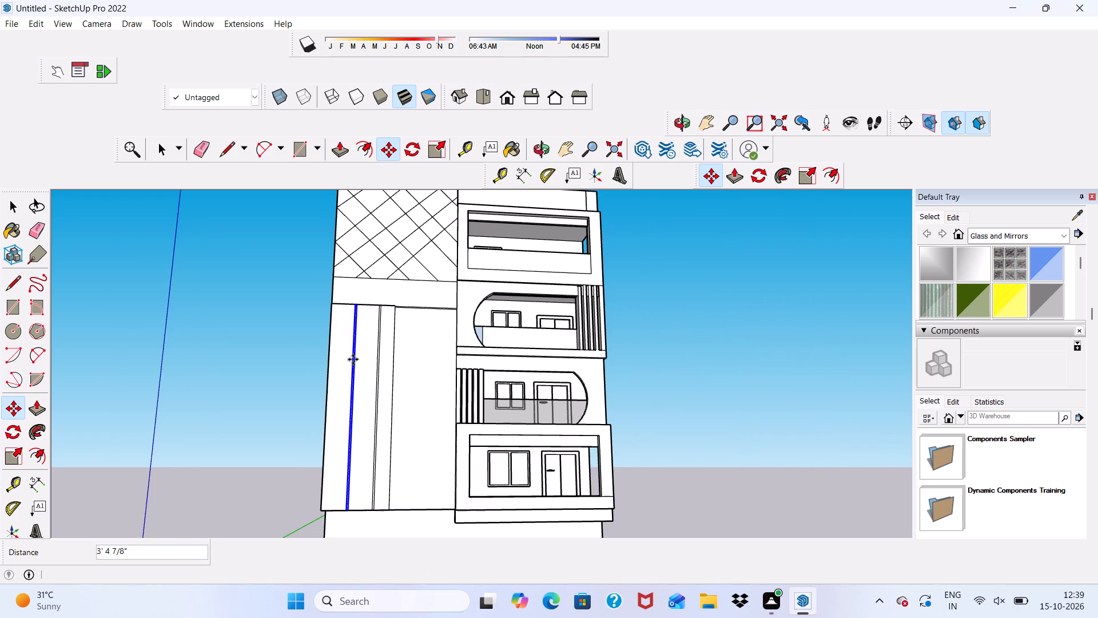
click(305, 362)
click(305, 362)
key(space)
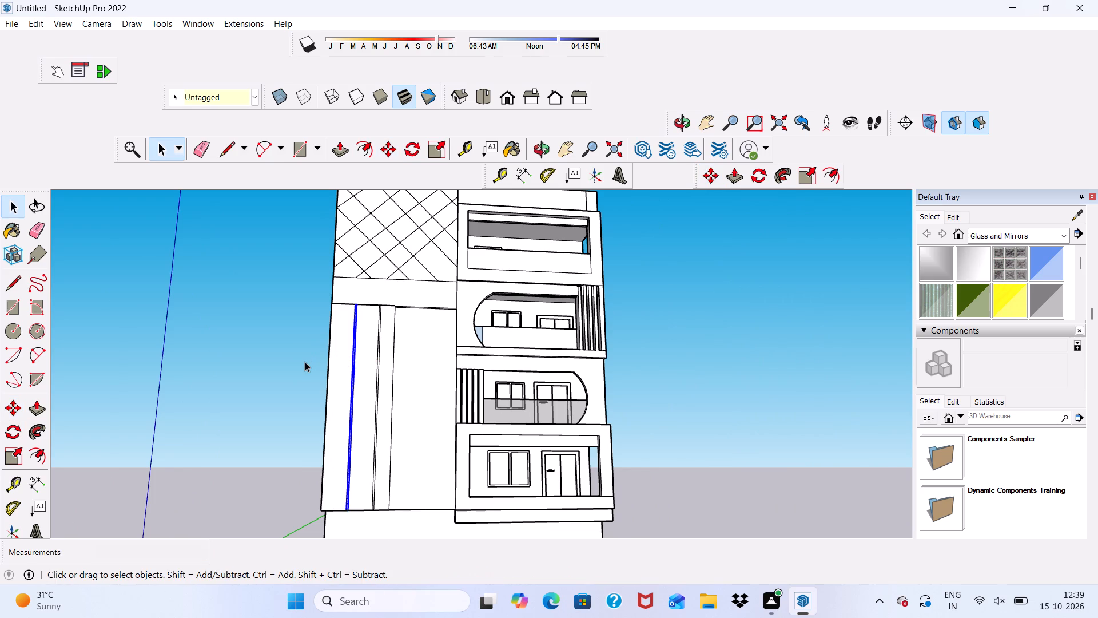
click(305, 362)
Push/Pull the narrow strip nearest the raised panel's inner edge inward by 3" as a vertical groove.
scroll(338, 372, down, 4)
middle_drag(462, 370, 393, 458)
scroll(386, 426, up, 8)
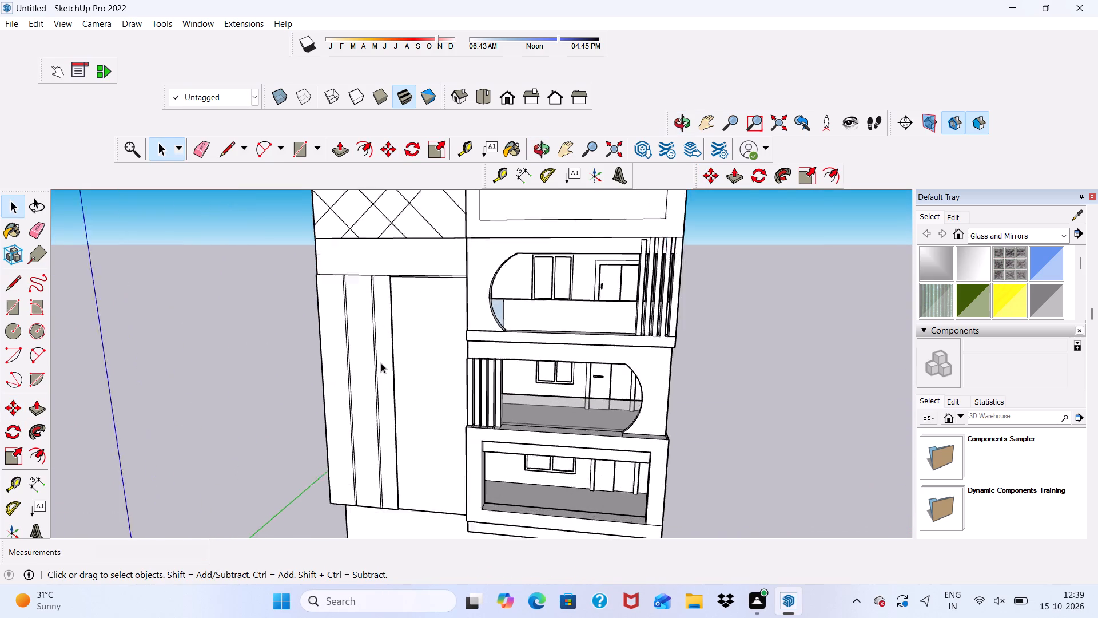
scroll(381, 363, up, 2)
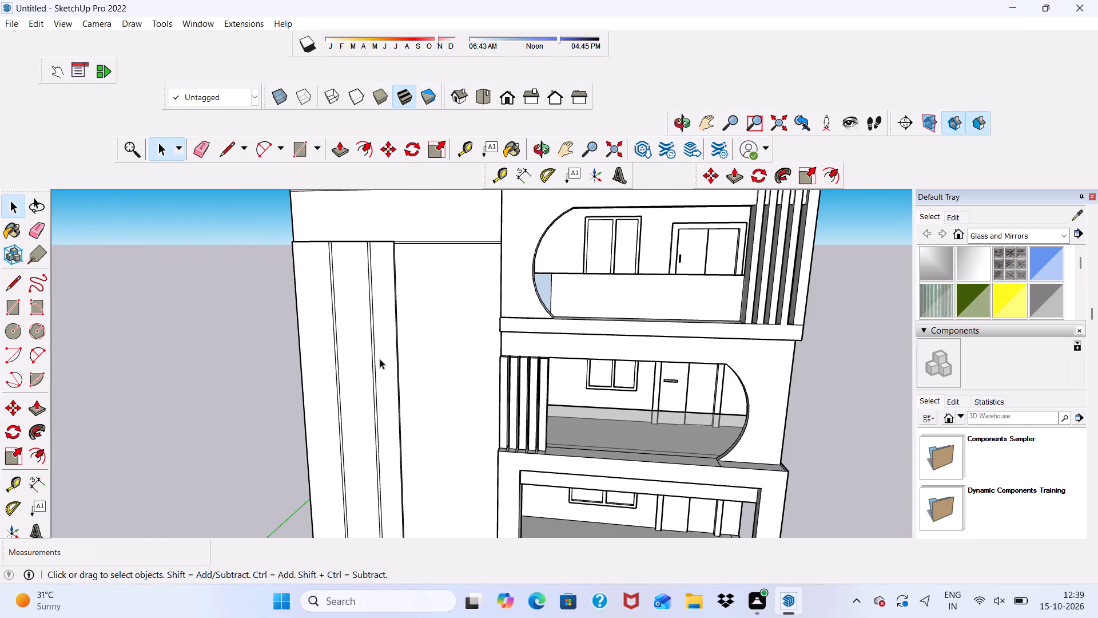
scroll(365, 326, up, 4)
scroll(361, 306, down, 2)
middle_drag(401, 352, 229, 359)
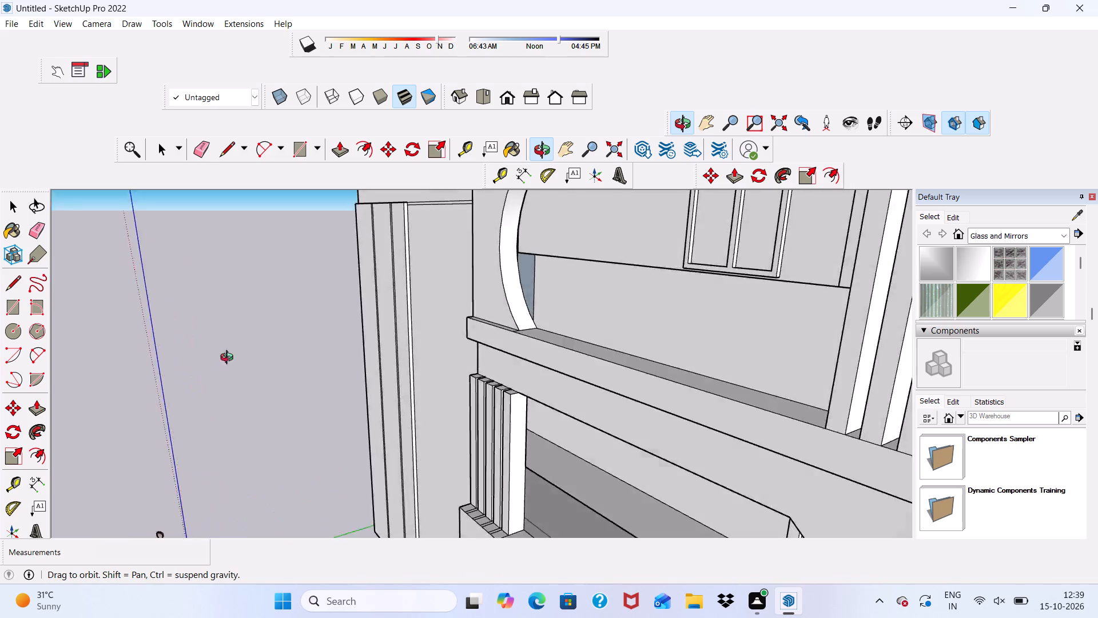
middle_drag(229, 359, 474, 359)
scroll(386, 253, up, 10)
scroll(335, 281, down, 6)
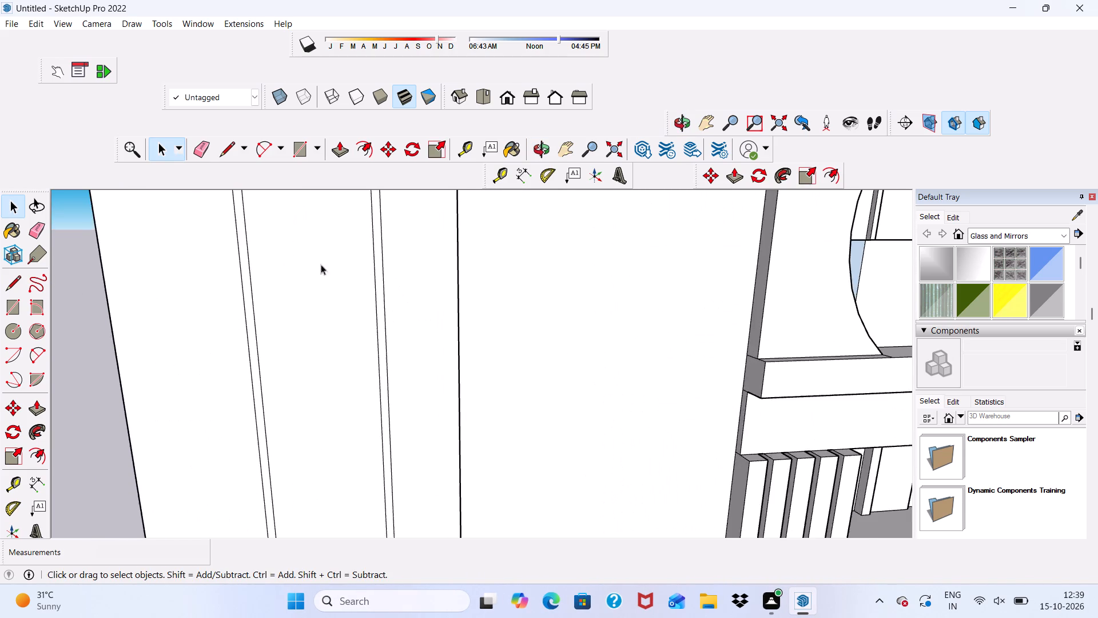
scroll(321, 264, down, 8)
middle_drag(388, 308, 380, 377)
scroll(327, 324, up, 2)
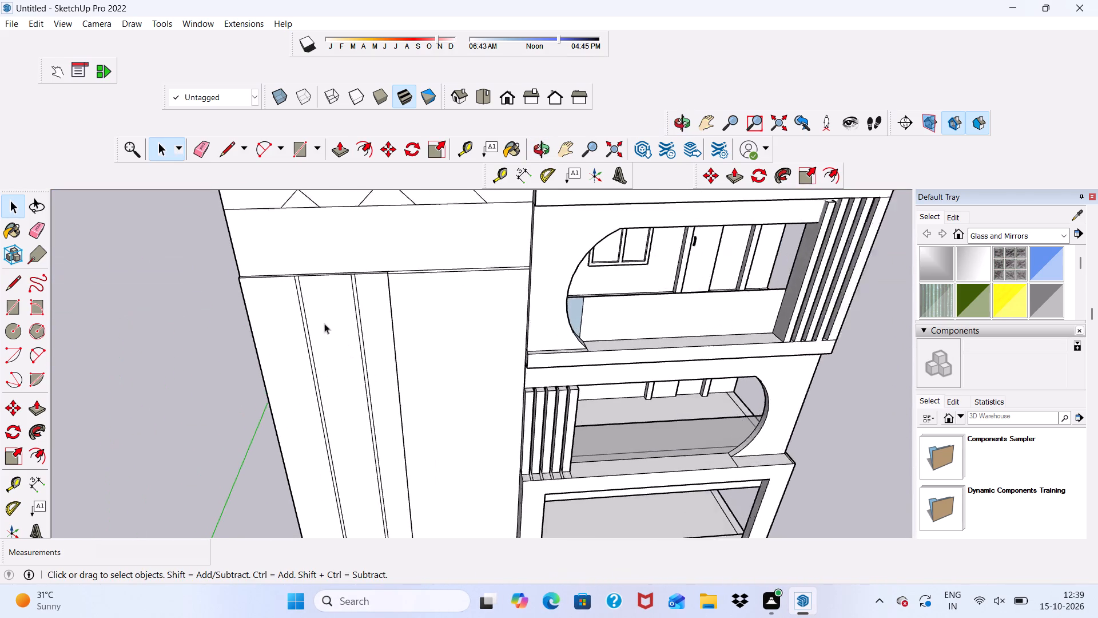
scroll(324, 323, up, 3)
scroll(385, 338, up, 8)
click(373, 305)
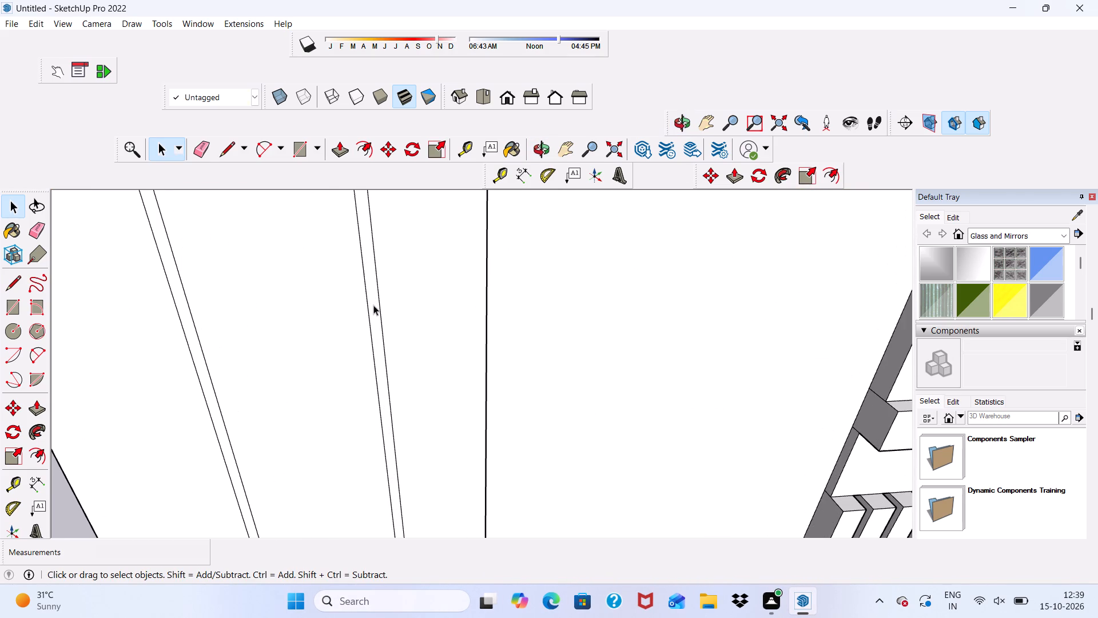
click(340, 156)
scroll(389, 298, up, 3)
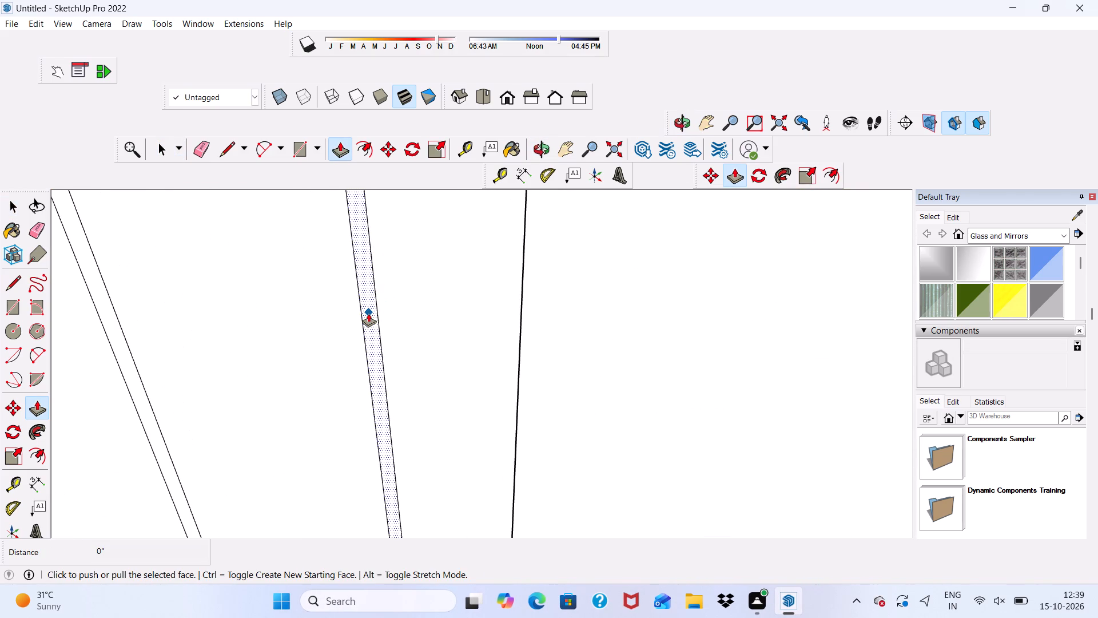
drag(368, 313, 367, 303)
scroll(377, 314, down, 3)
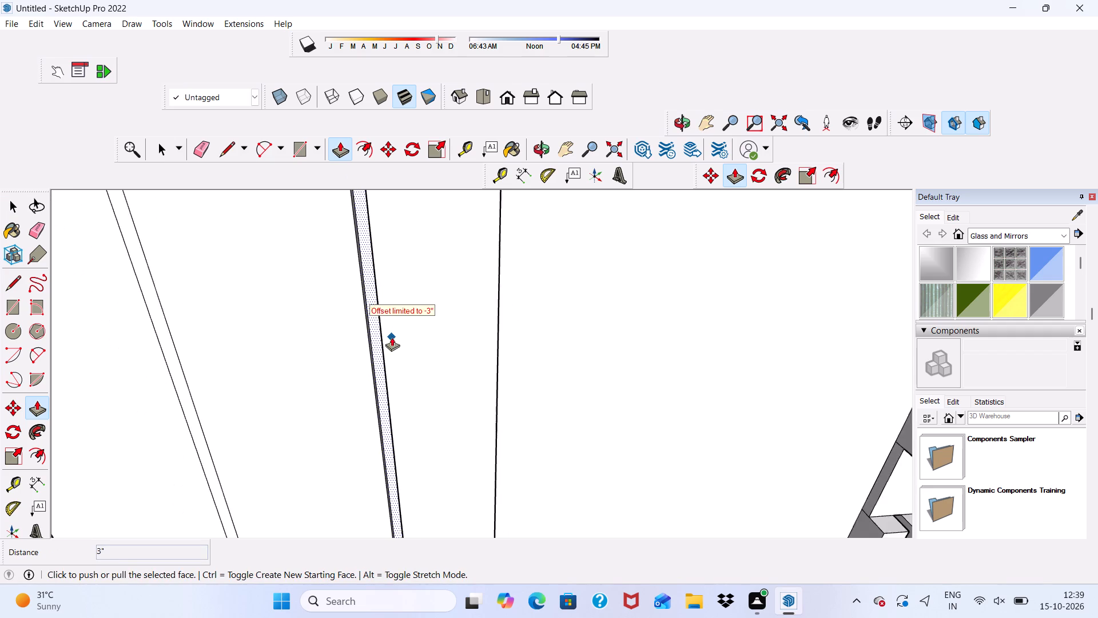
middle_drag(392, 342, 357, 450)
scroll(332, 306, down, 5)
middle_drag(385, 219, 397, 199)
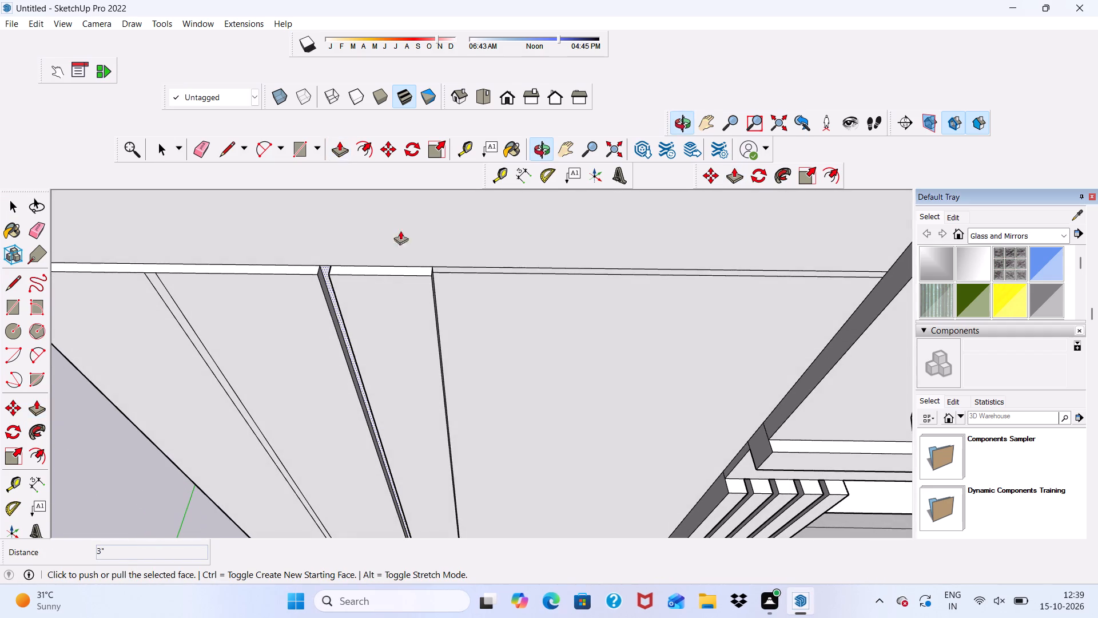
Push/Pull the copied strip nearer the raised panel's outer edge inward as a second vertical groove.
scroll(230, 367, up, 6)
click(210, 359)
key(space)
click(206, 353)
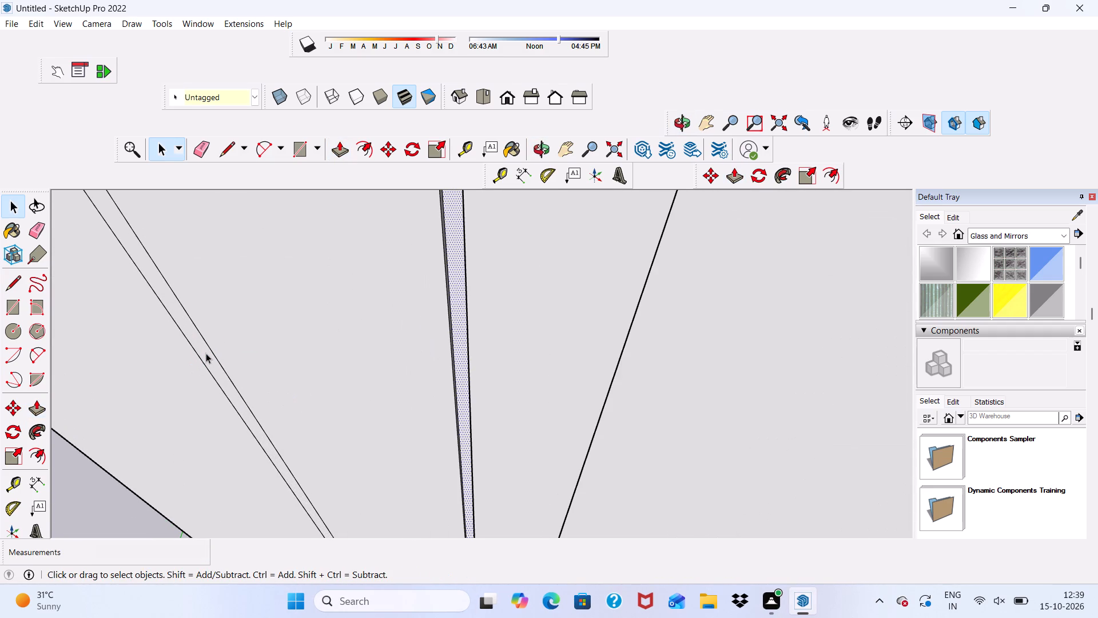
click(341, 151)
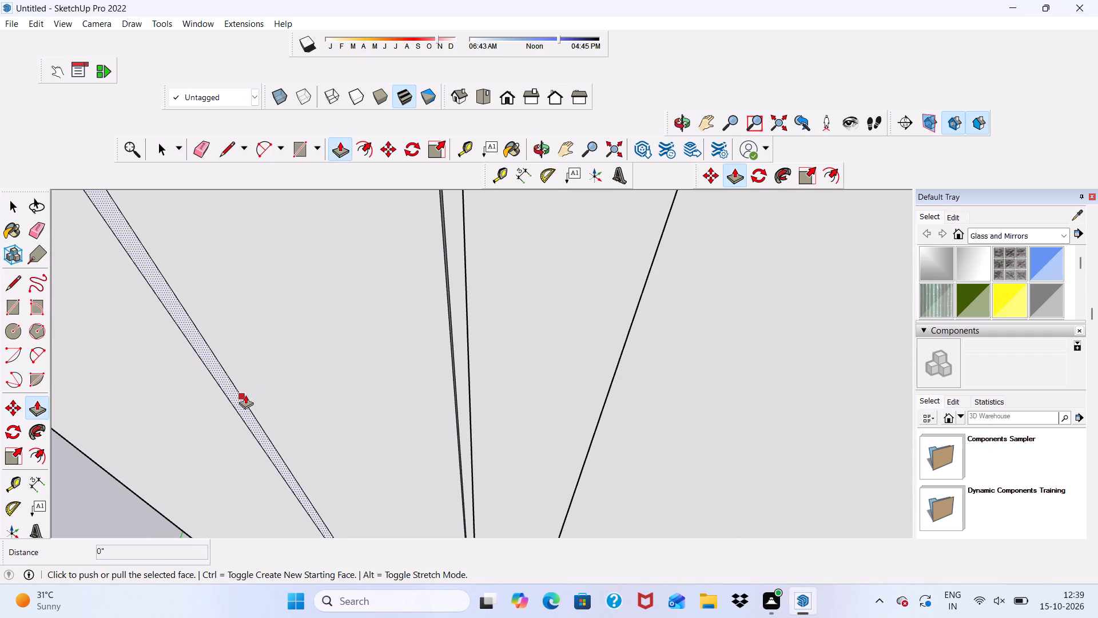
drag(236, 402, 240, 387)
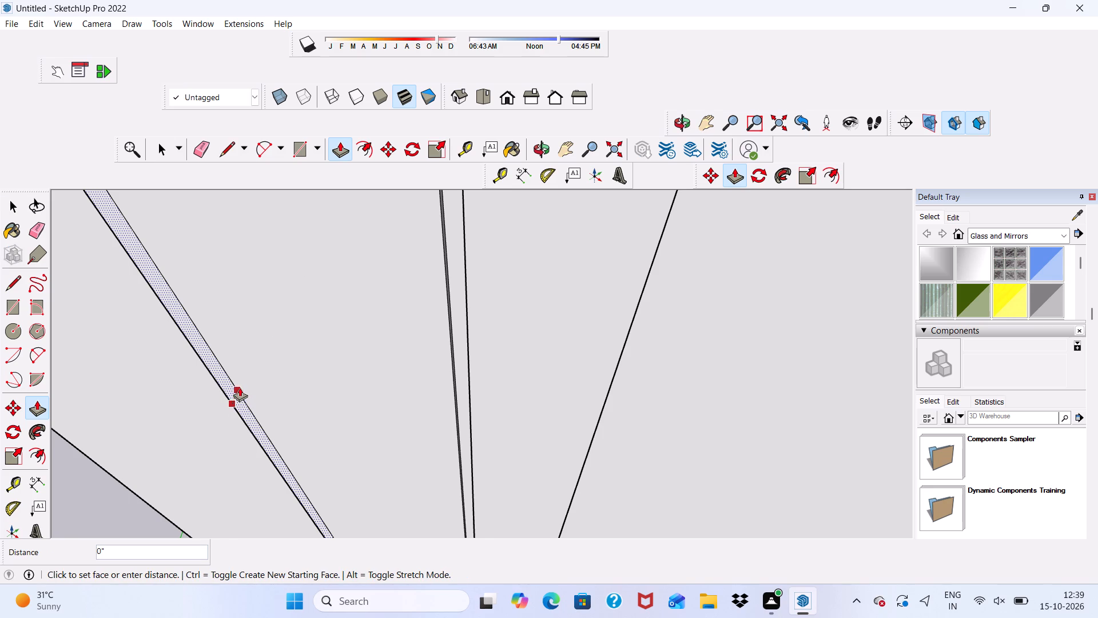
drag(240, 387, 240, 382)
scroll(260, 400, down, 3)
middle_drag(266, 401, 287, 340)
scroll(357, 310, up, 1)
scroll(353, 327, down, 8)
key(space)
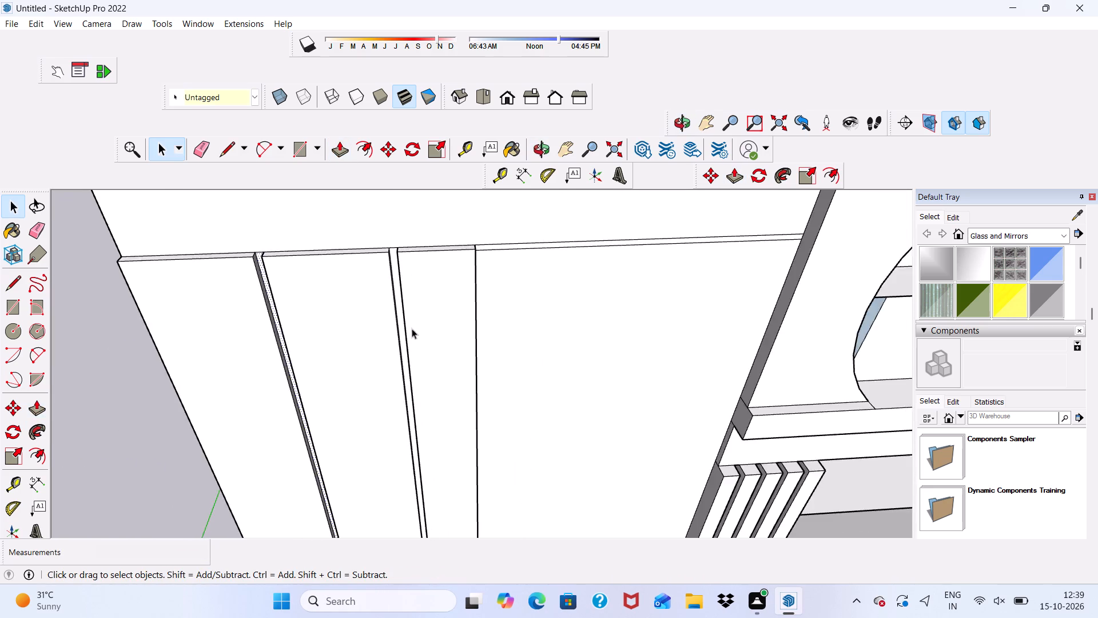
scroll(412, 328, down, 3)
click(204, 390)
Examine the two vertical grooves and the raised panel against the rest of the front elevation from several angles.
middle_drag(357, 419, 352, 343)
scroll(401, 297, up, 1)
scroll(399, 300, down, 5)
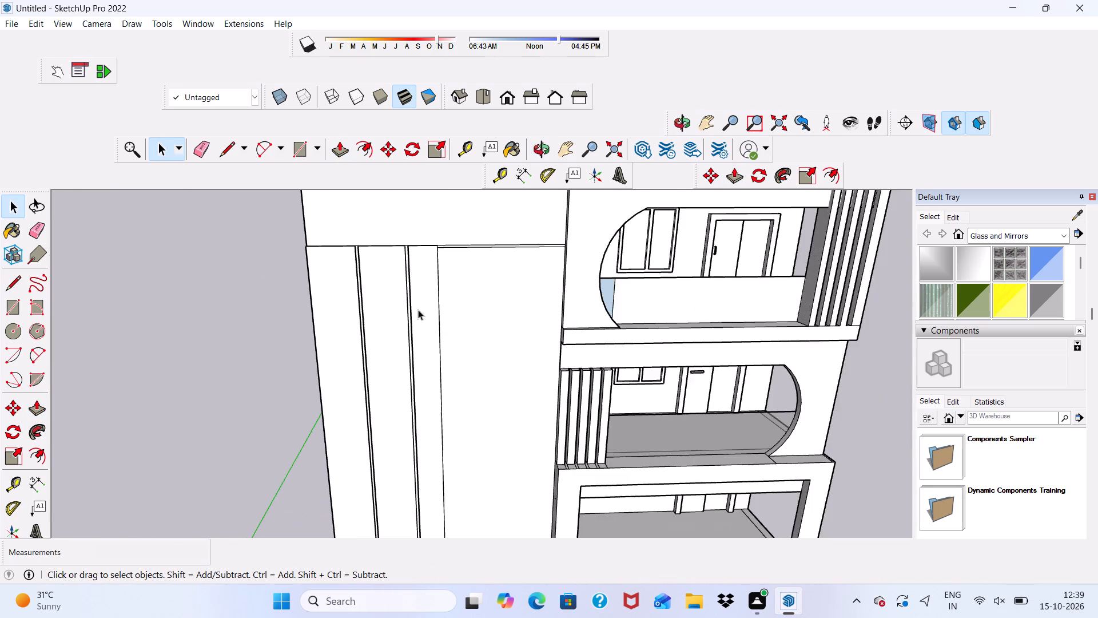
scroll(418, 310, down, 2)
middle_drag(399, 367, 452, 354)
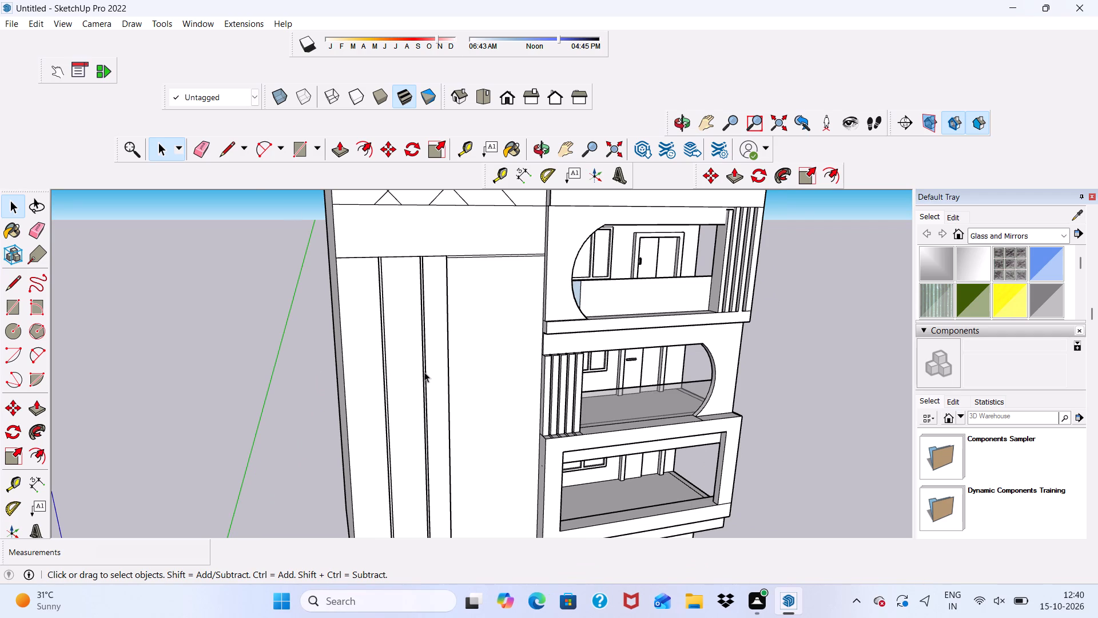
scroll(323, 379, down, 4)
middle_drag(400, 437, 301, 377)
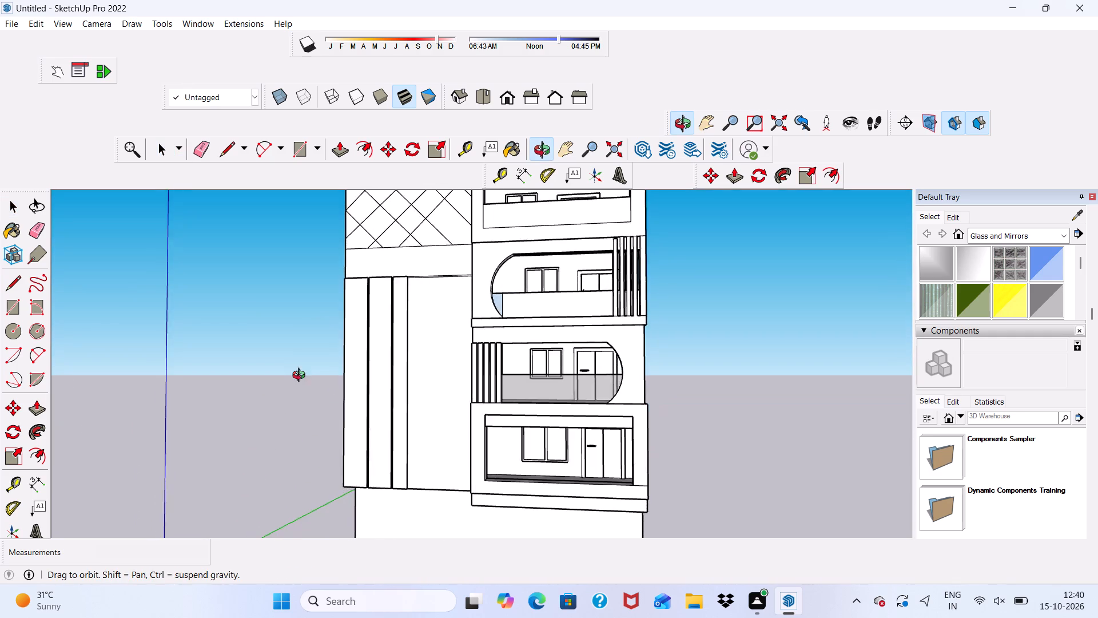
middle_drag(301, 377, 302, 378)
scroll(351, 358, up, 1)
scroll(327, 355, down, 7)
middle_drag(384, 382, 373, 399)
scroll(383, 395, up, 4)
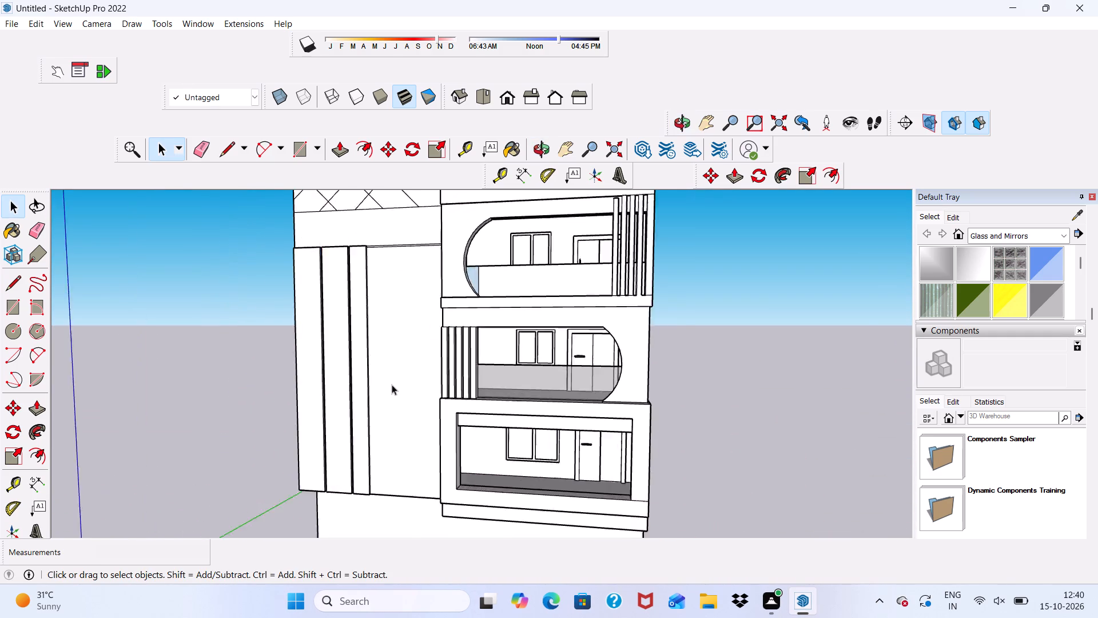
scroll(392, 385, up, 10)
middle_drag(355, 291, 268, 386)
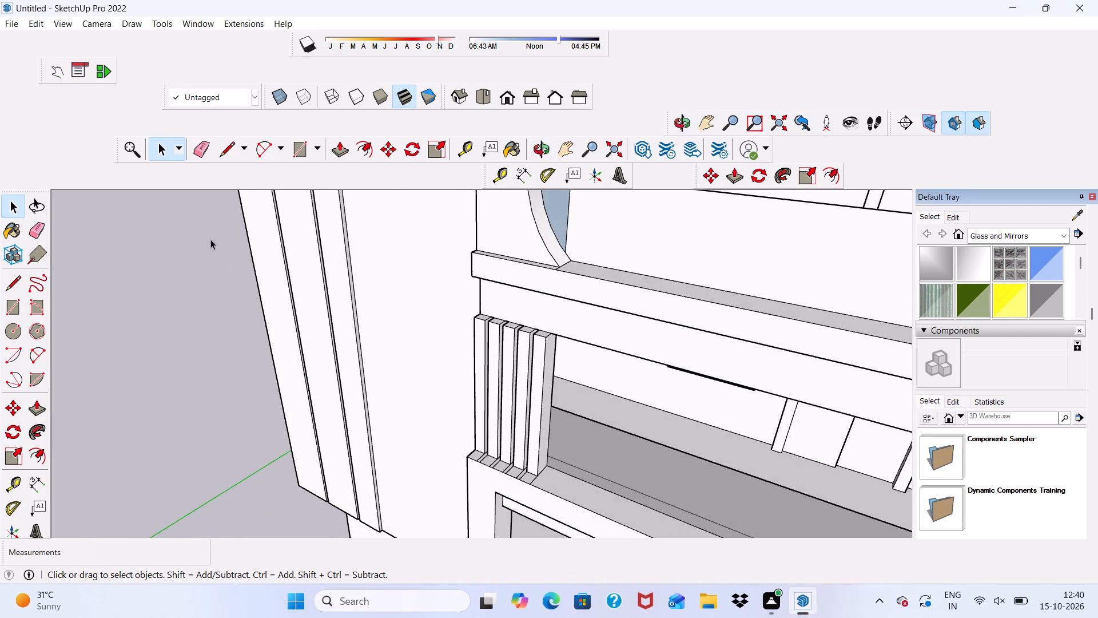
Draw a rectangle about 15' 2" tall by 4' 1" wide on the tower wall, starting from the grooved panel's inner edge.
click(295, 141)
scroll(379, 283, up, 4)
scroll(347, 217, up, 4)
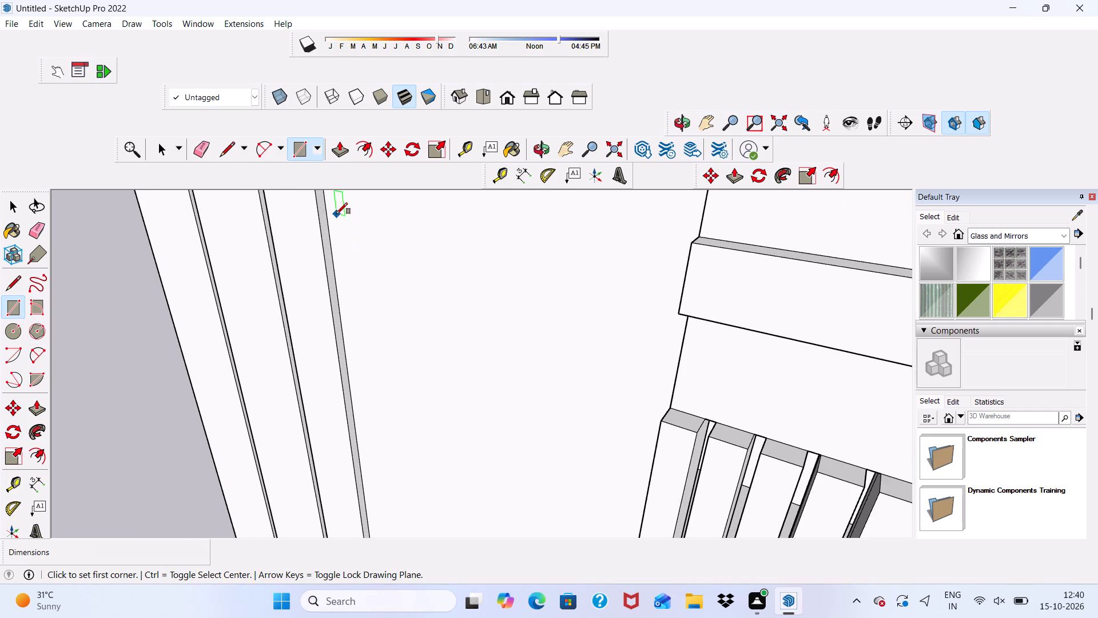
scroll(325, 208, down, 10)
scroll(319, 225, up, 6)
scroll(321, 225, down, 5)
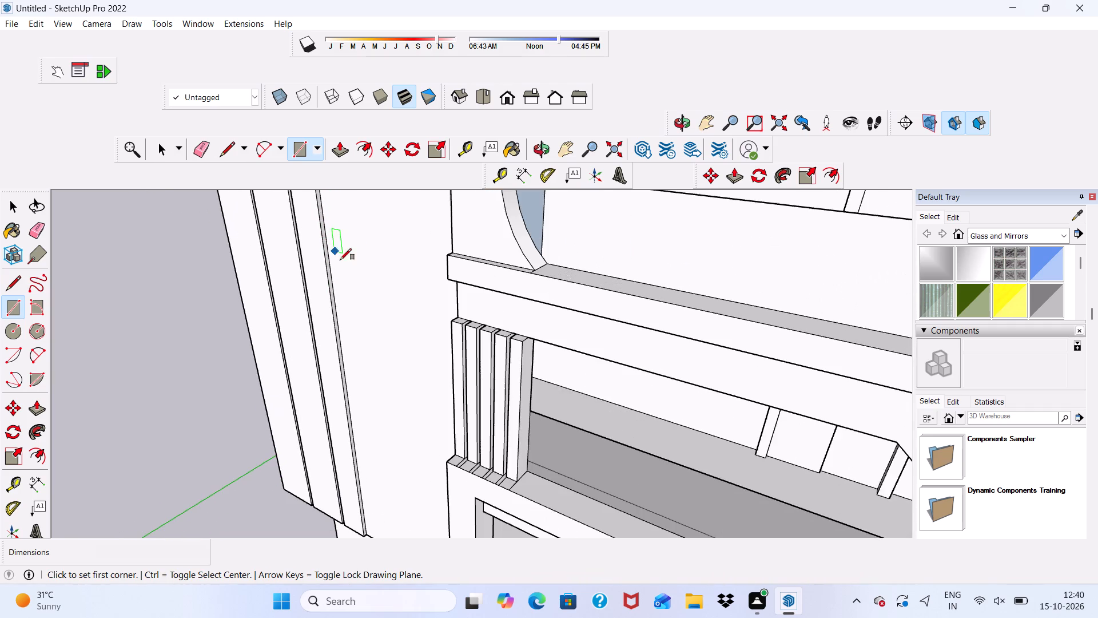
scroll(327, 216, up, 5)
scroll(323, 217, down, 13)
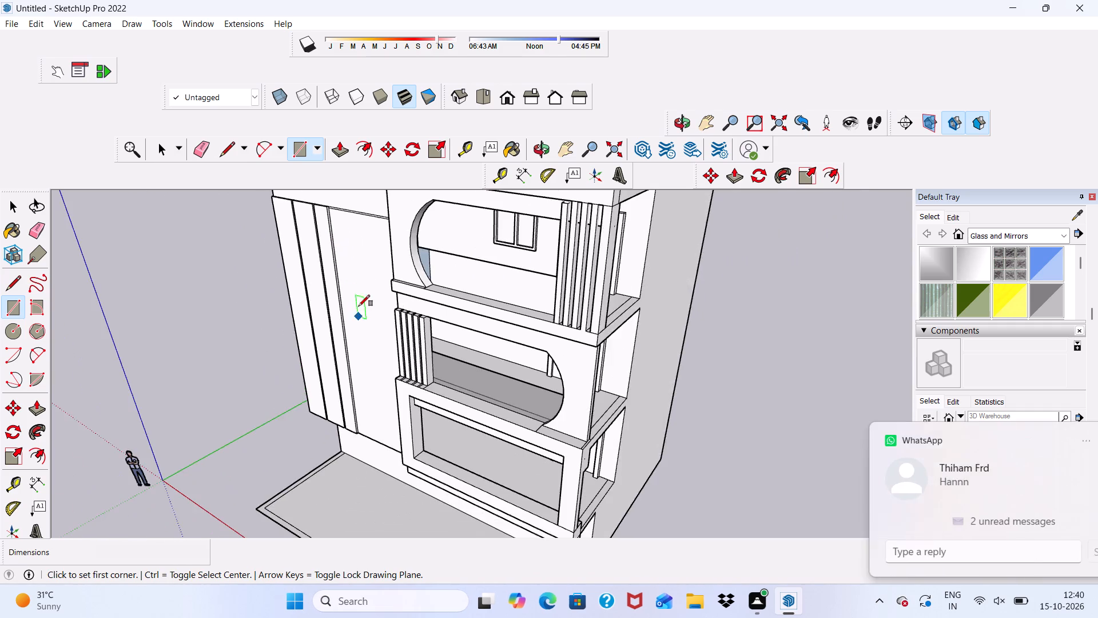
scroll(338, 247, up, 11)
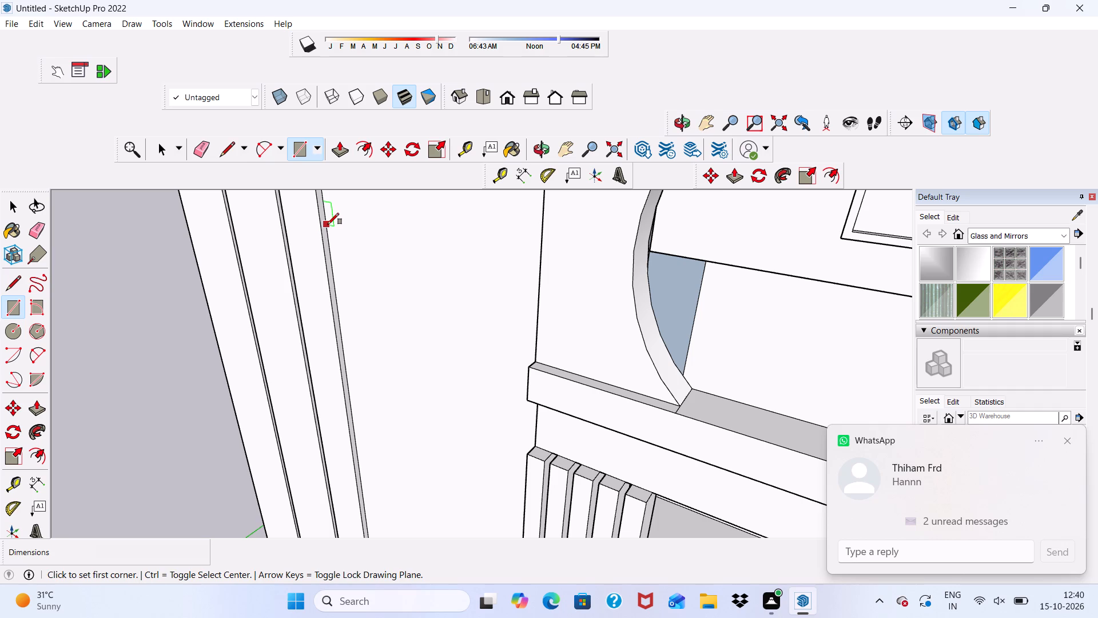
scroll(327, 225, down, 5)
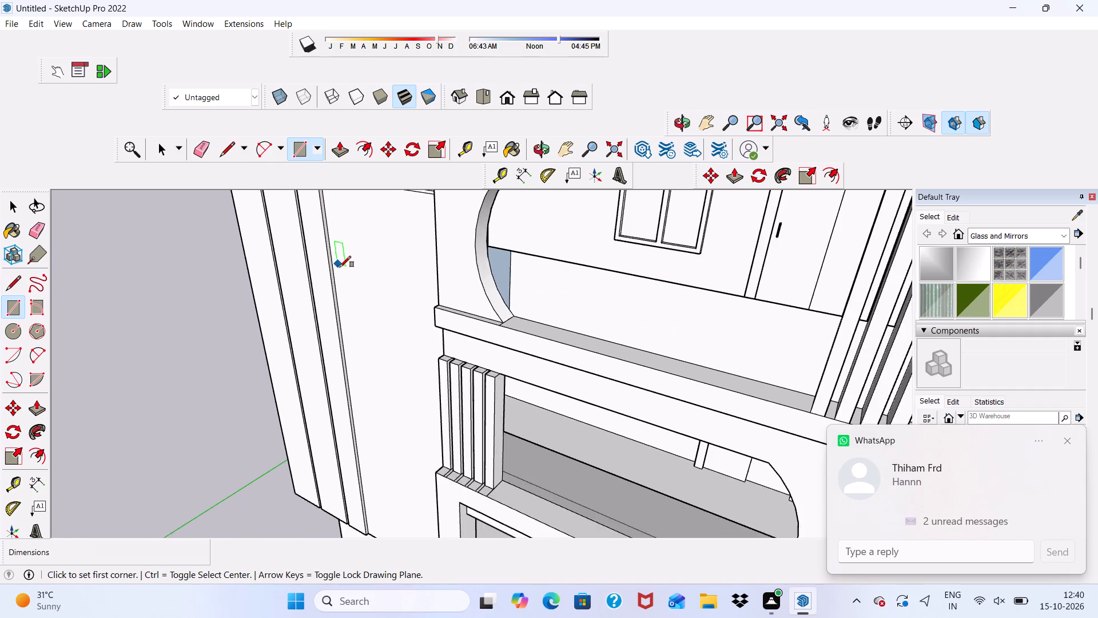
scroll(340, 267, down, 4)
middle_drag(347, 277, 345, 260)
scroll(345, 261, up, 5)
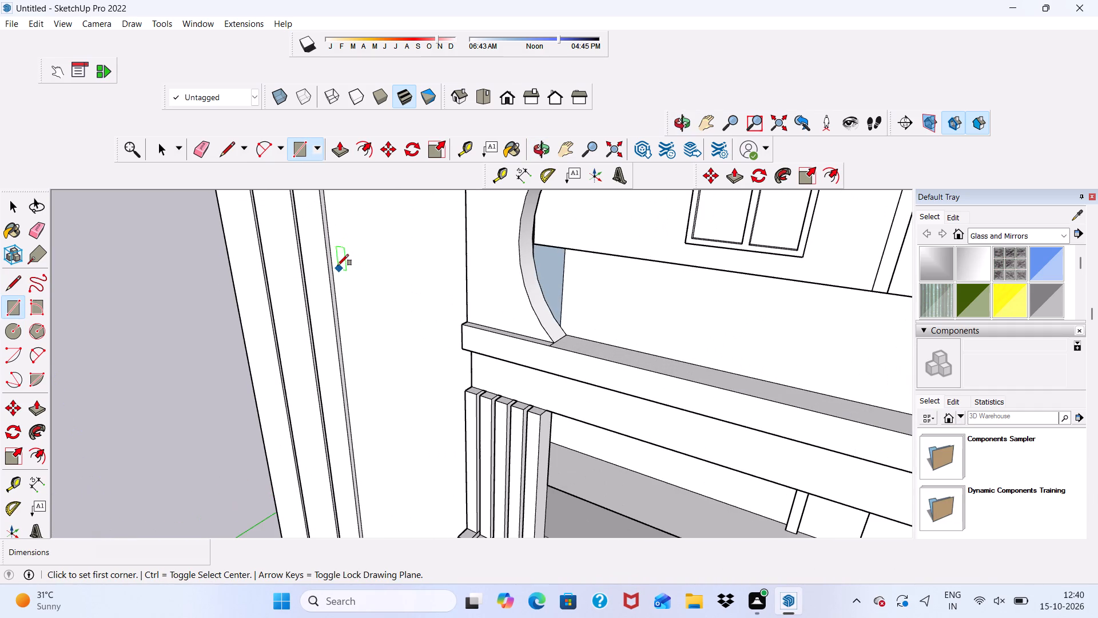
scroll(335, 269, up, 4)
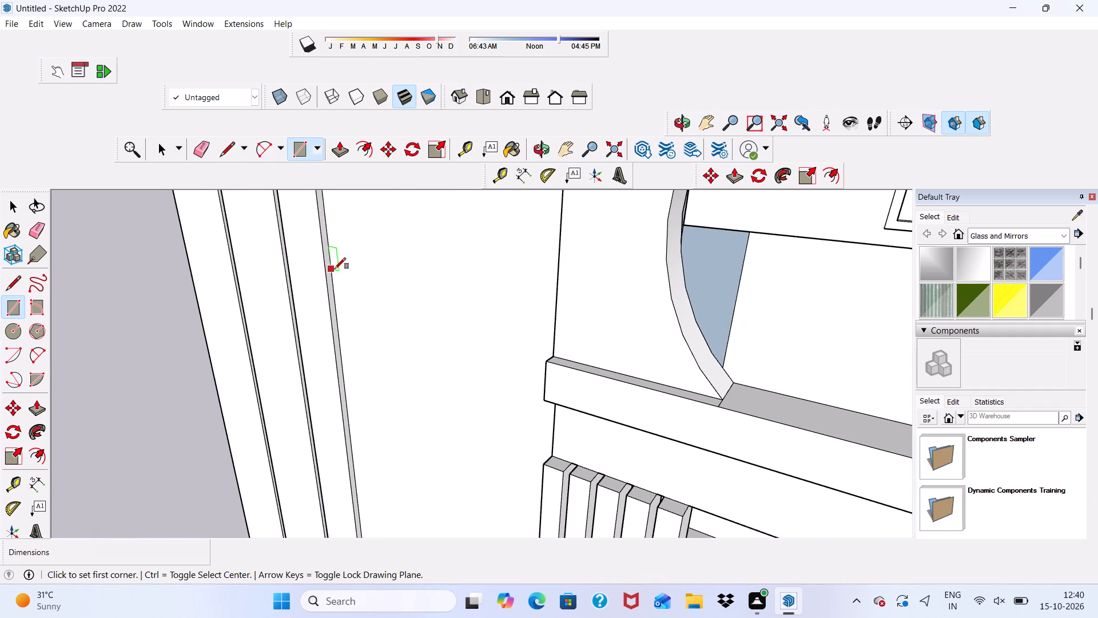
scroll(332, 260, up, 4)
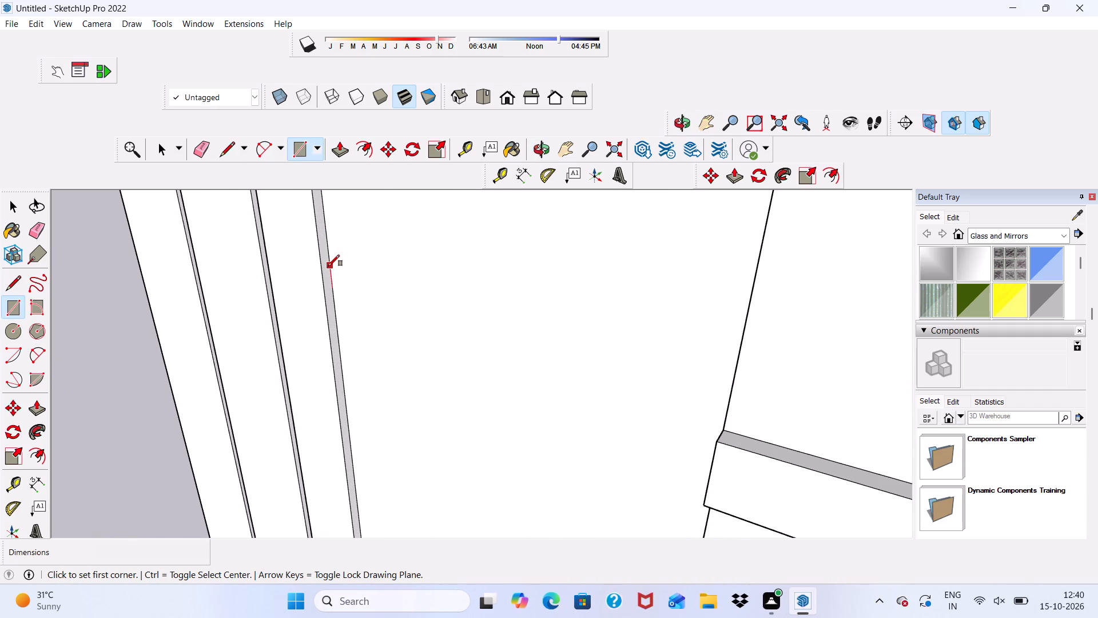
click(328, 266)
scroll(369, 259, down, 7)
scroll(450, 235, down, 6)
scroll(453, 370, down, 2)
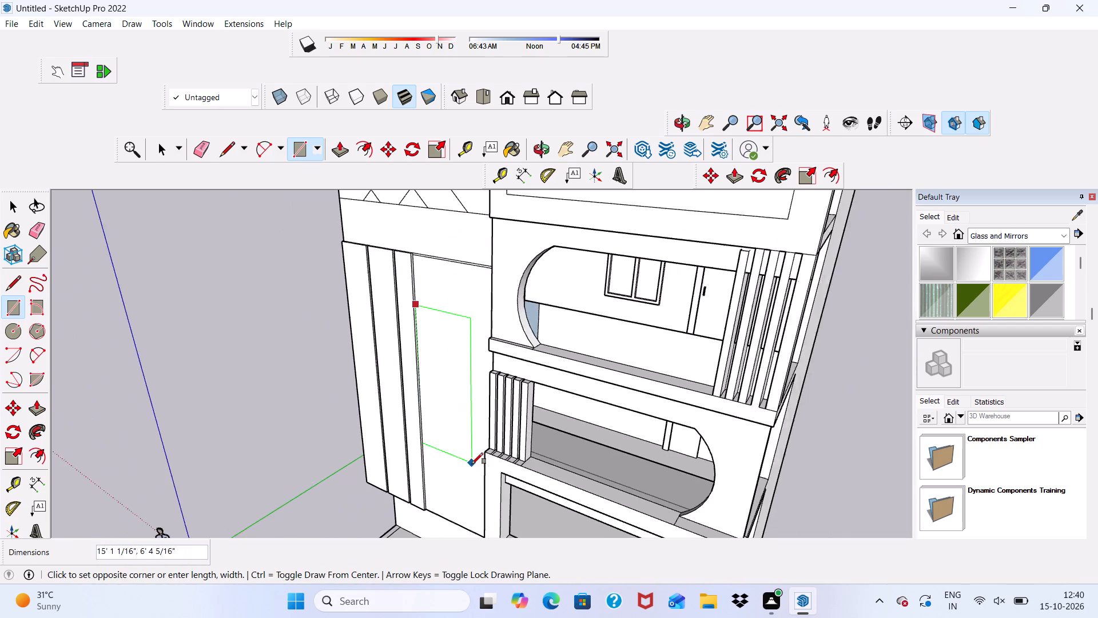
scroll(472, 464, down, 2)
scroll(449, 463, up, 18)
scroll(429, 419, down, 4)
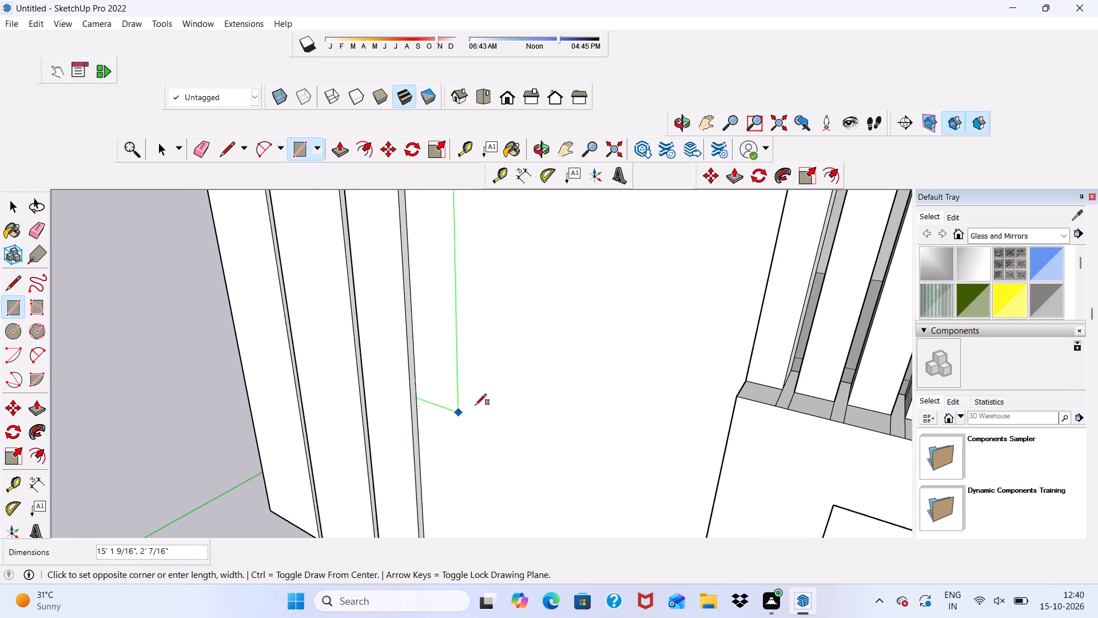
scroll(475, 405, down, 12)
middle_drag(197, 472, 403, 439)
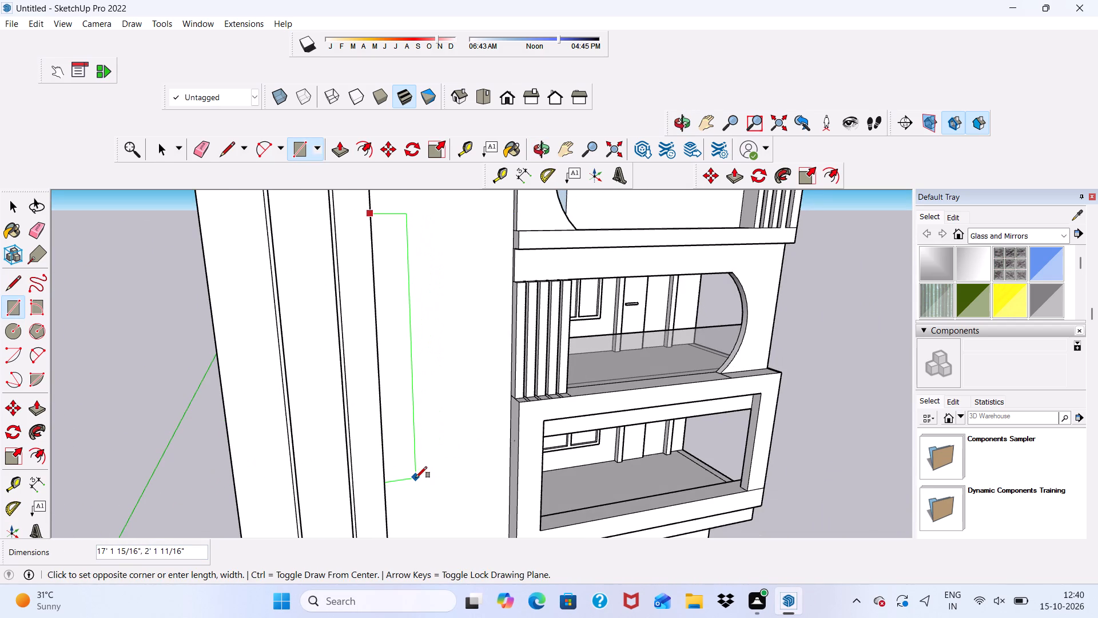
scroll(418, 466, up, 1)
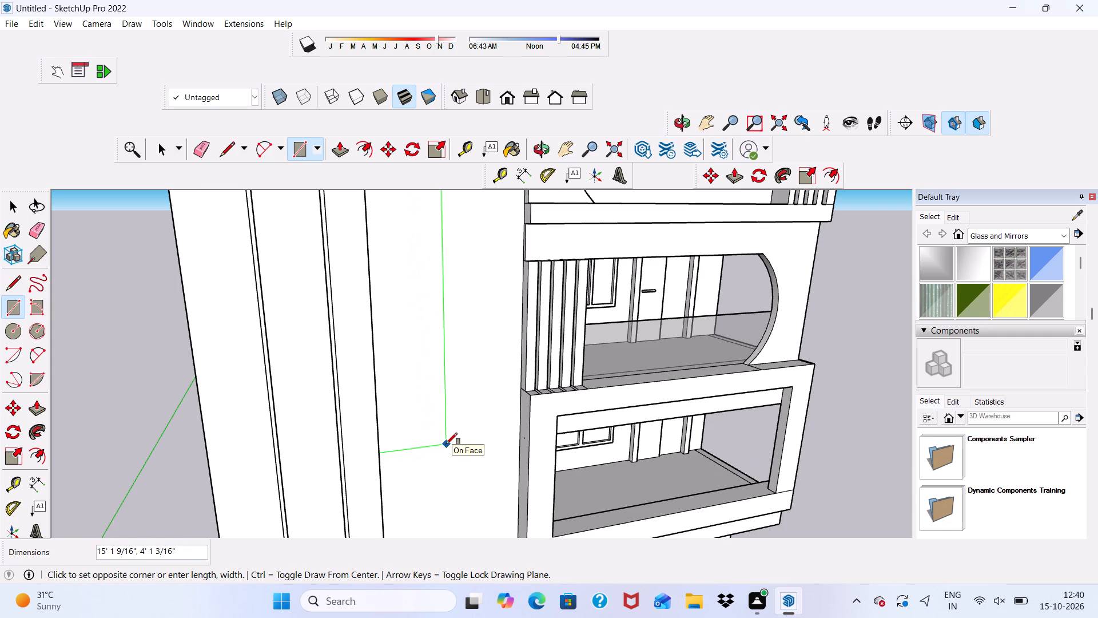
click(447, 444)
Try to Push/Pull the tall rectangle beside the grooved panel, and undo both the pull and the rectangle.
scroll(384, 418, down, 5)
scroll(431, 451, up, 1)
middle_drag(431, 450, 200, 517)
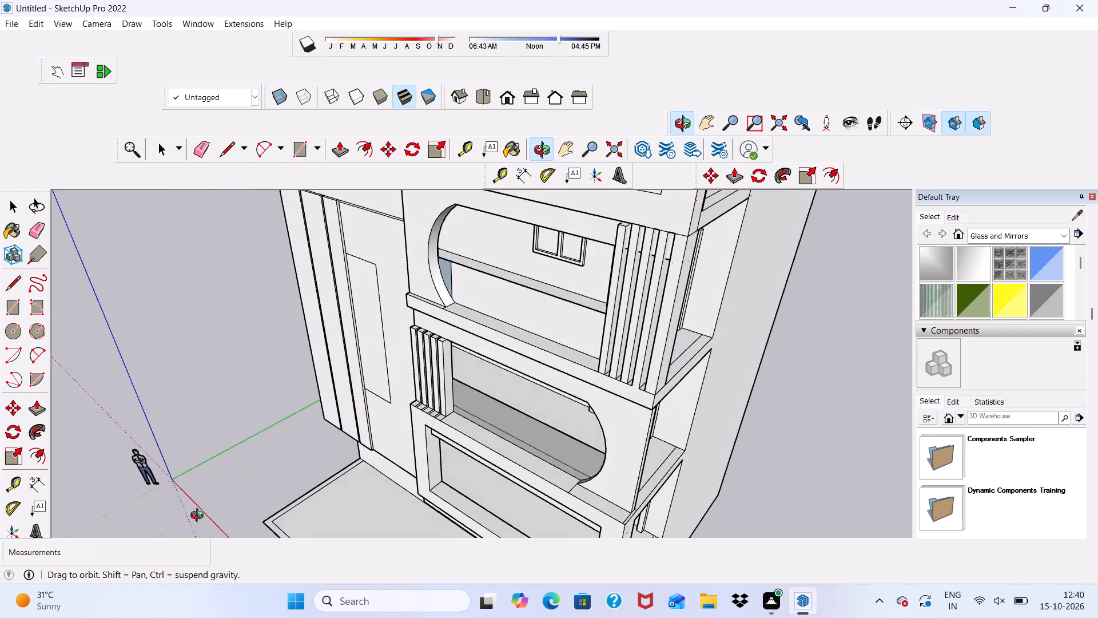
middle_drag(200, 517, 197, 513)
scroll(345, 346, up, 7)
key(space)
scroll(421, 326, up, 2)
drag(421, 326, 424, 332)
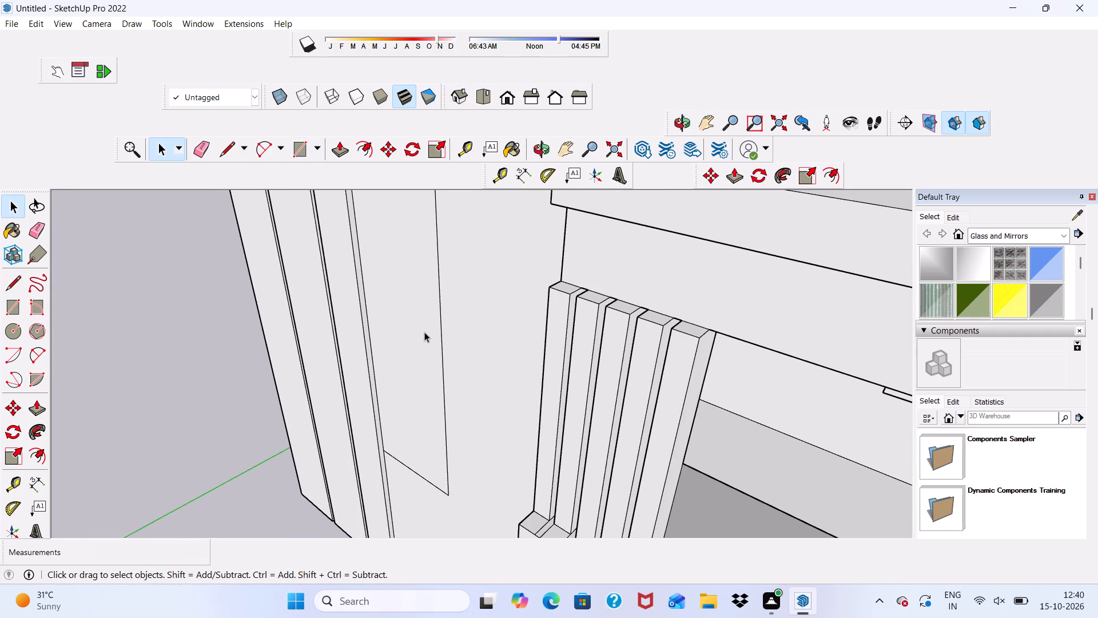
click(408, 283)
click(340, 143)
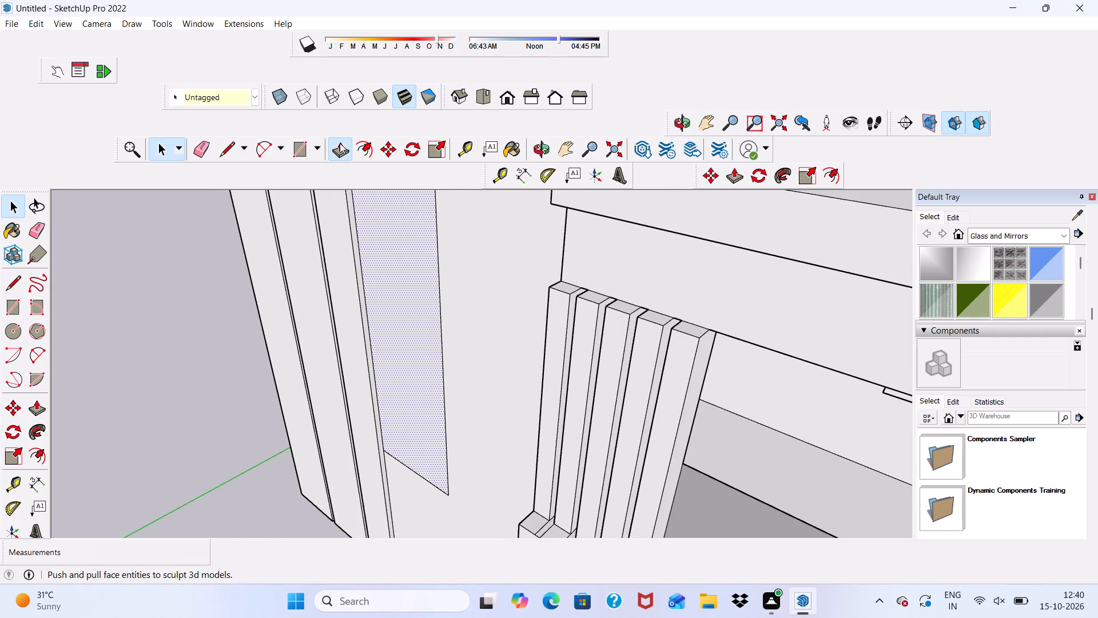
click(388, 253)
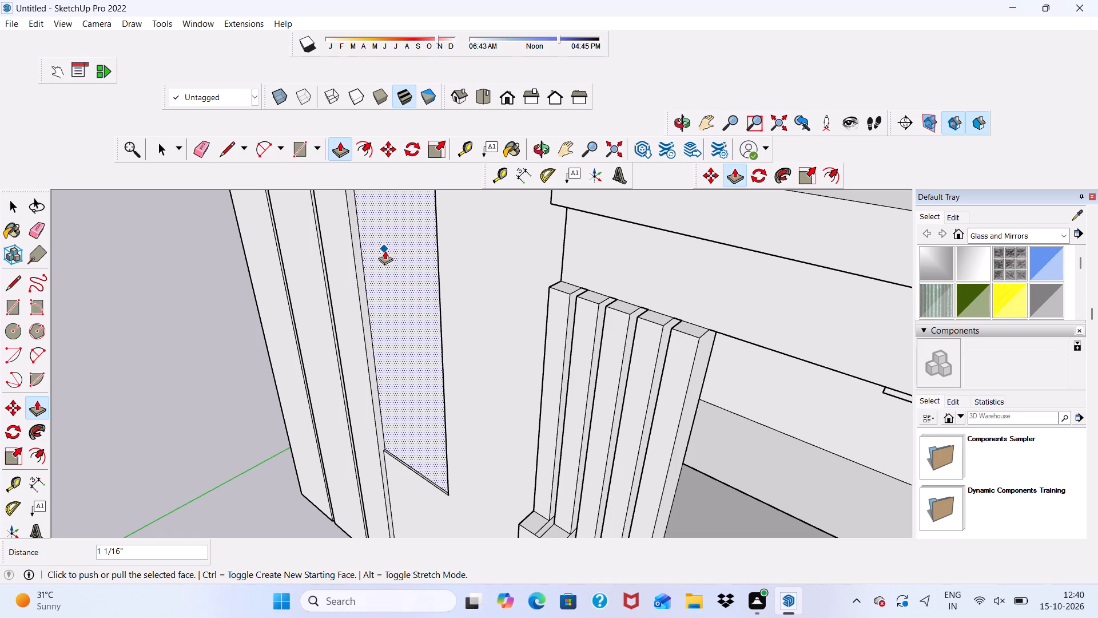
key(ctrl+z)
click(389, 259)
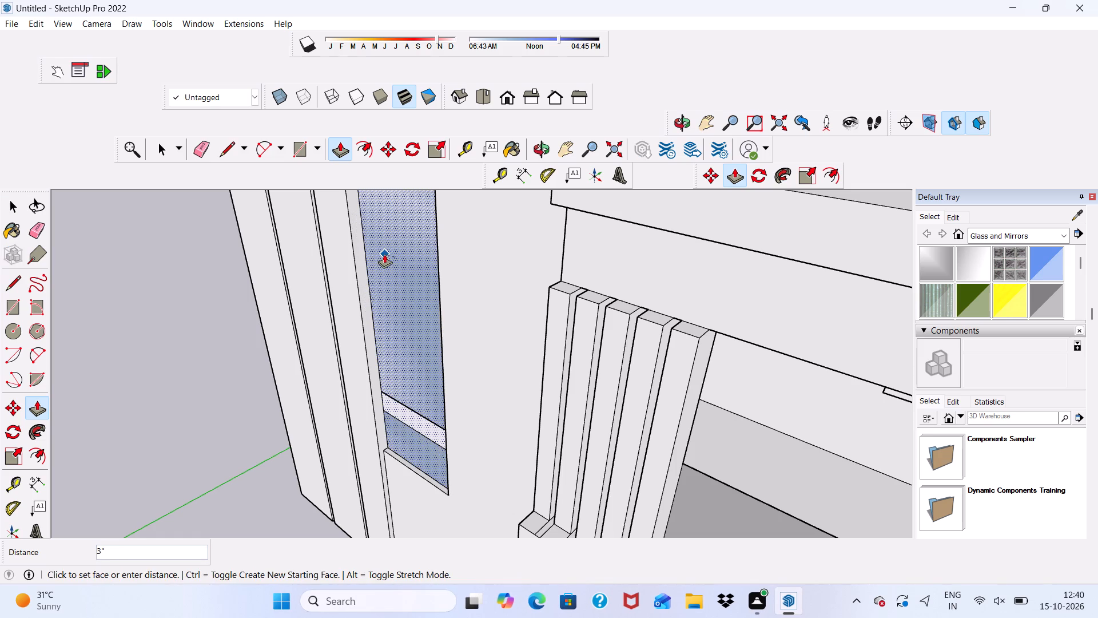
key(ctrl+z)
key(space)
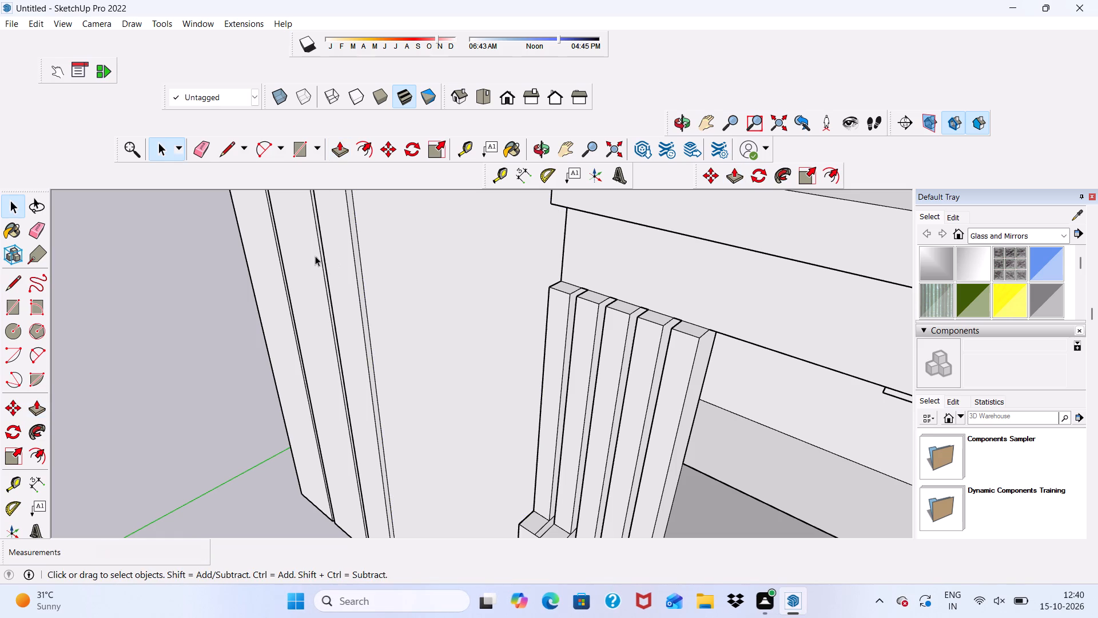
Draw a rectangle about 13' tall by 3' 3" wide on the tower wall against the grooved panel's inner edge.
drag(300, 150, 313, 156)
scroll(384, 289, down, 8)
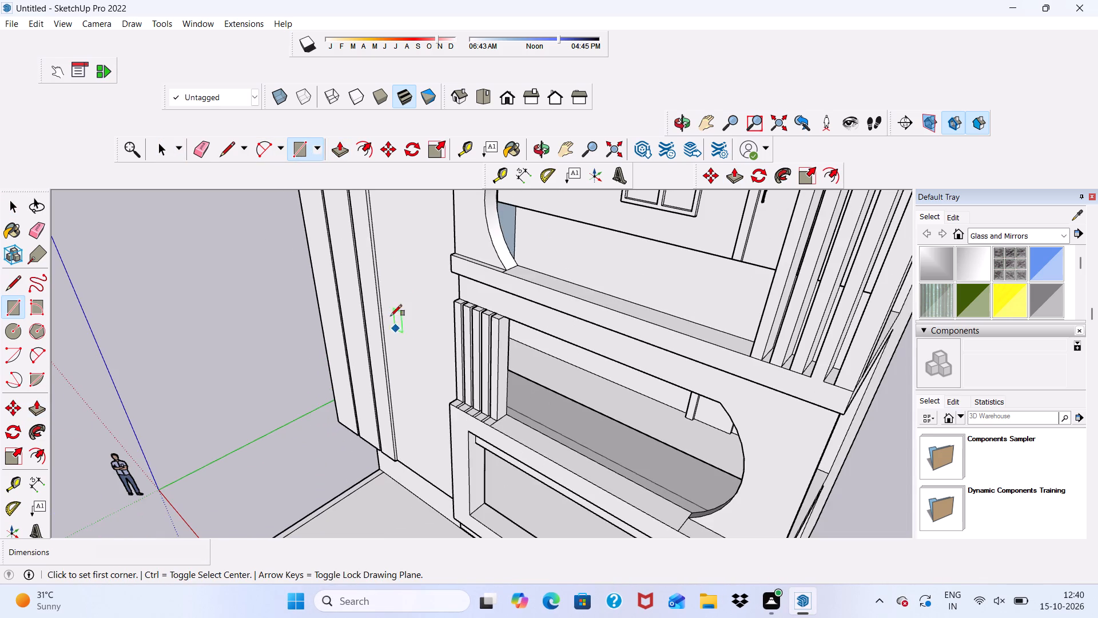
scroll(371, 230, up, 6)
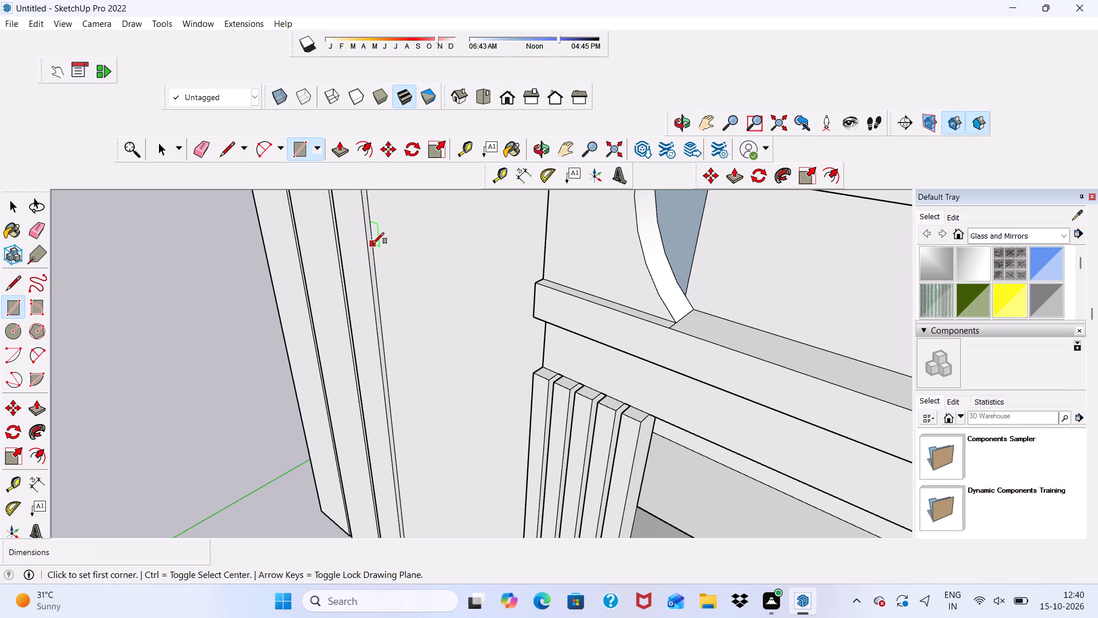
click(373, 244)
scroll(412, 262, down, 10)
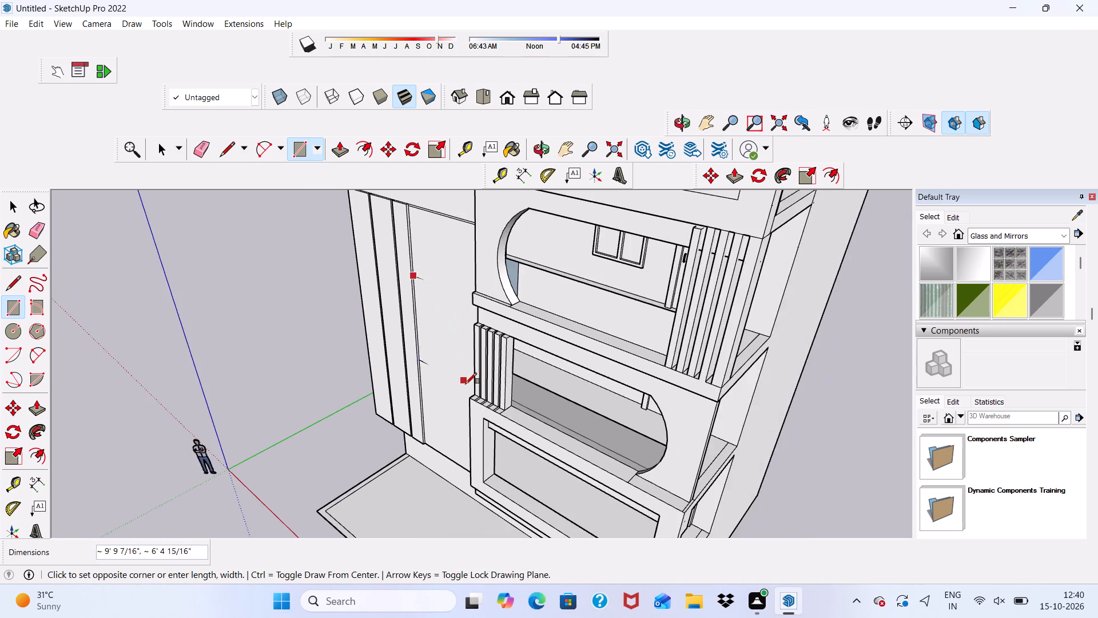
scroll(439, 388, up, 9)
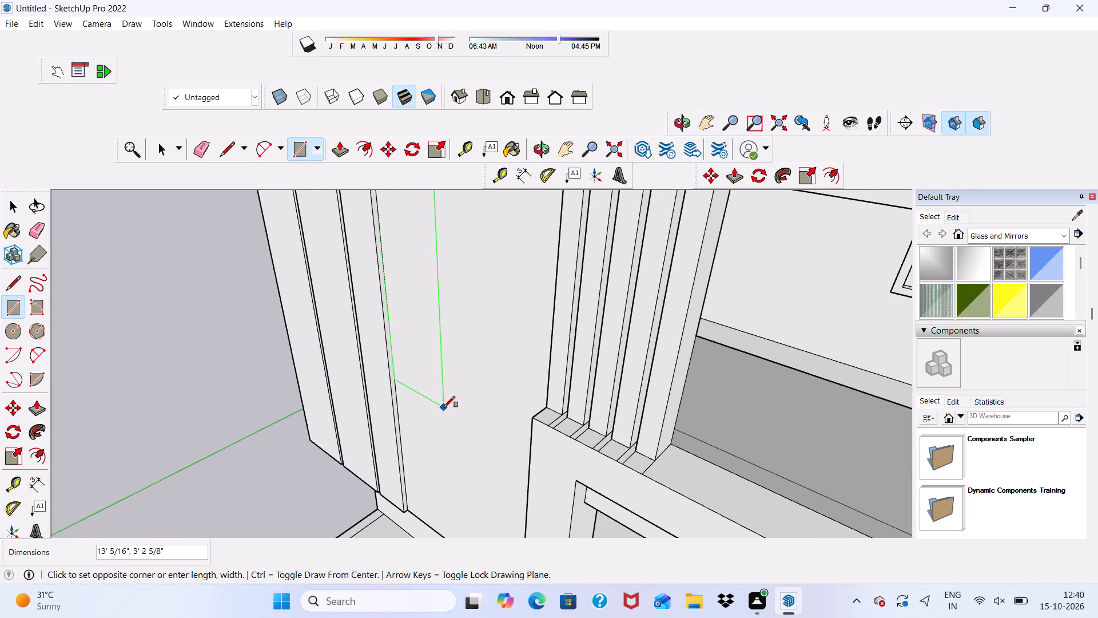
click(445, 409)
Push/Pull the rectangle beside the grooved panel outward by 3" as a raised block.
key(space)
click(407, 295)
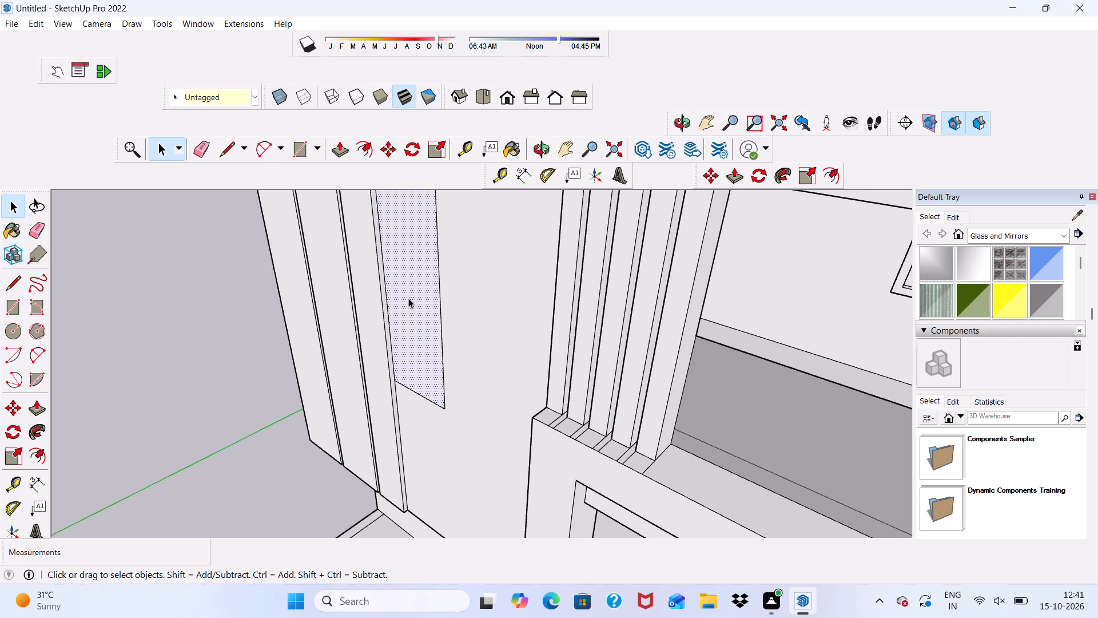
click(337, 149)
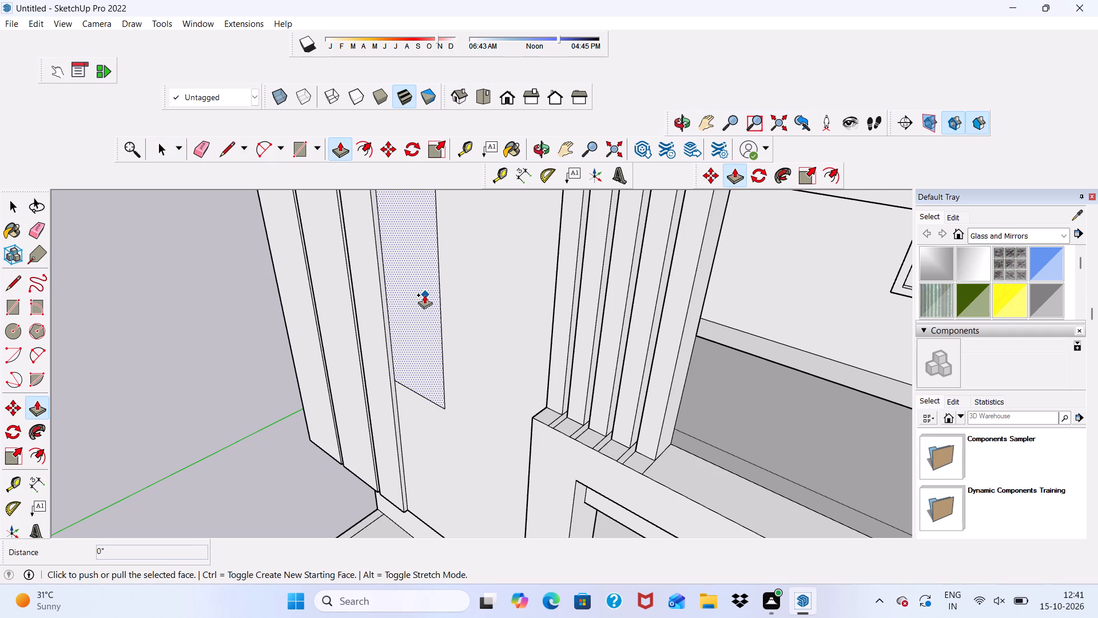
click(424, 294)
scroll(402, 294, up, 4)
scroll(344, 307, down, 3)
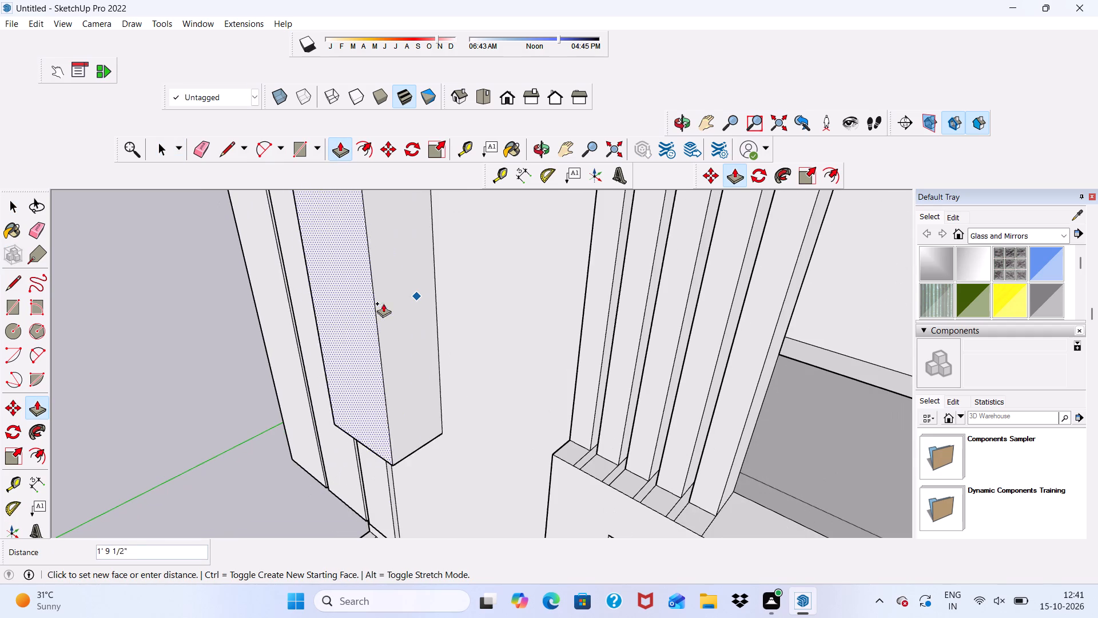
scroll(396, 307, up, 3)
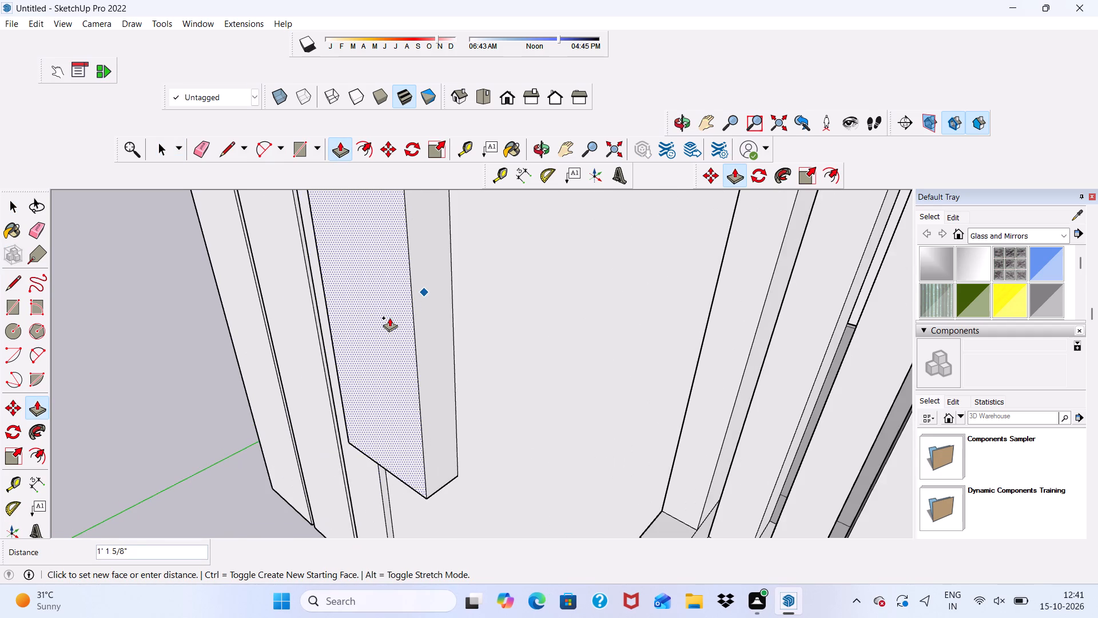
scroll(389, 318, up, 1)
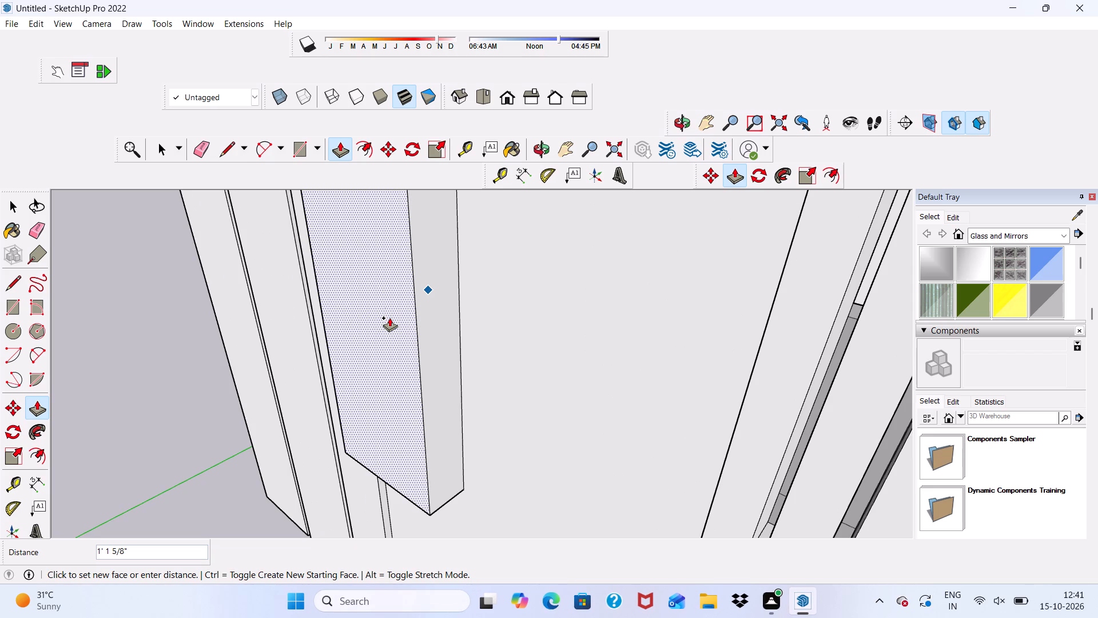
key(3)
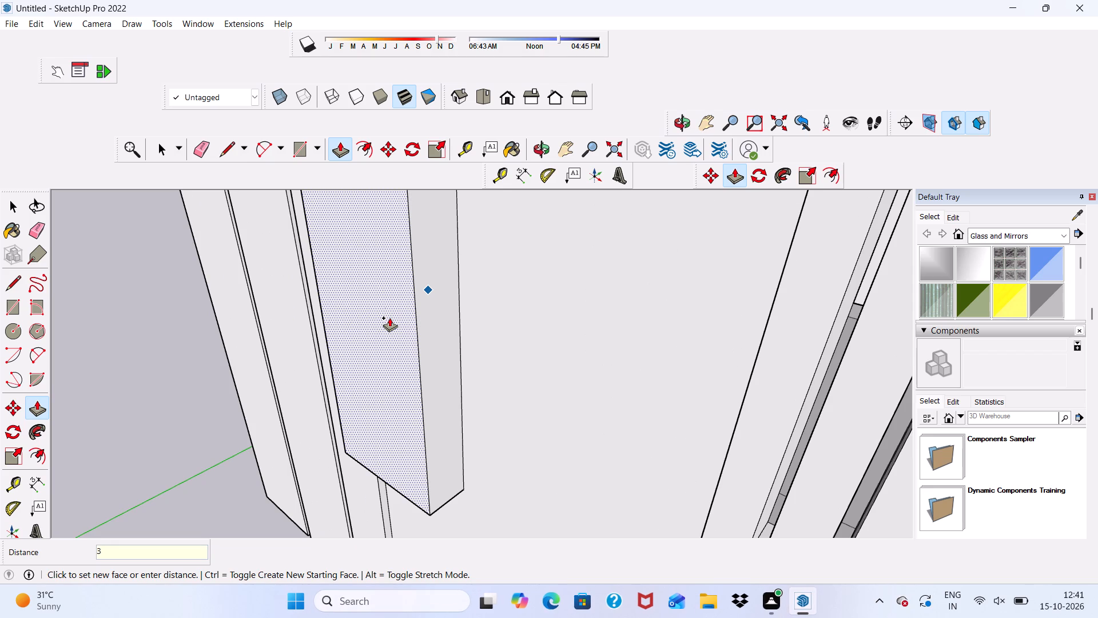
key(shift+quotedbl)
key(Return)
key(space)
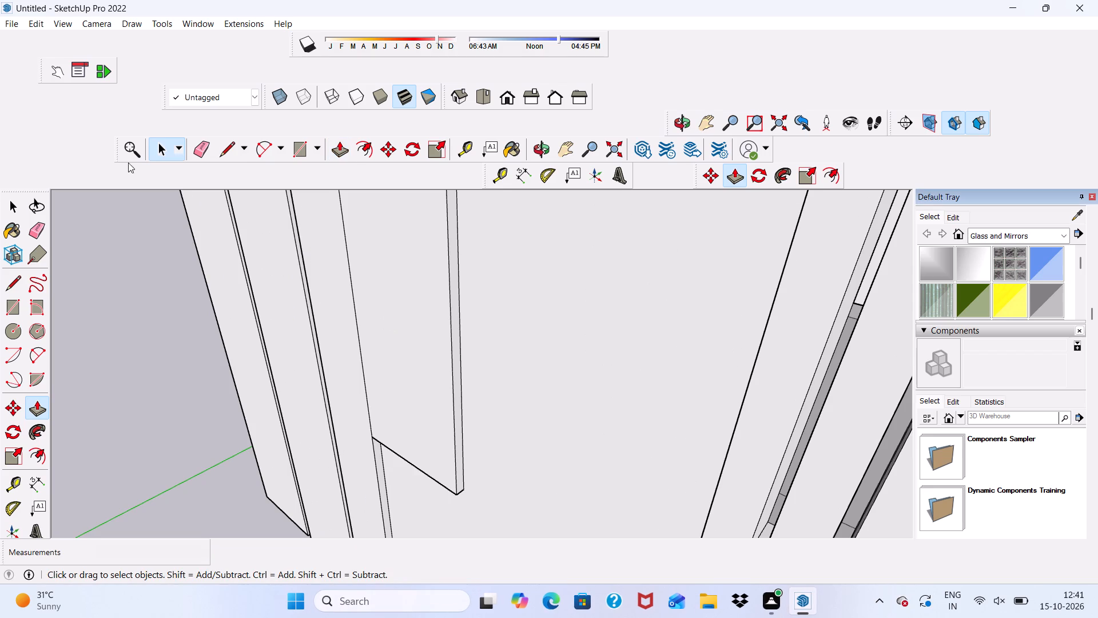
Examine the raised block beside the grooved panel against the rest of the front elevation from several angles.
scroll(322, 229, down, 2)
scroll(552, 480, down, 5)
middle_drag(425, 504, 562, 505)
scroll(687, 522, up, 1)
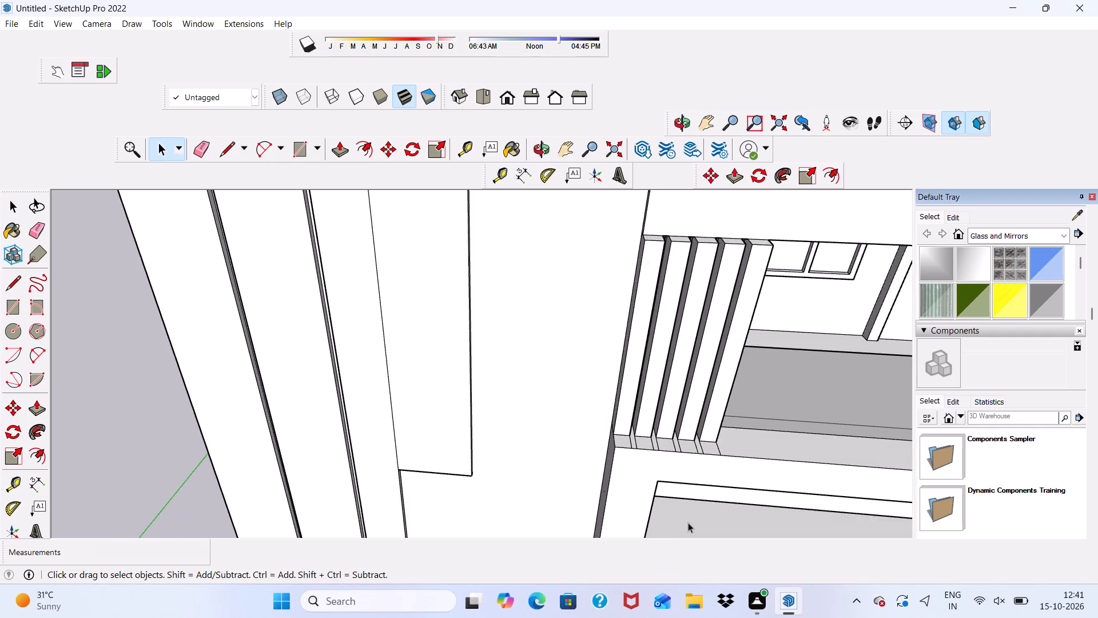
scroll(616, 520, down, 6)
scroll(397, 453, down, 2)
middle_drag(478, 362, 518, 255)
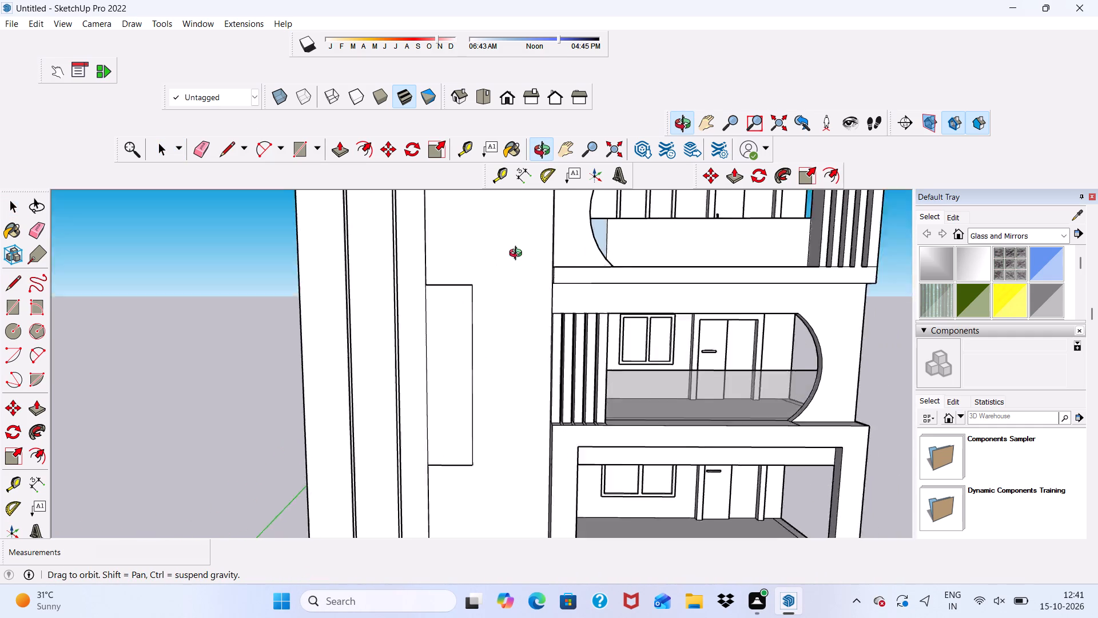
middle_drag(518, 255, 607, 271)
scroll(424, 292, down, 4)
middle_drag(483, 370, 403, 345)
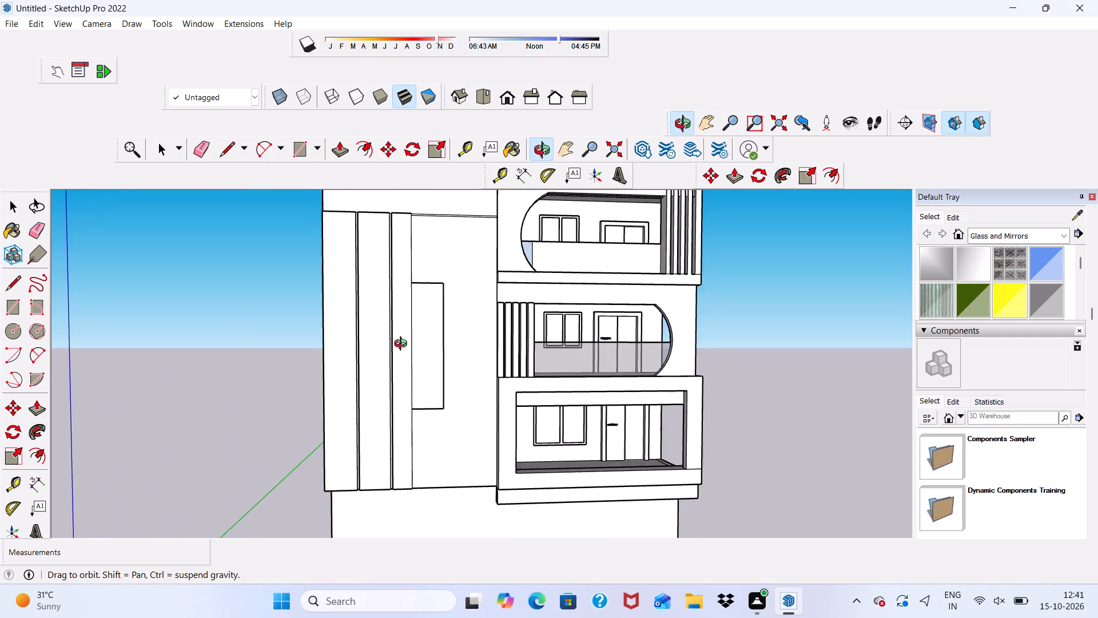
middle_drag(403, 345, 395, 348)
Draw a thin horizontal rectangle about 1 7/8" by 8' 11" across the tower wall above the raised block, from grooved panel to balcony wall.
scroll(447, 165, up, 6)
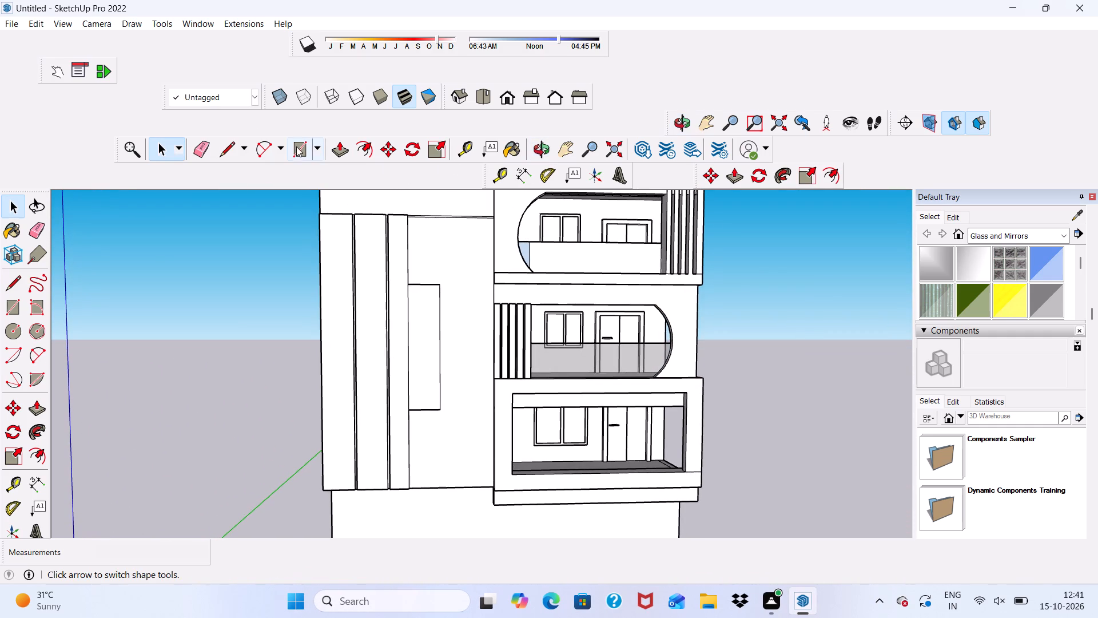
scroll(291, 142, up, 2)
drag(297, 148, 304, 148)
scroll(438, 204, up, 10)
scroll(421, 275, down, 1)
middle_drag(421, 279, 324, 308)
scroll(324, 308, up, 9)
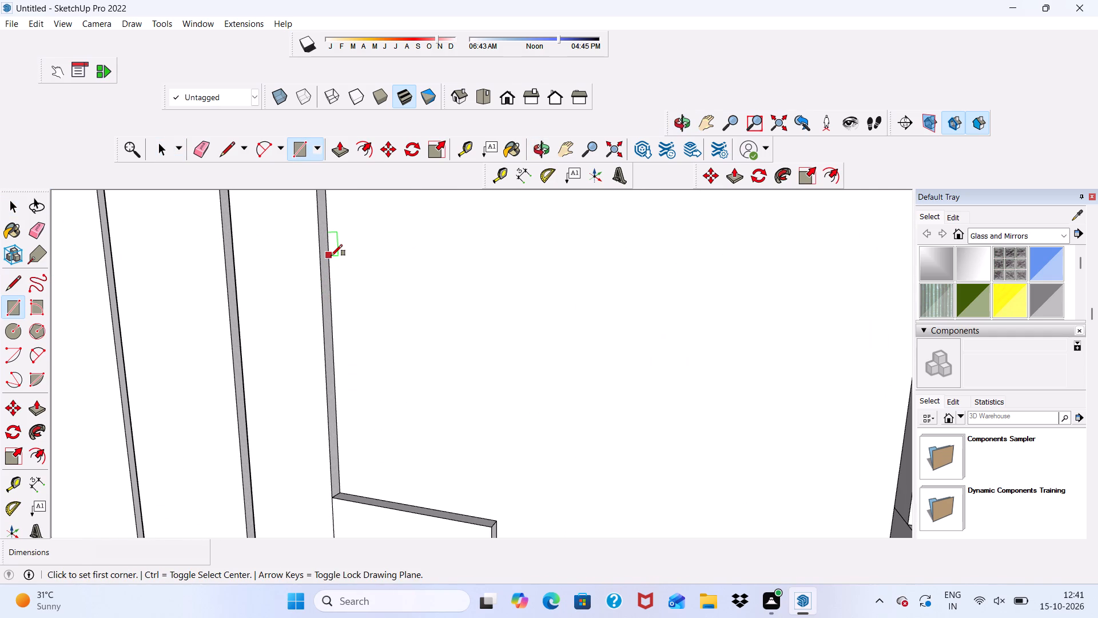
click(331, 256)
scroll(360, 303, down, 13)
middle_drag(538, 303, 587, 307)
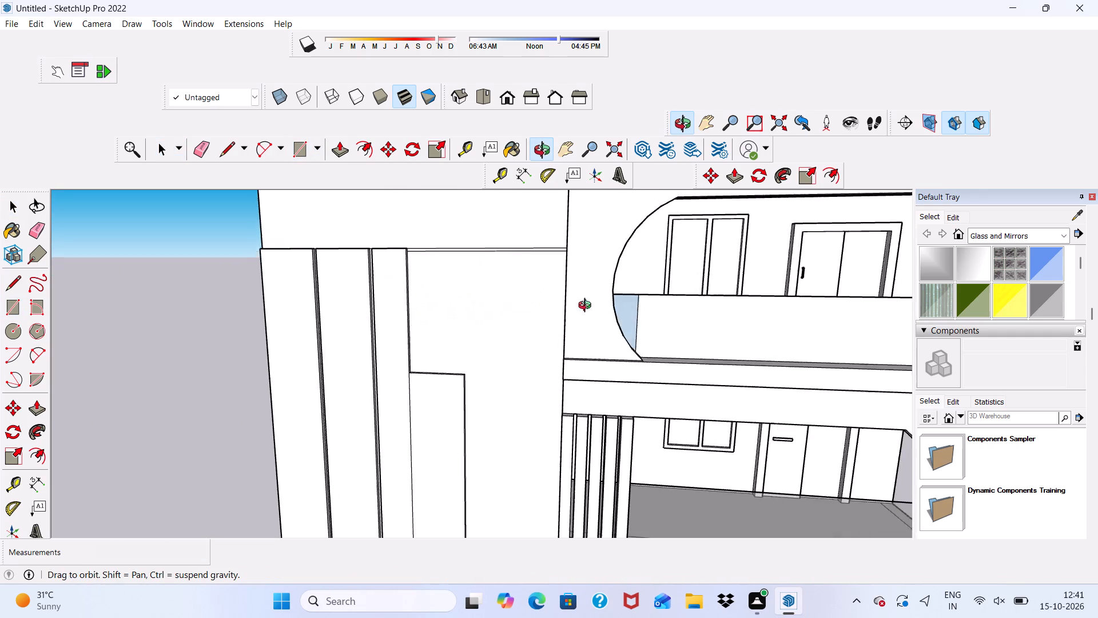
middle_drag(587, 307, 668, 310)
scroll(518, 260, up, 6)
scroll(618, 336, up, 8)
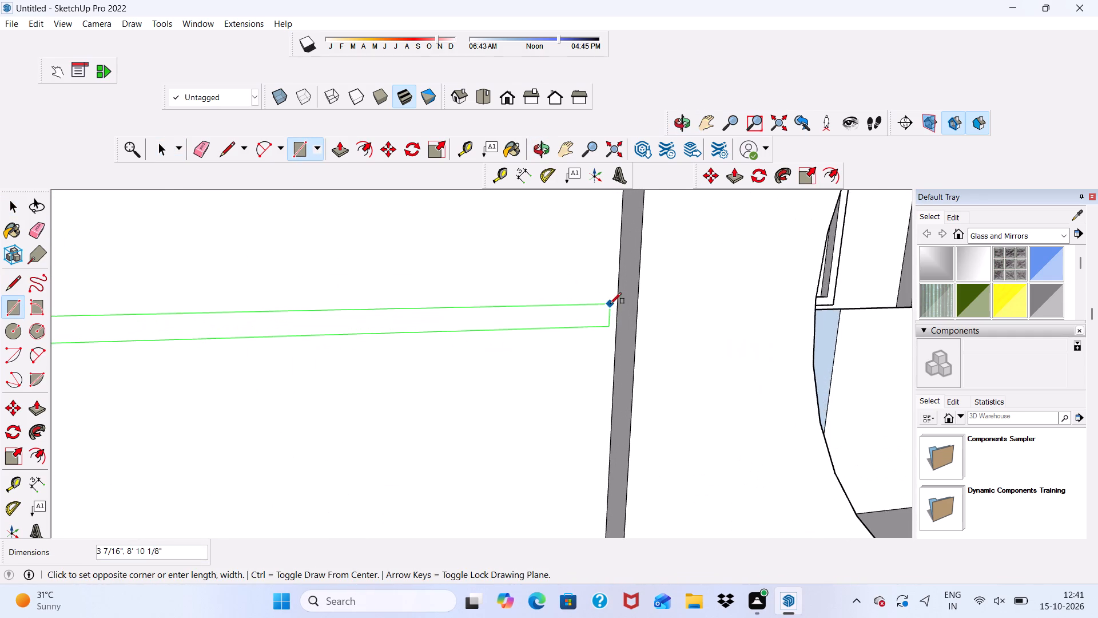
scroll(610, 304, up, 1)
click(615, 314)
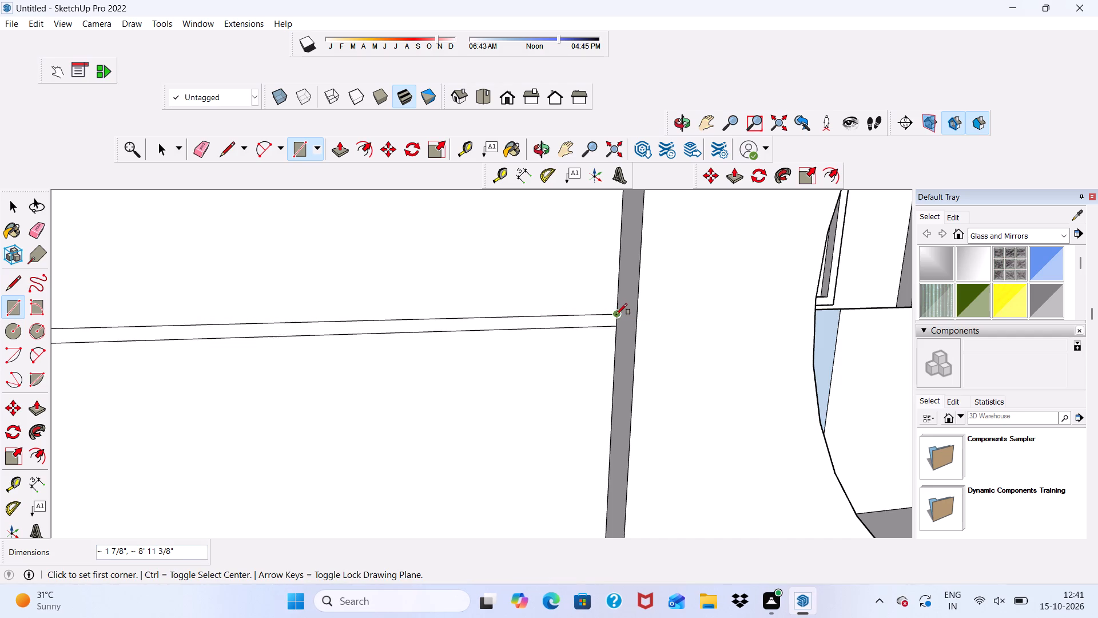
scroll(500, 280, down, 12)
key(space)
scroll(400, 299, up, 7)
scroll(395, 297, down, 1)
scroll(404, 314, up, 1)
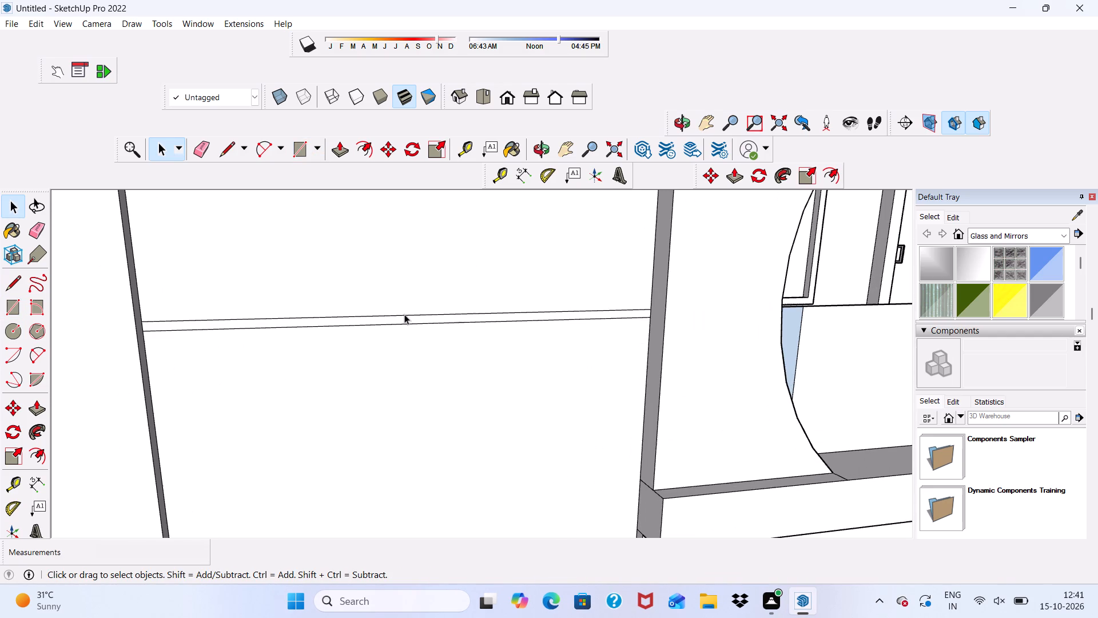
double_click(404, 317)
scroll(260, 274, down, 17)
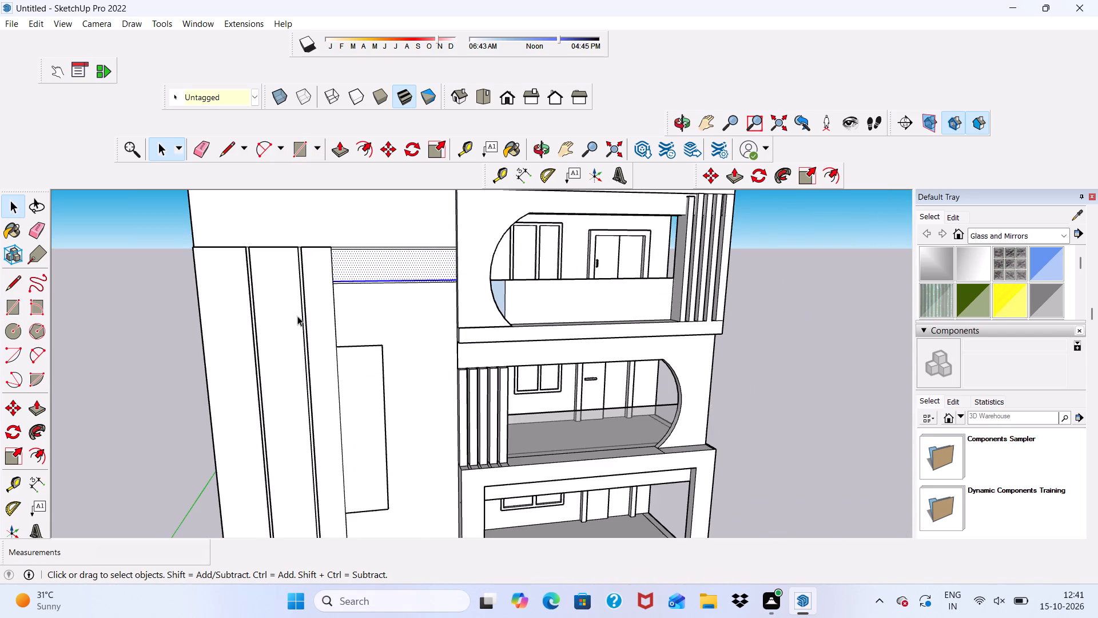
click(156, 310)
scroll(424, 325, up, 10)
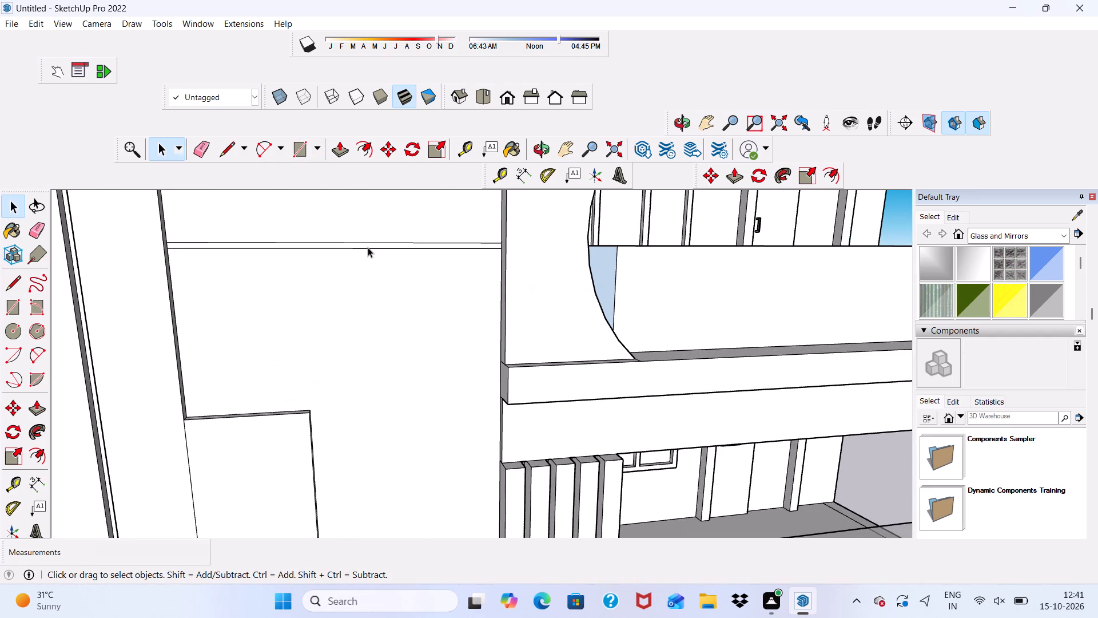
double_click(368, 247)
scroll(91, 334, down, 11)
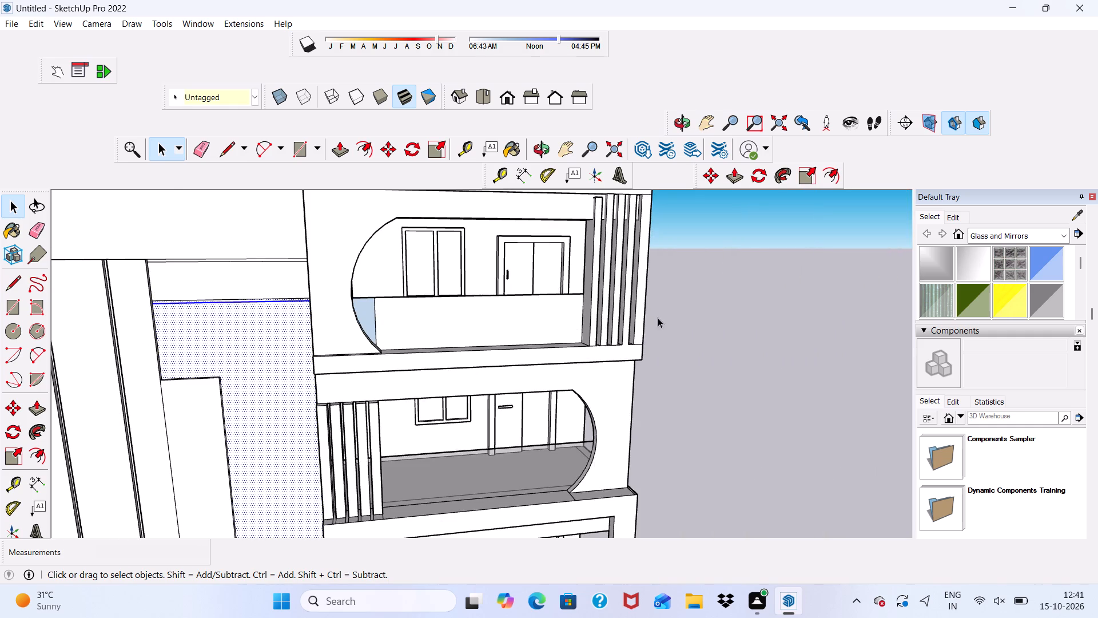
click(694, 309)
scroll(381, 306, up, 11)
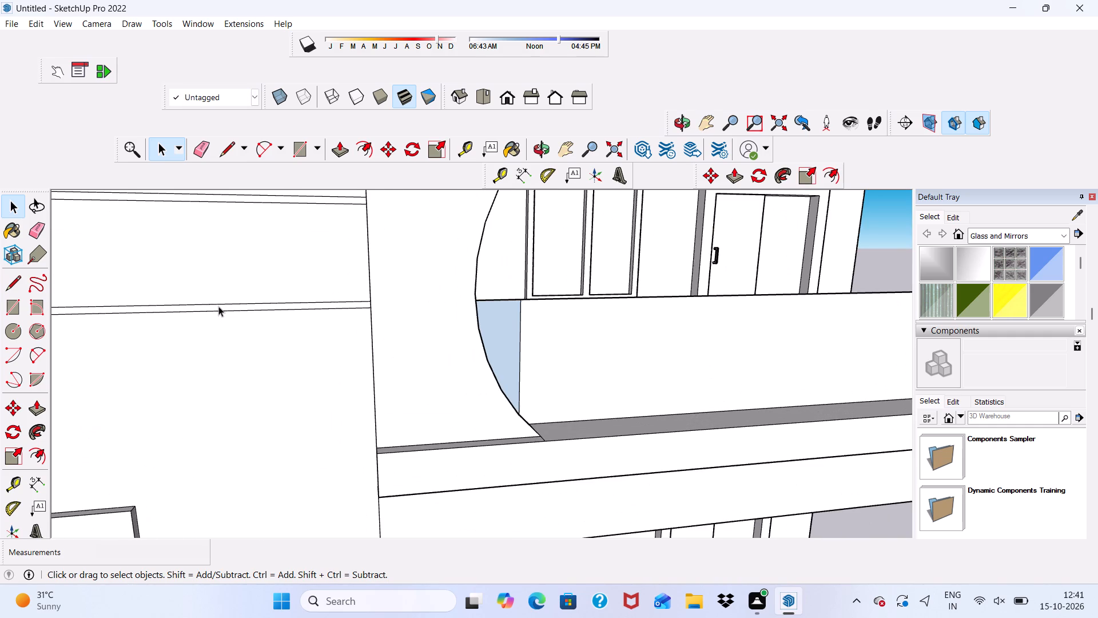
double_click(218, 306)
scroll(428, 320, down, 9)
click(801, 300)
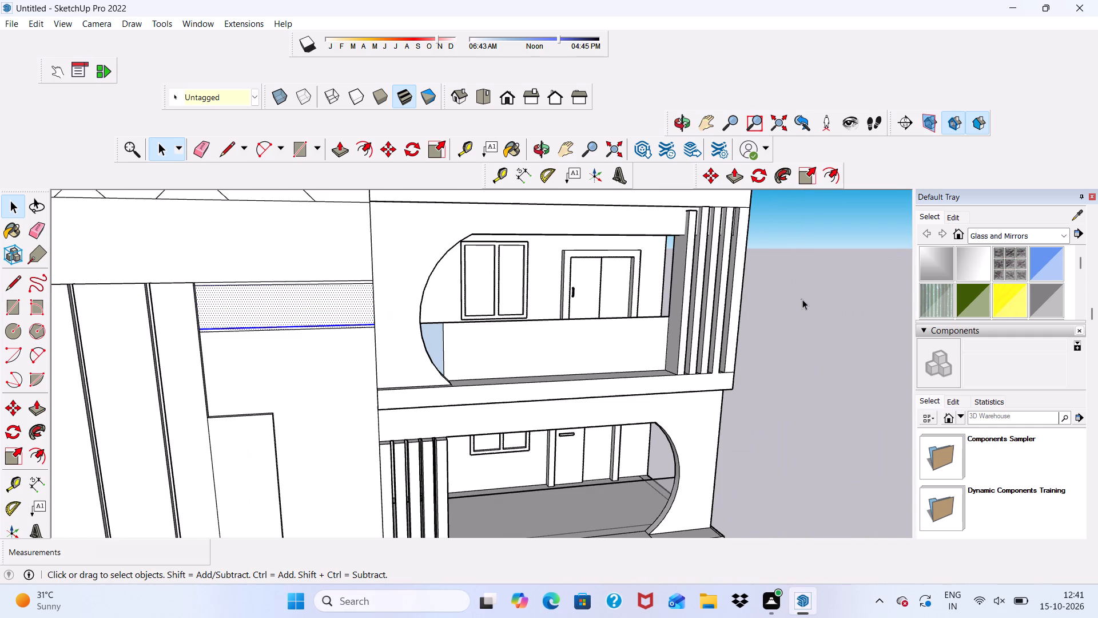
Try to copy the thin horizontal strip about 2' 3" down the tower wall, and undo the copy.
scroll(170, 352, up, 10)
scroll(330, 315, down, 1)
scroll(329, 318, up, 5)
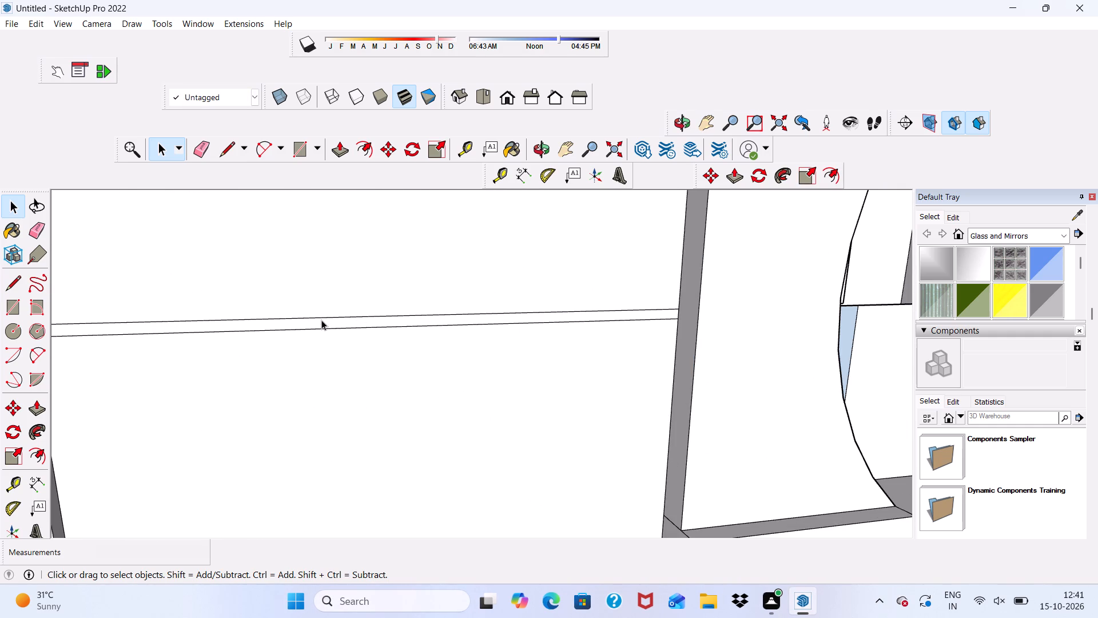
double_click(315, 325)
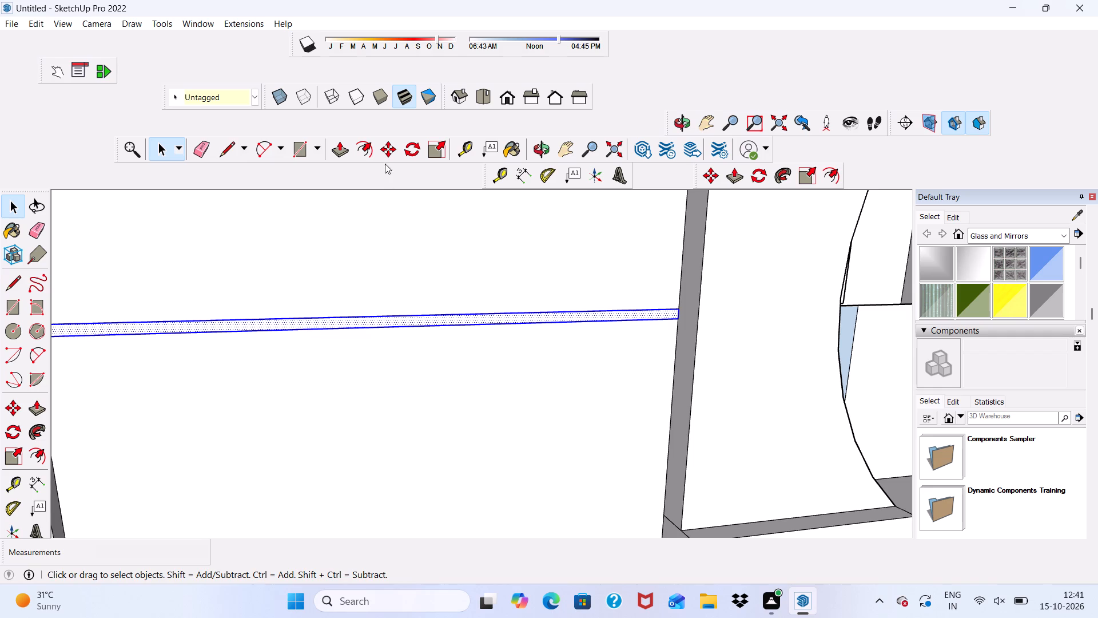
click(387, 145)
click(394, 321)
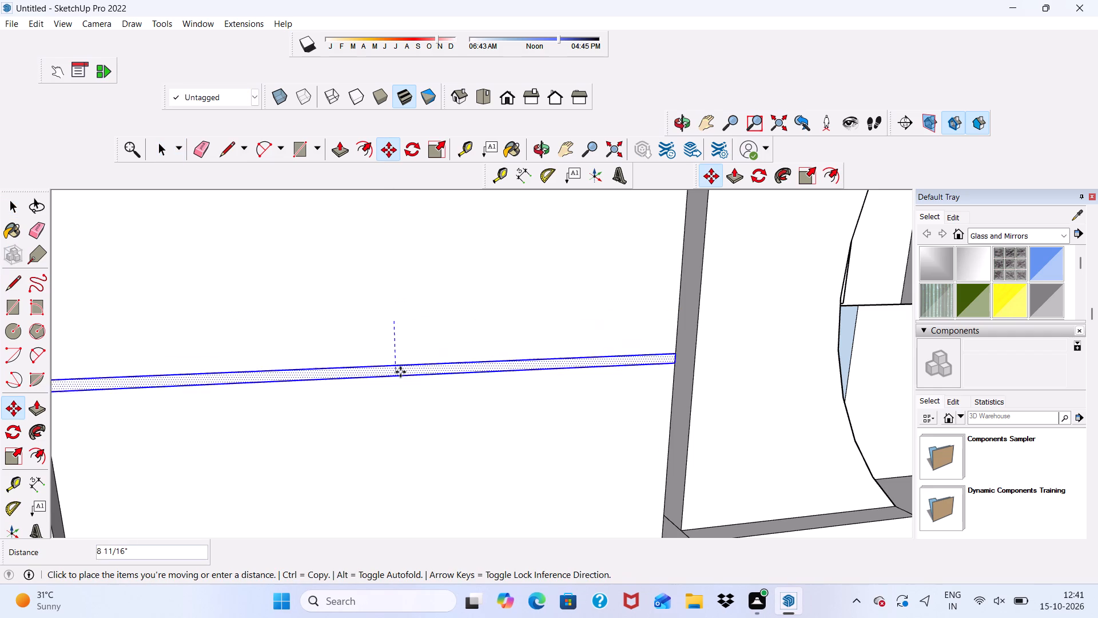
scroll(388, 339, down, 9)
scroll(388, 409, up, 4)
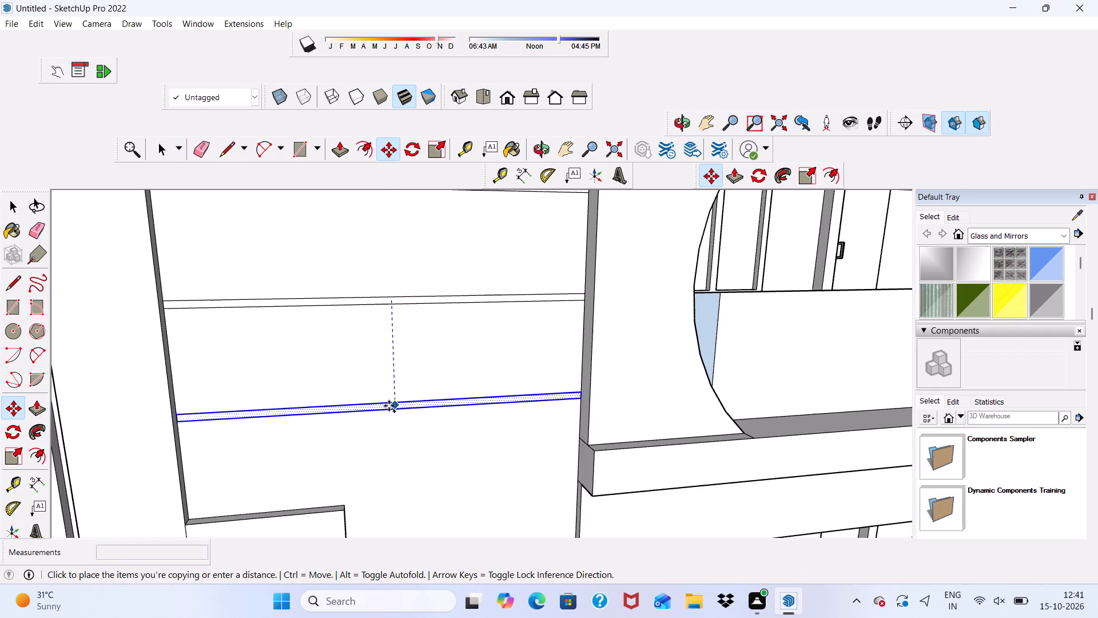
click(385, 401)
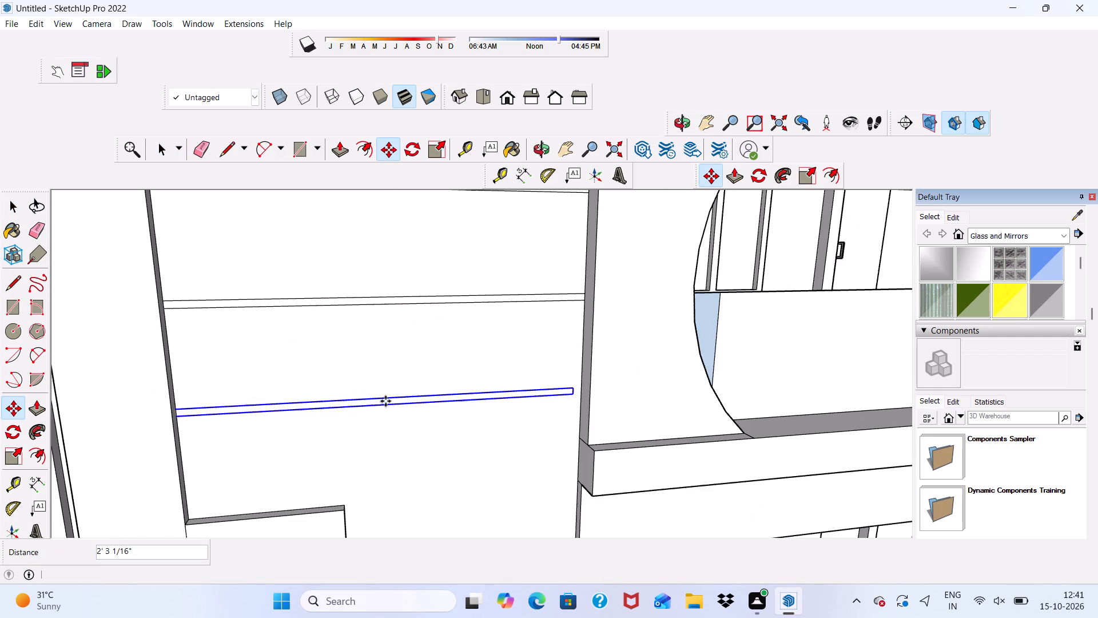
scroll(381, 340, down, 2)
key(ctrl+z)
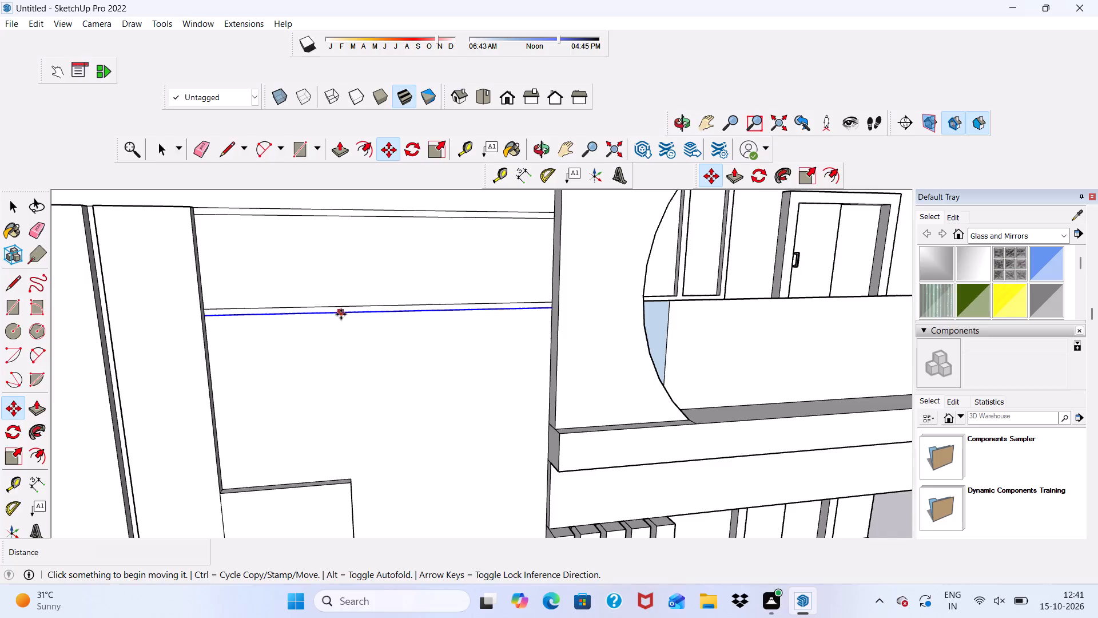
Copy the thin horizontal strip straight down the tower wall by about 2' 5".
scroll(343, 314, up, 5)
key(space)
double_click(357, 305)
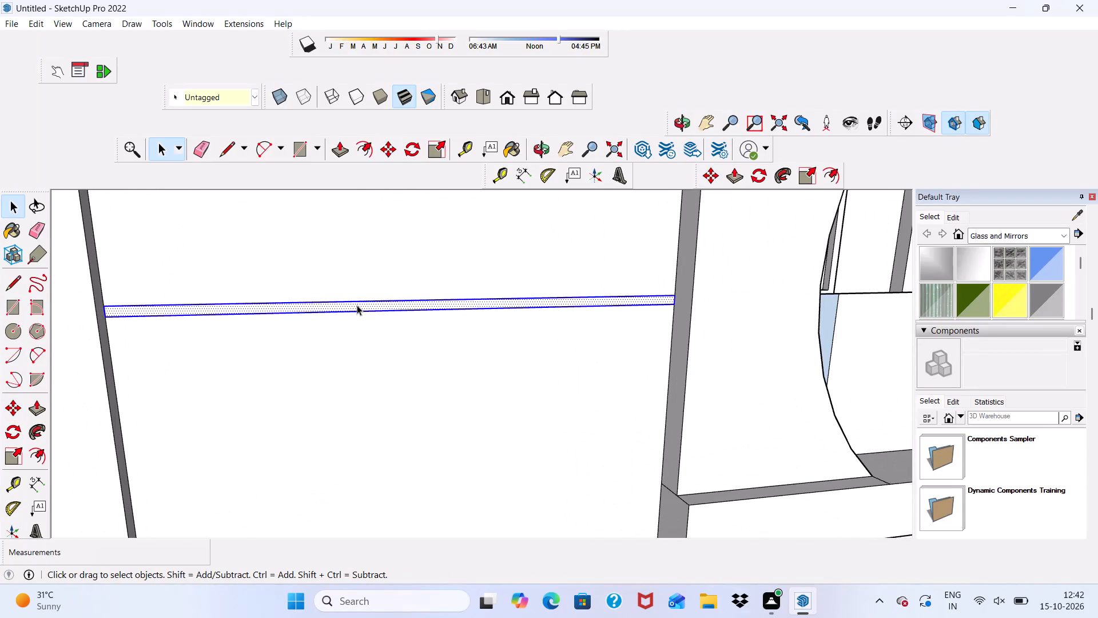
click(388, 144)
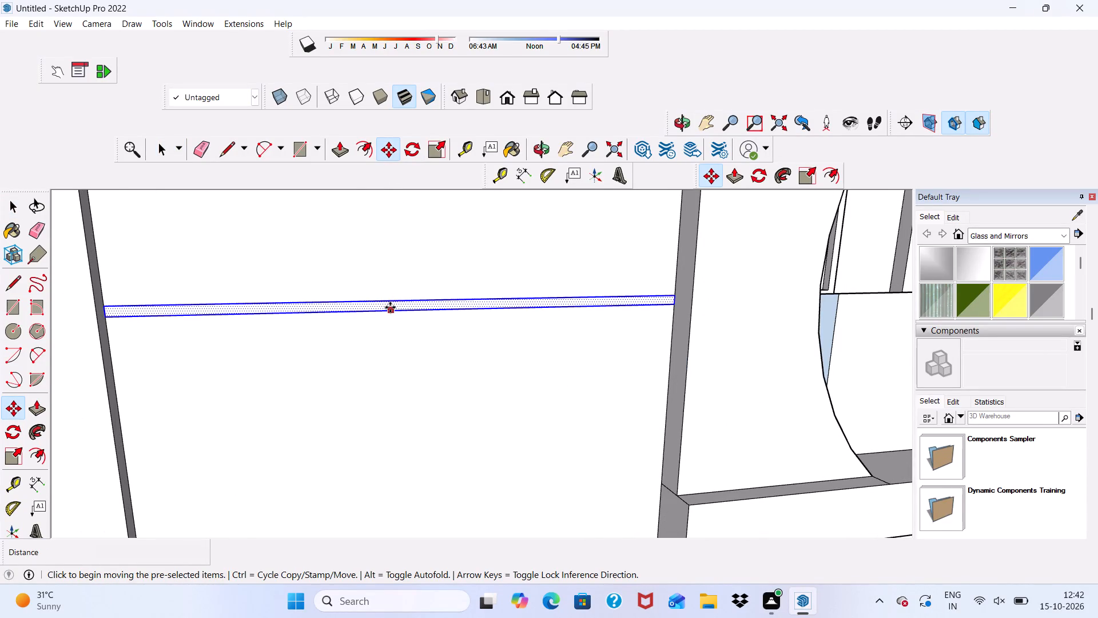
click(390, 307)
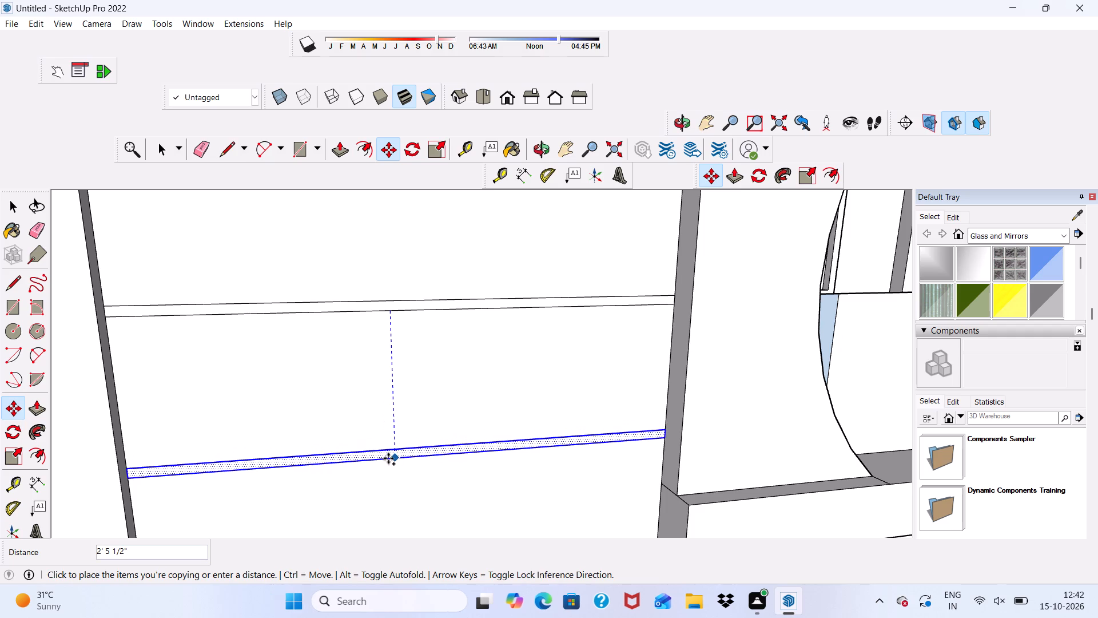
click(388, 458)
Copy the new strip down again by about 2' 1", level with the raised block's top edge, and clear the selection.
scroll(323, 356, down, 8)
middle_drag(388, 422, 294, 358)
scroll(304, 373, up, 3)
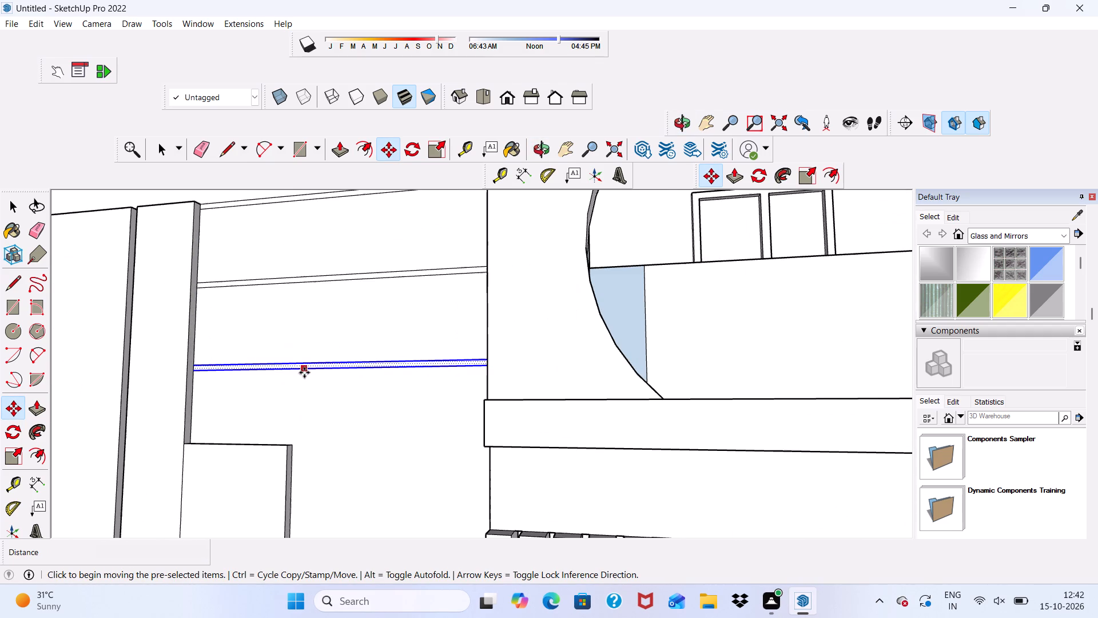
click(308, 368)
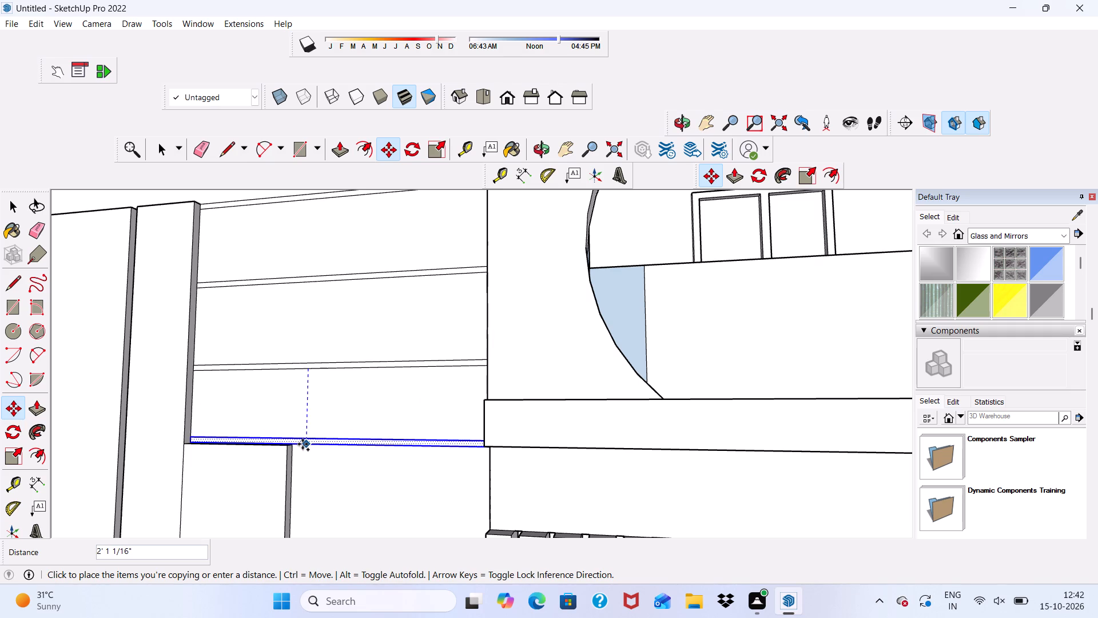
click(303, 444)
scroll(260, 324, down, 6)
middle_drag(281, 346, 391, 382)
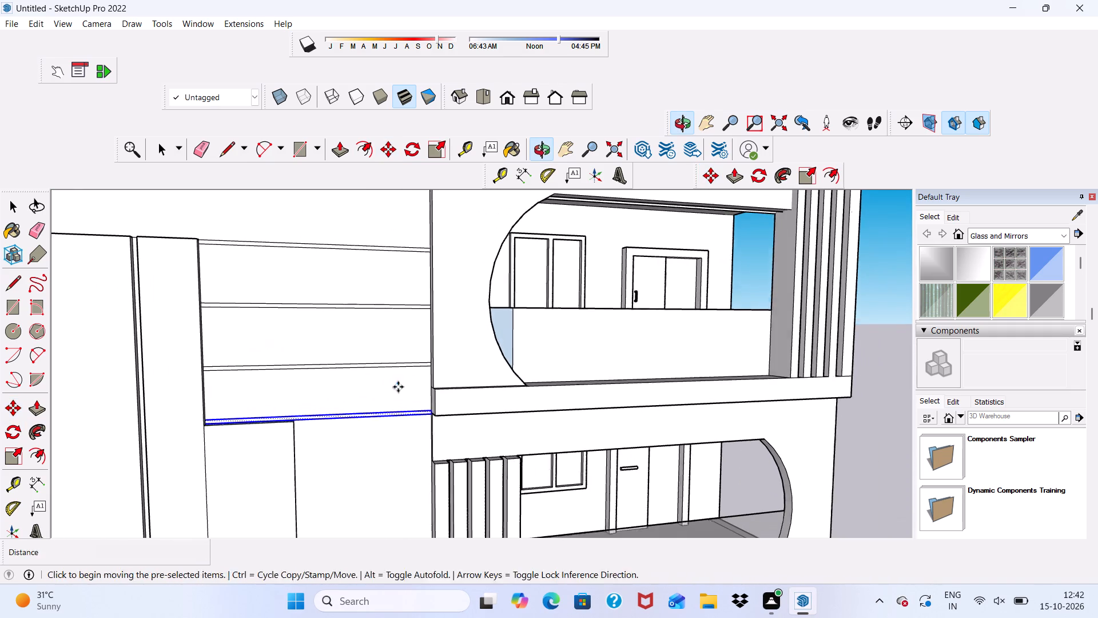
key(space)
key(space)
scroll(125, 339, down, 2)
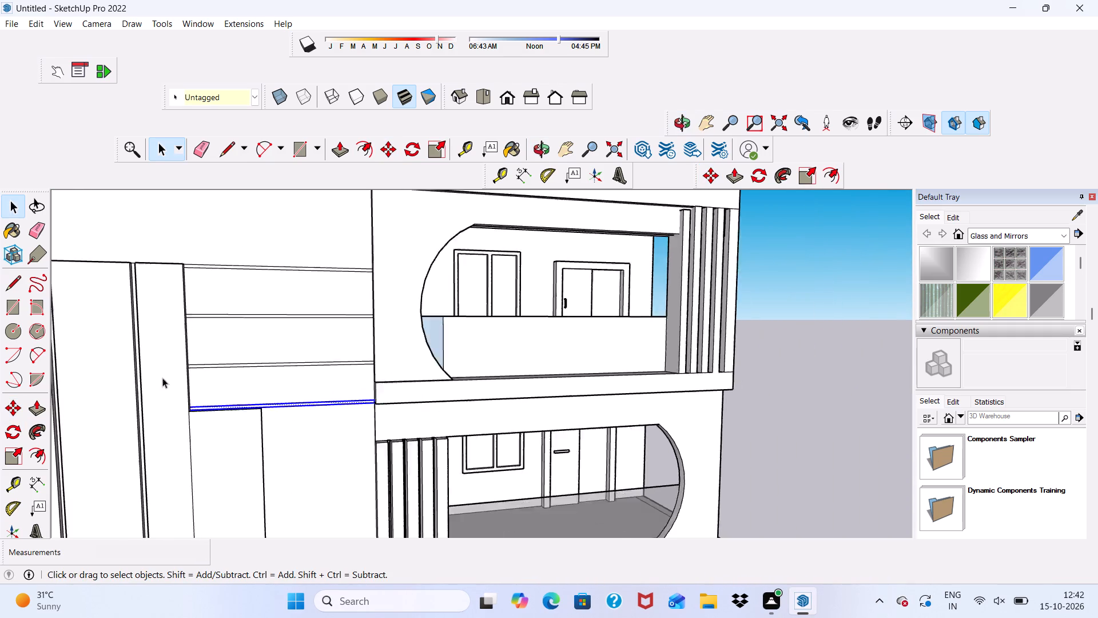
scroll(162, 378, down, 6)
click(650, 315)
Move the lowest strip down about 3 7/16" so it sits just below the raised block's top edge.
scroll(334, 401, up, 5)
scroll(229, 330, down, 4)
middle_drag(237, 381, 156, 326)
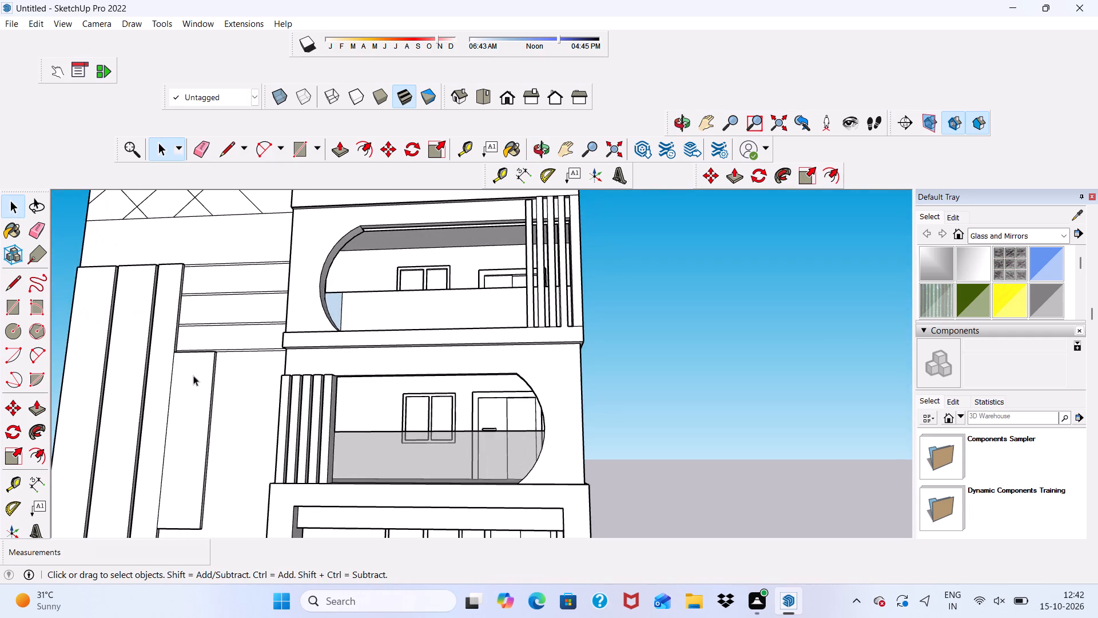
scroll(255, 331, up, 11)
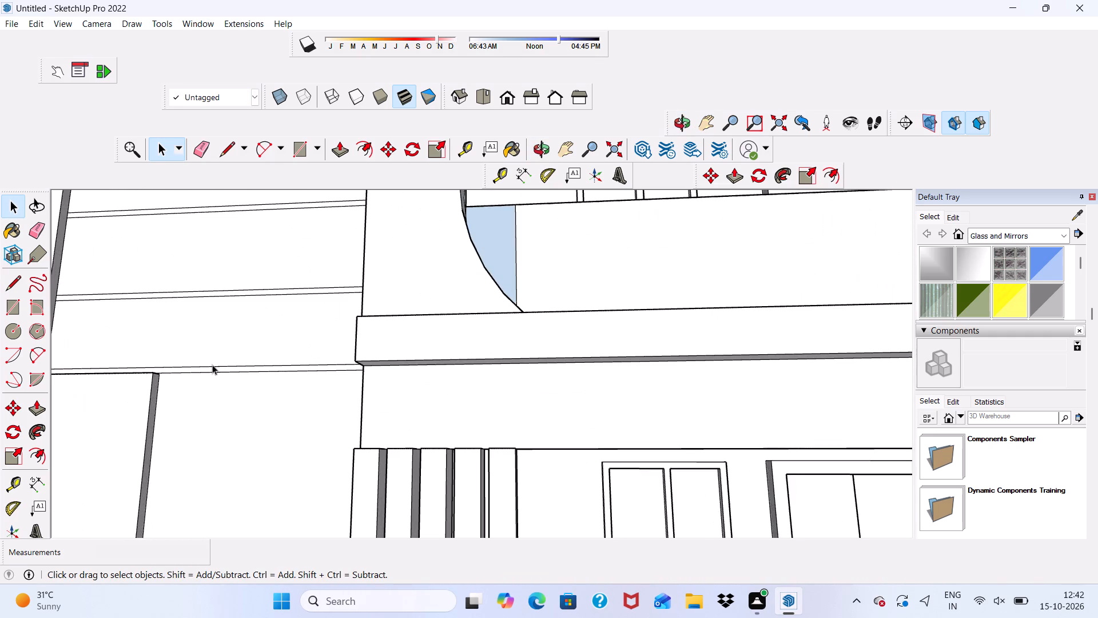
scroll(208, 366, up, 4)
double_click(203, 370)
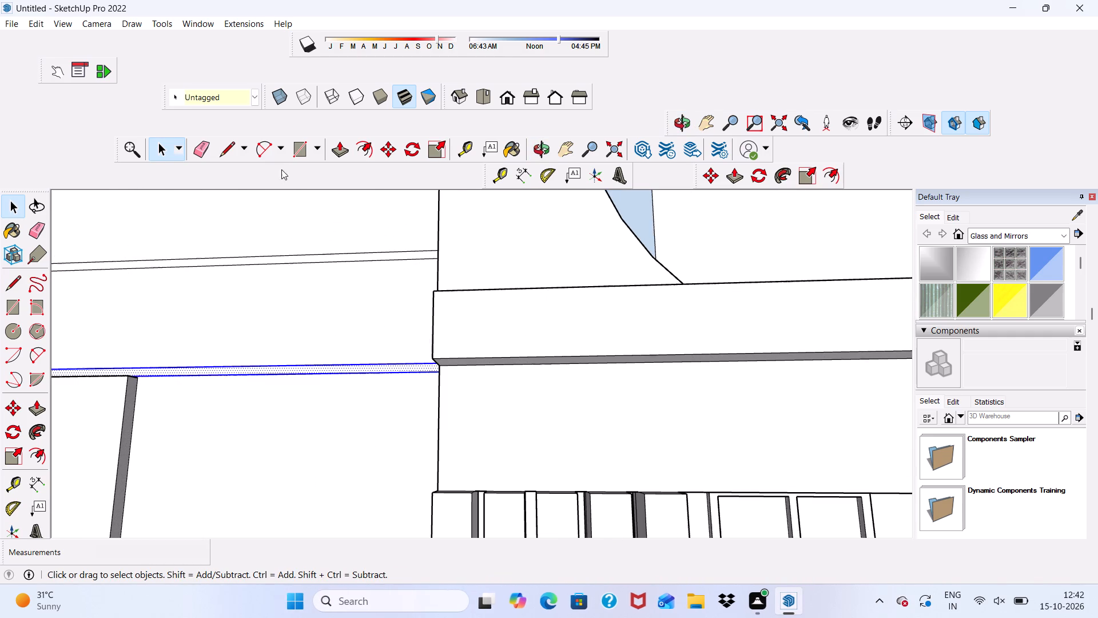
click(387, 145)
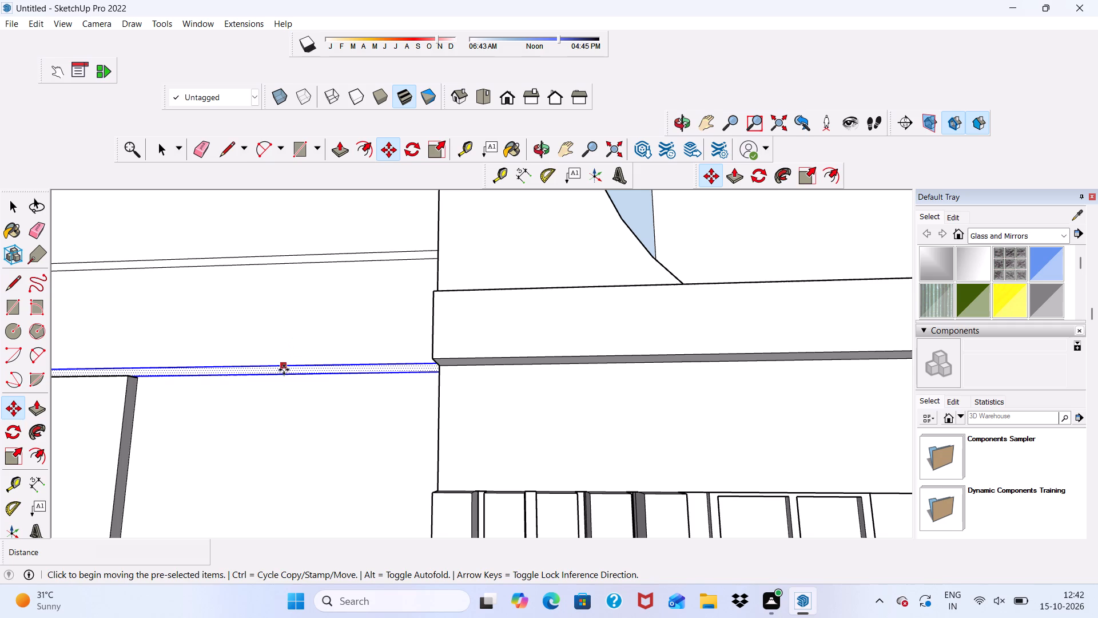
click(284, 370)
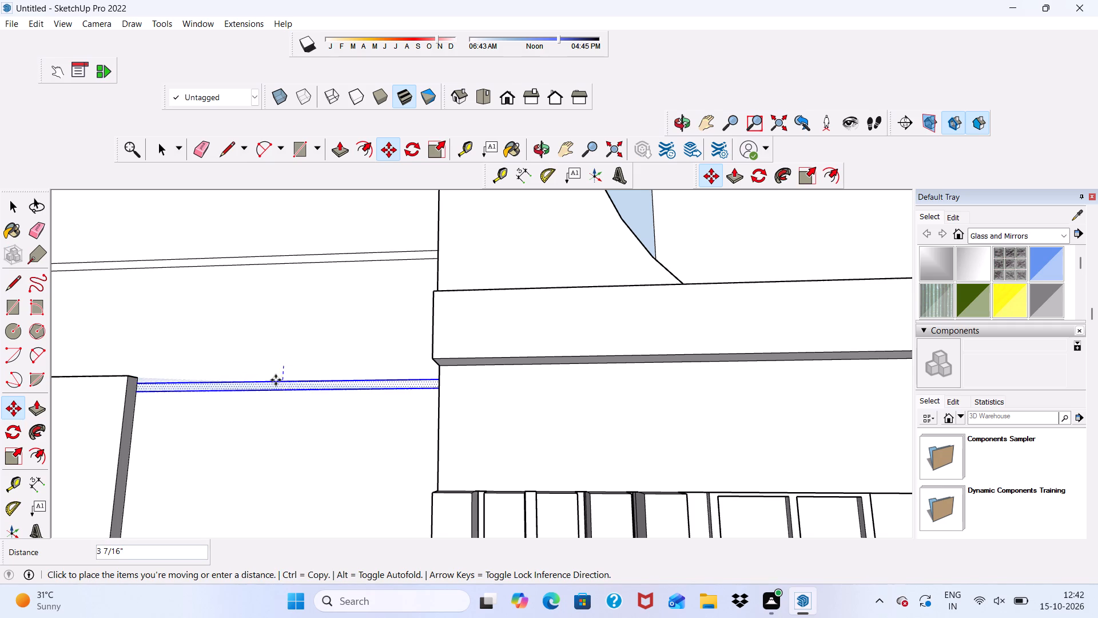
click(276, 380)
scroll(265, 317, down, 16)
key(space)
click(694, 266)
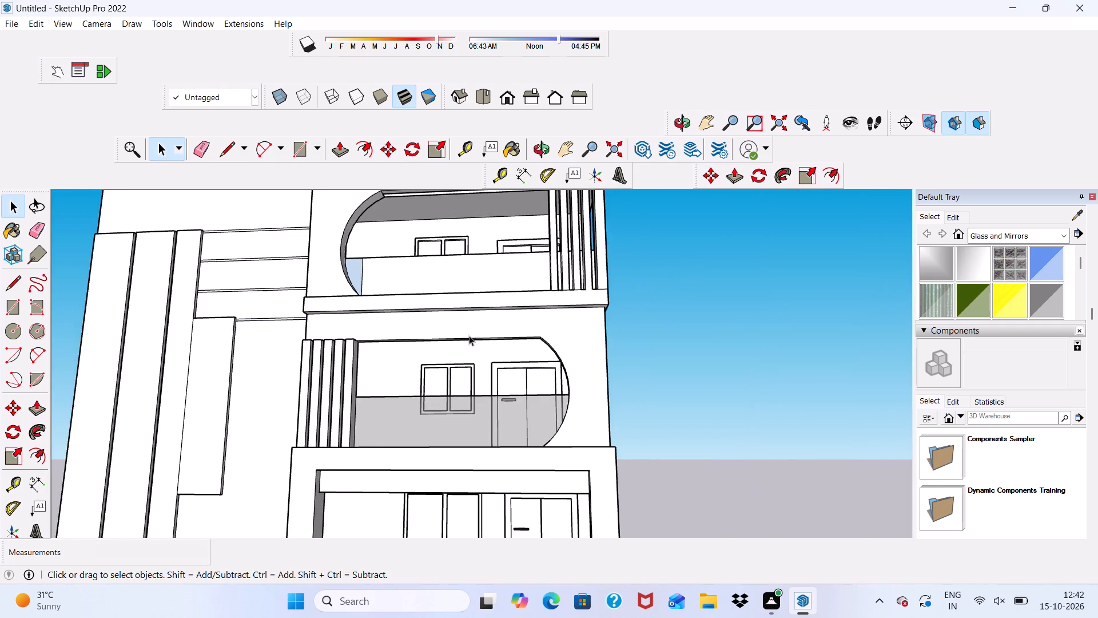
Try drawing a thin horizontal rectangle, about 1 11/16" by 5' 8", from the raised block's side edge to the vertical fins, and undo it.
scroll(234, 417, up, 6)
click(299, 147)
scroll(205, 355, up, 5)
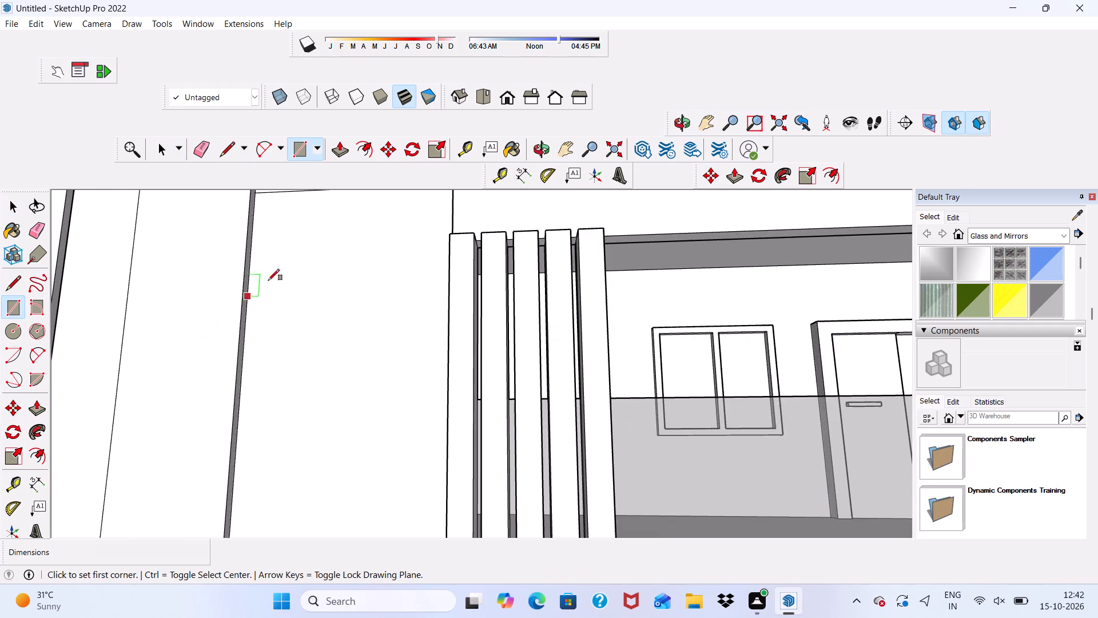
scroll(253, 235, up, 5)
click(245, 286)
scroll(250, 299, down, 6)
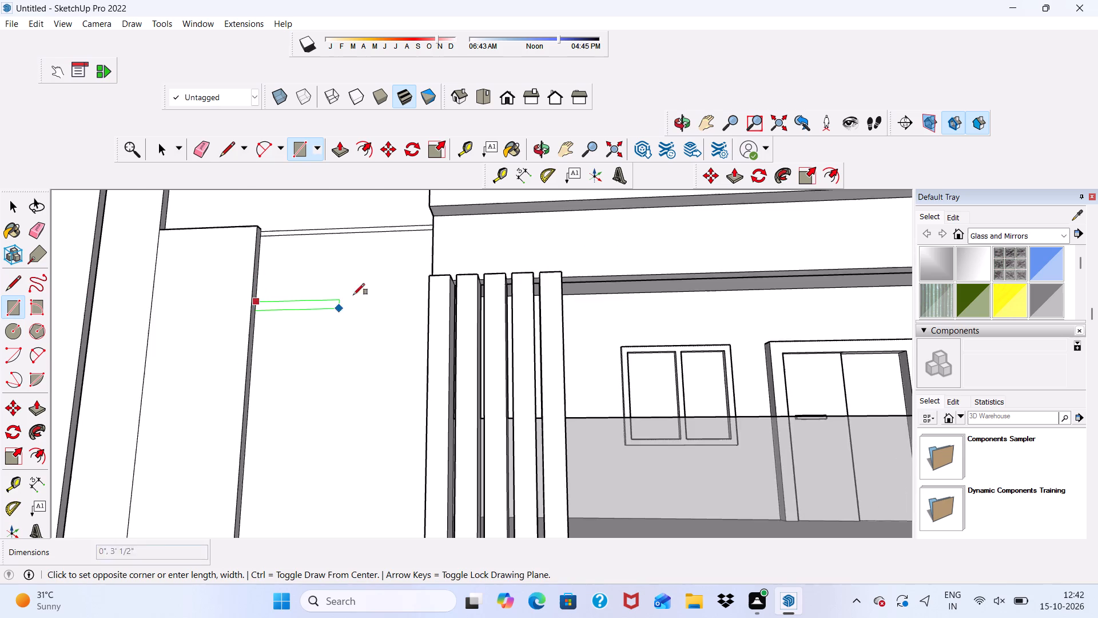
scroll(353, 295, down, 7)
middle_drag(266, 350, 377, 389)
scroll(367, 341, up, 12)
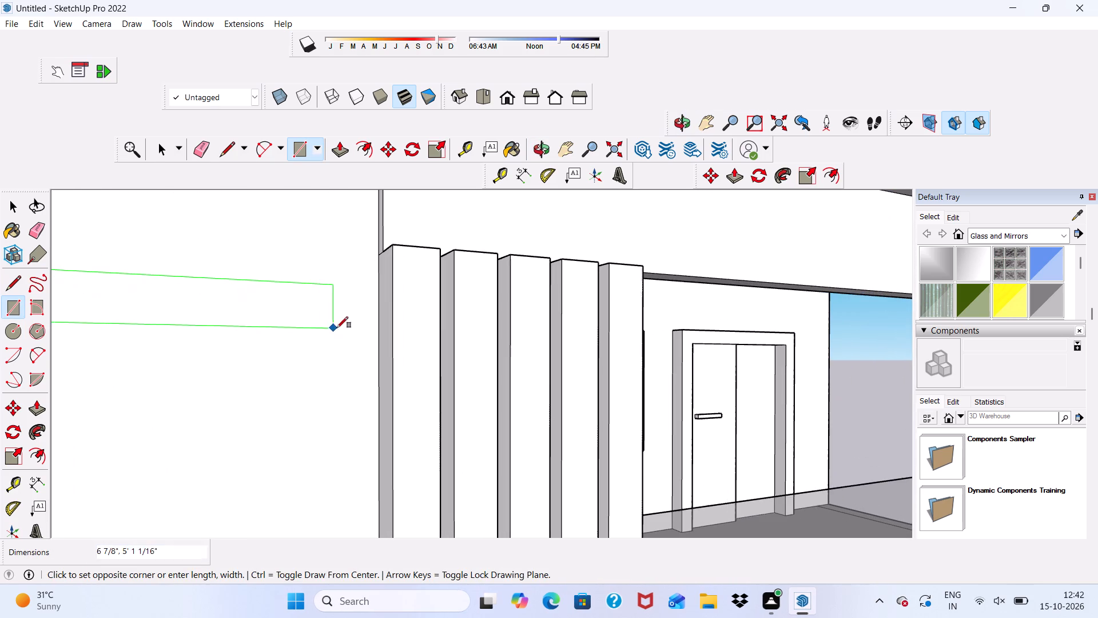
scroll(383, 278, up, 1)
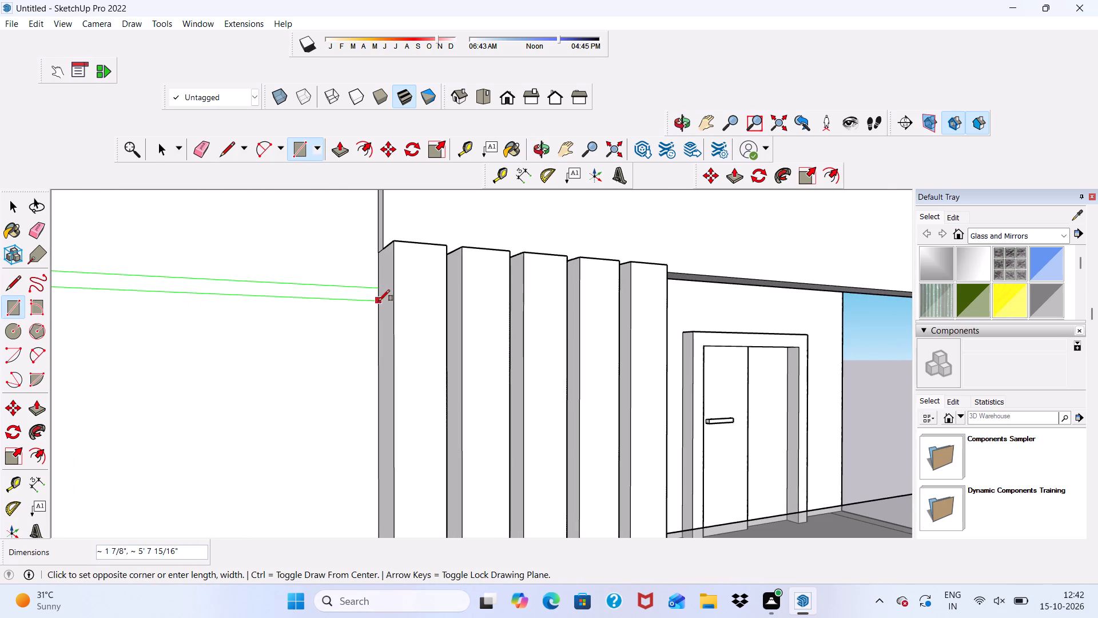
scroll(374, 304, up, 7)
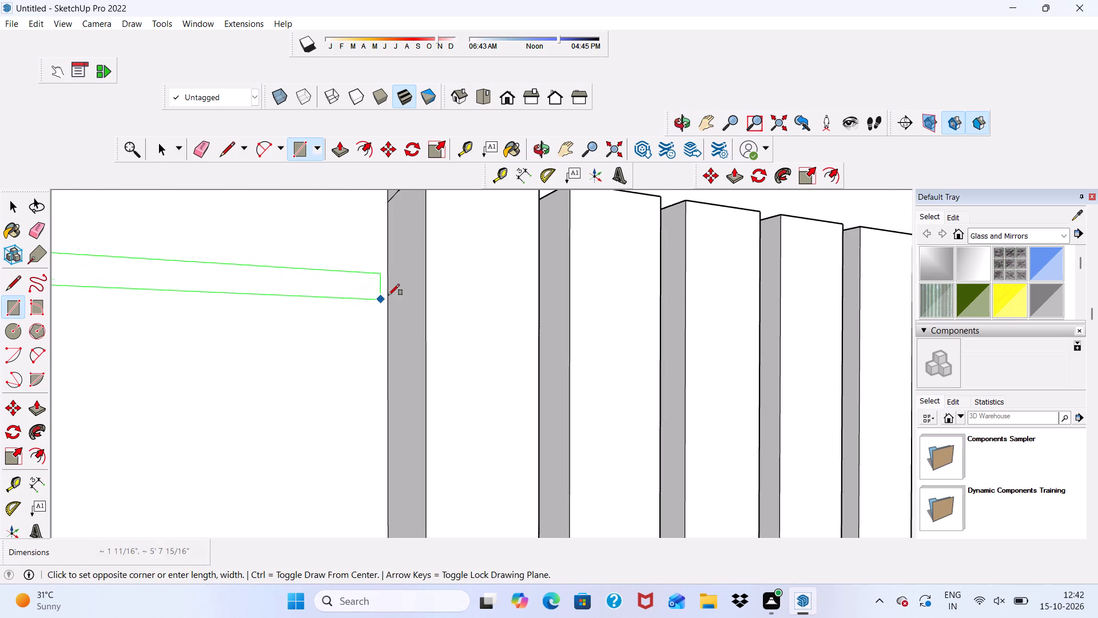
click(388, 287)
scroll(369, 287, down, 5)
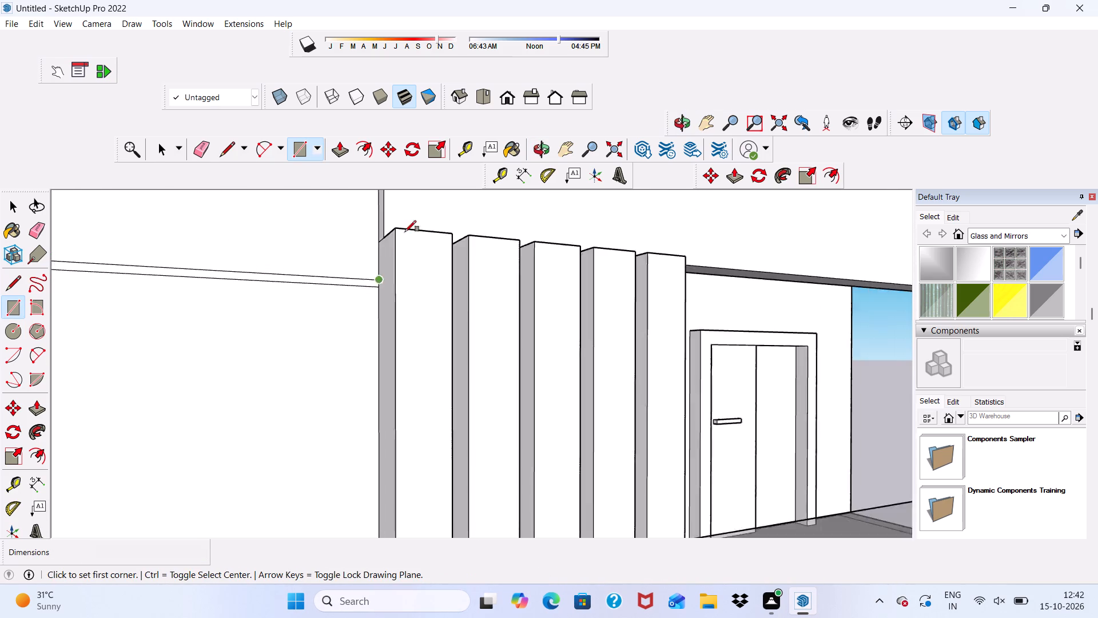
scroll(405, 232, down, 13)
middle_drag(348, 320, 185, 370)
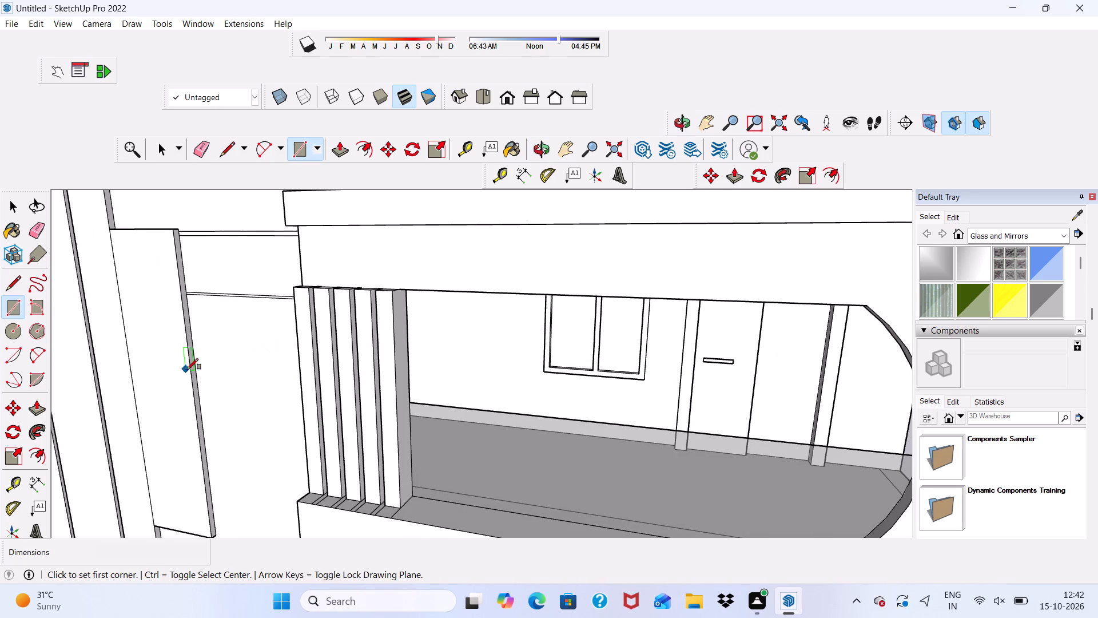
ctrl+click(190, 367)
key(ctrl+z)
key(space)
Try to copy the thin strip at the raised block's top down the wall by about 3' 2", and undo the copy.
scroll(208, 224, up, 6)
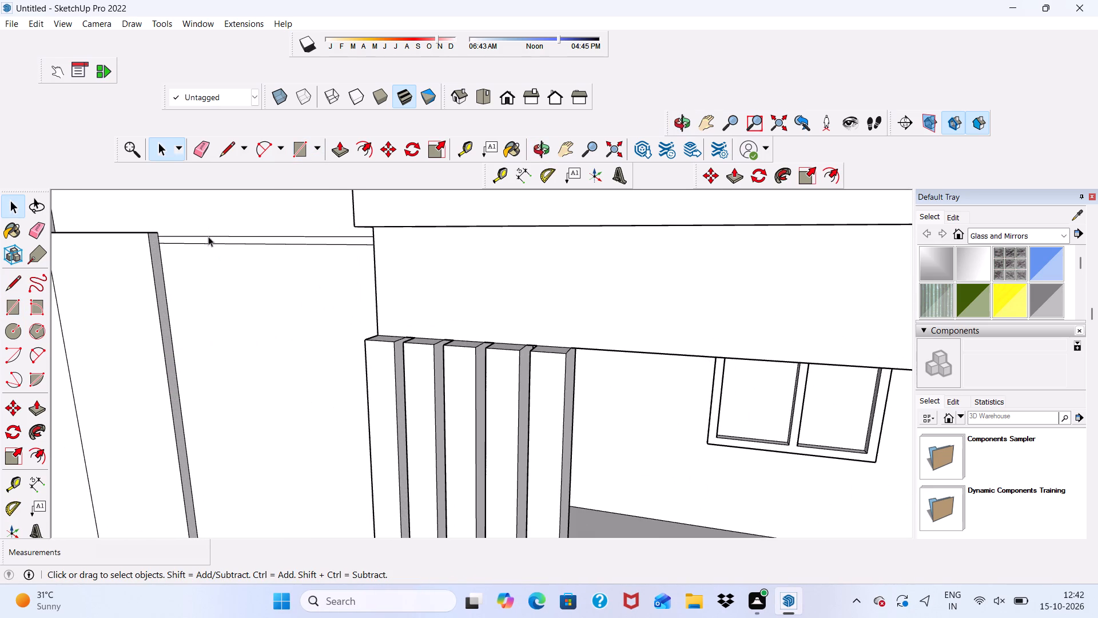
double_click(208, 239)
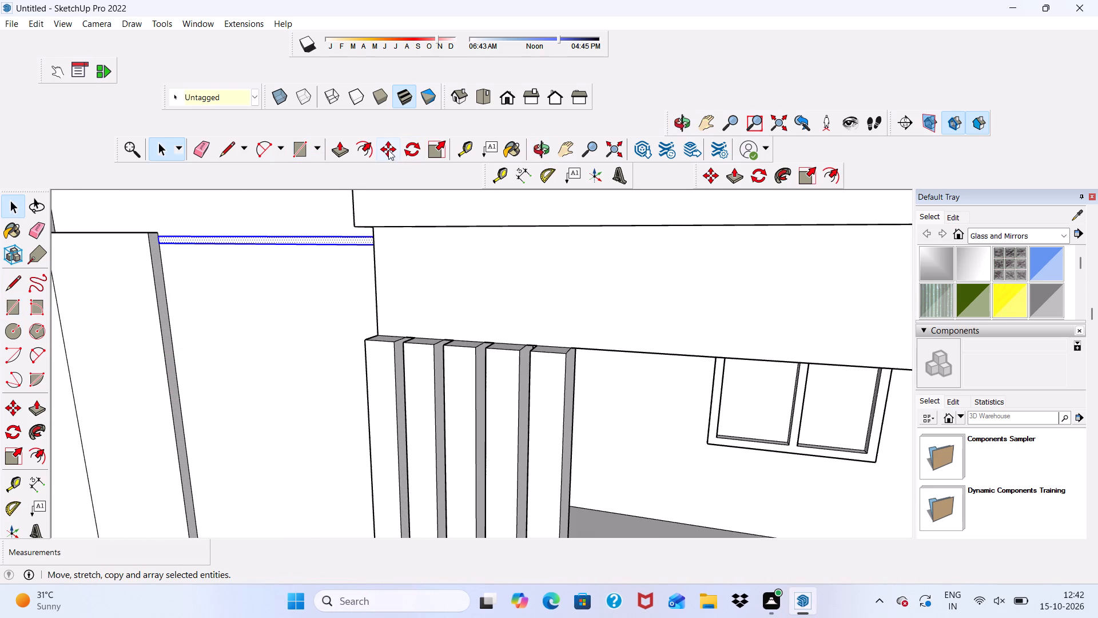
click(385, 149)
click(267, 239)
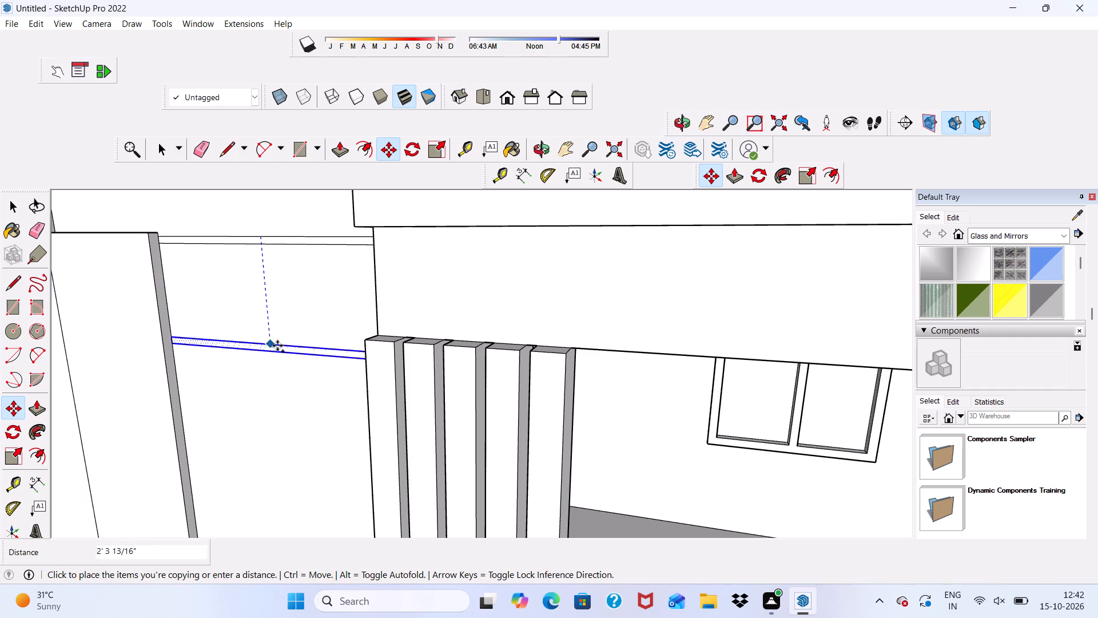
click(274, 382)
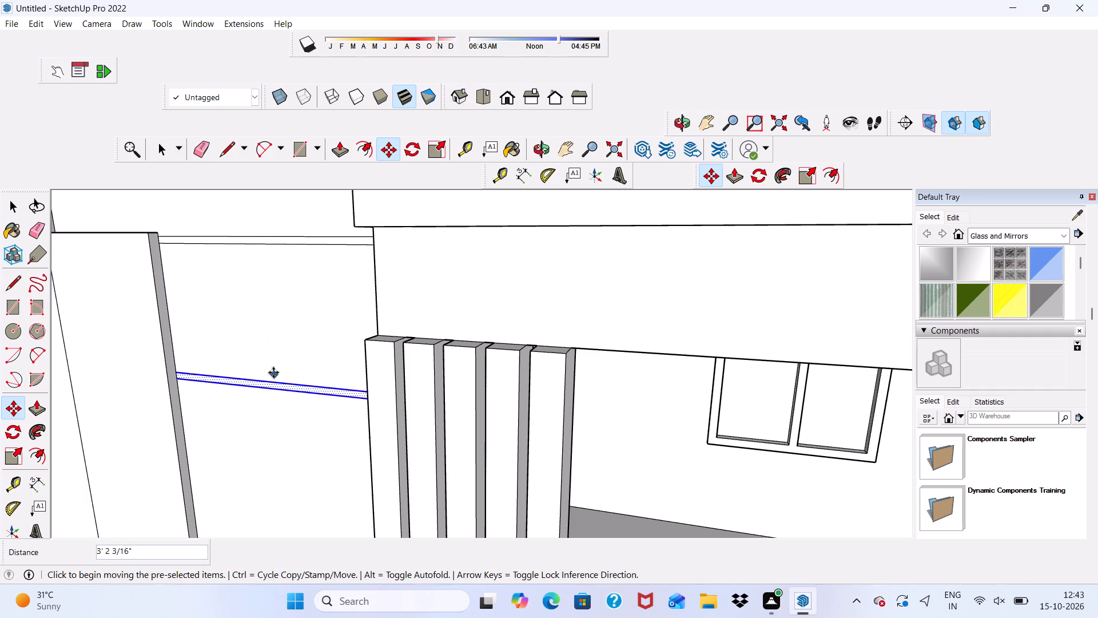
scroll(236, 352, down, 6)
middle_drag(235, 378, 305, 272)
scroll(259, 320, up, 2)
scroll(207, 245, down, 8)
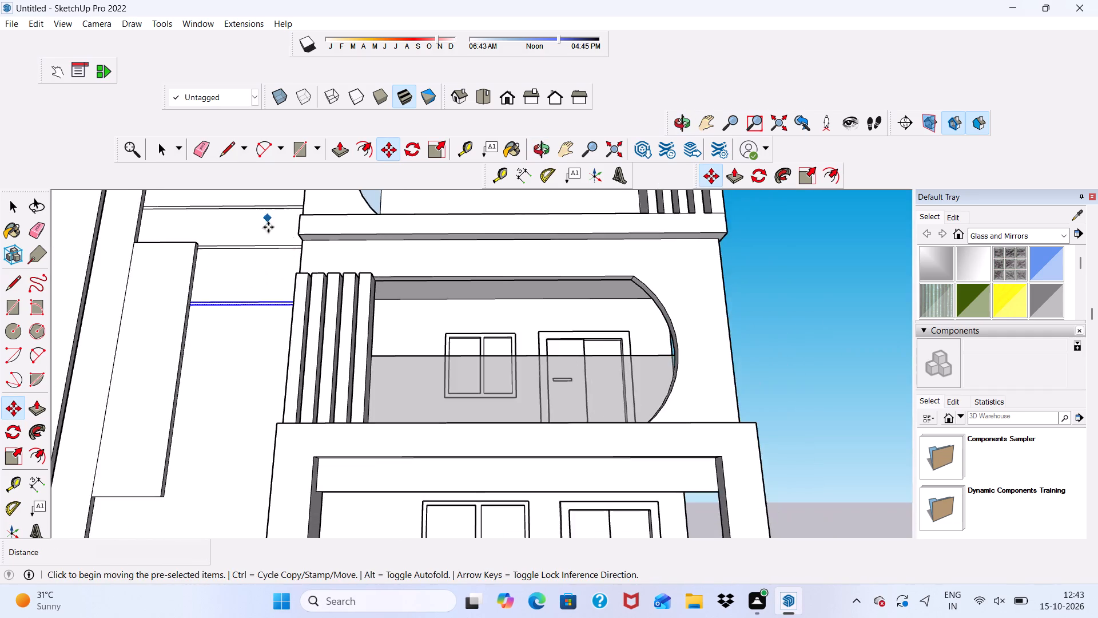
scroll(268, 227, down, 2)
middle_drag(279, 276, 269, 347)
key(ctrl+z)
Copy the thin strip at the raised block's top straight down the wall by about 2' 3".
scroll(241, 272, up, 5)
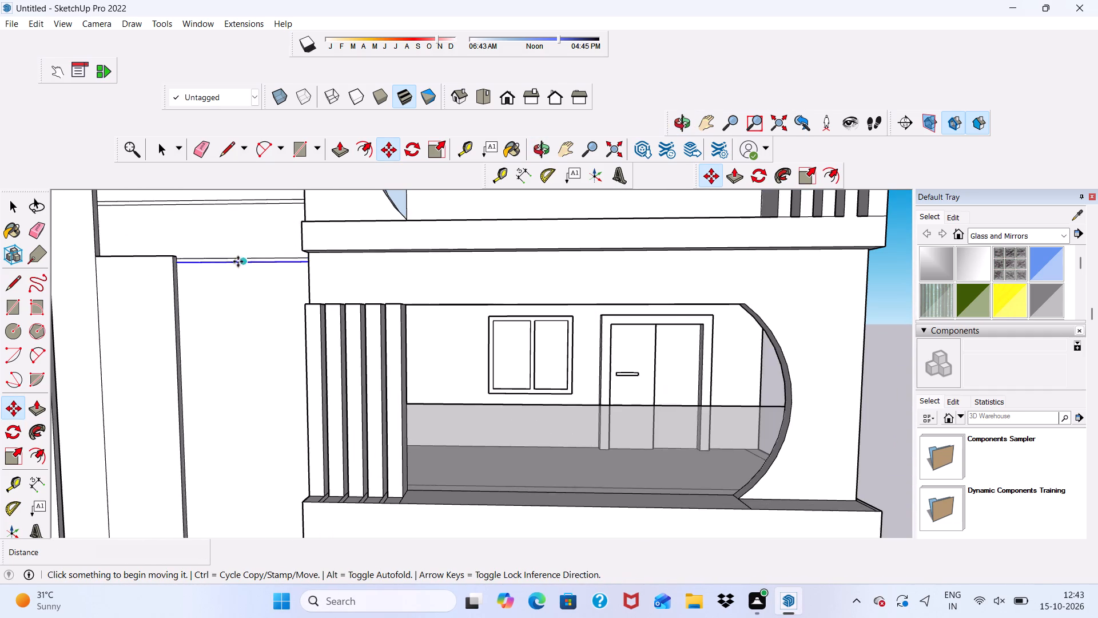
scroll(243, 256, up, 3)
key(space)
double_click(236, 260)
scroll(218, 262, up, 2)
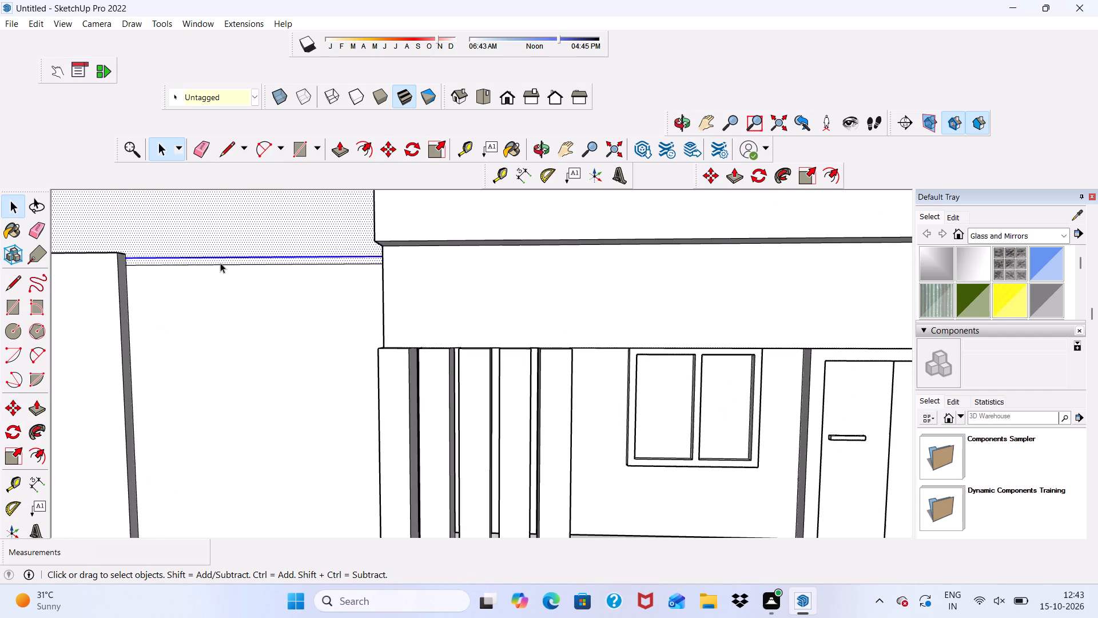
scroll(220, 263, up, 5)
click(220, 258)
double_click(217, 258)
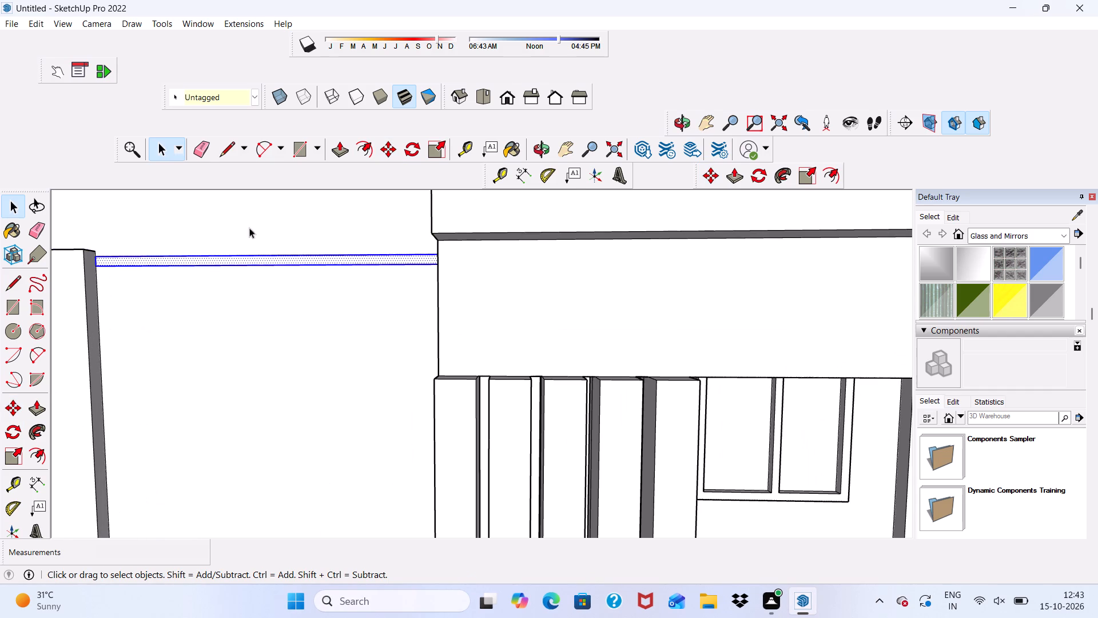
click(389, 146)
click(243, 259)
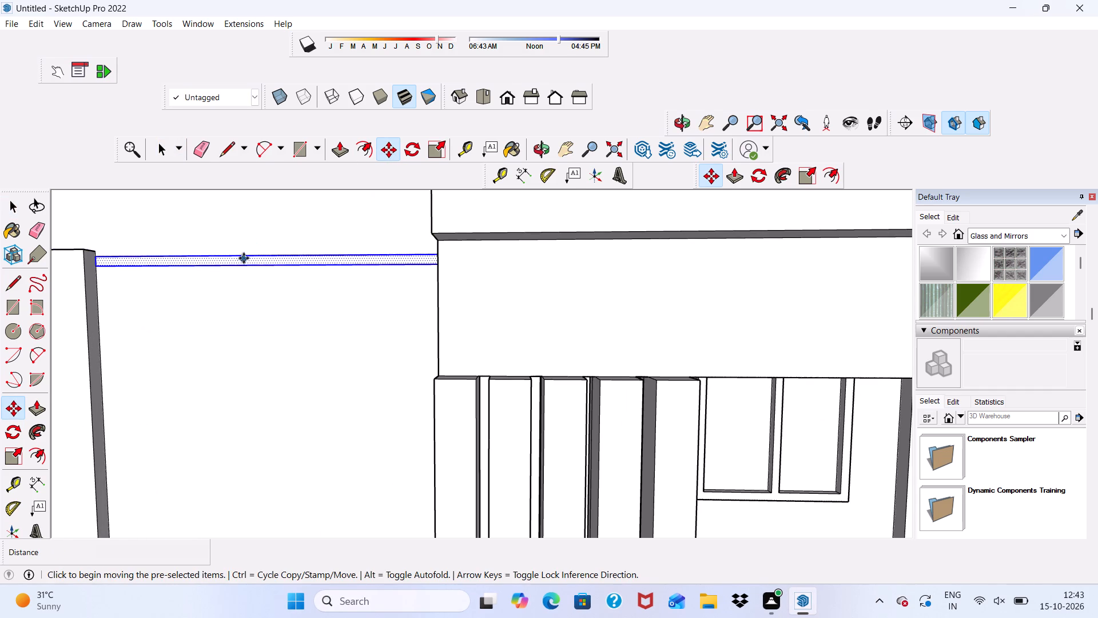
scroll(264, 320, down, 1)
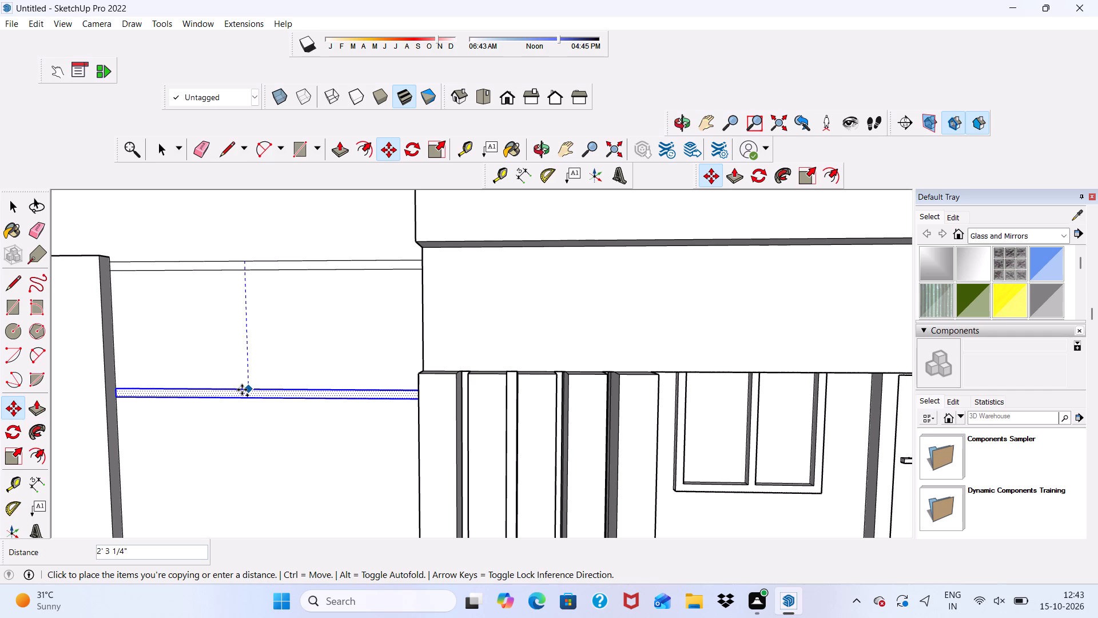
click(242, 390)
Copy the new strip down the wall again by about 3' 5", between the raised block and the vertical fins.
scroll(169, 154, down, 15)
middle_drag(259, 274, 269, 226)
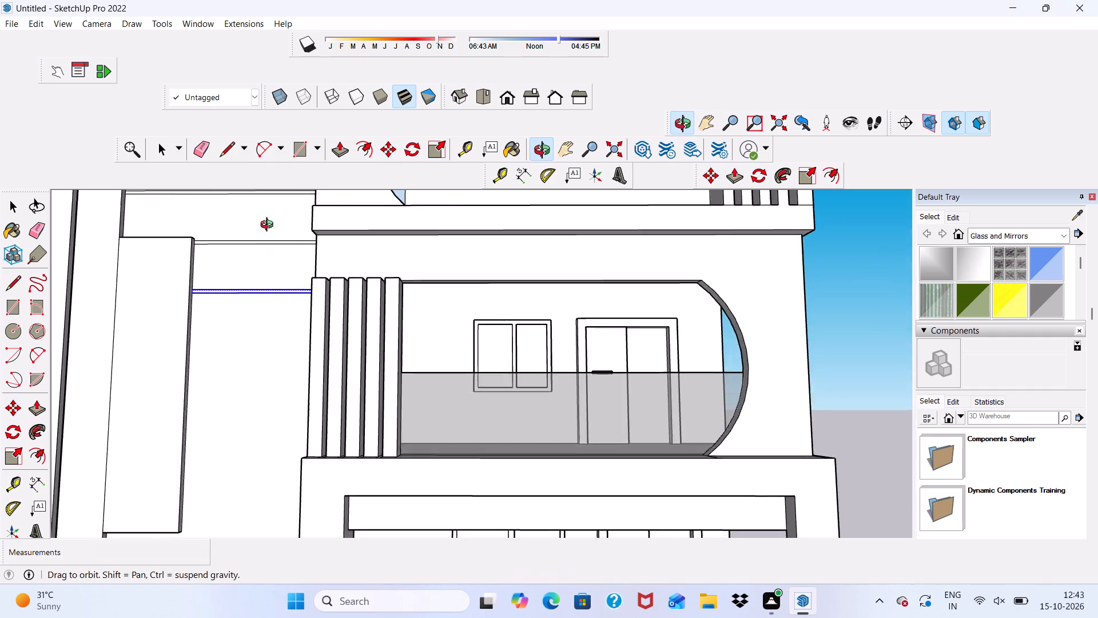
middle_drag(269, 226, 269, 224)
scroll(269, 224, down, 1)
scroll(253, 282, up, 8)
click(253, 282)
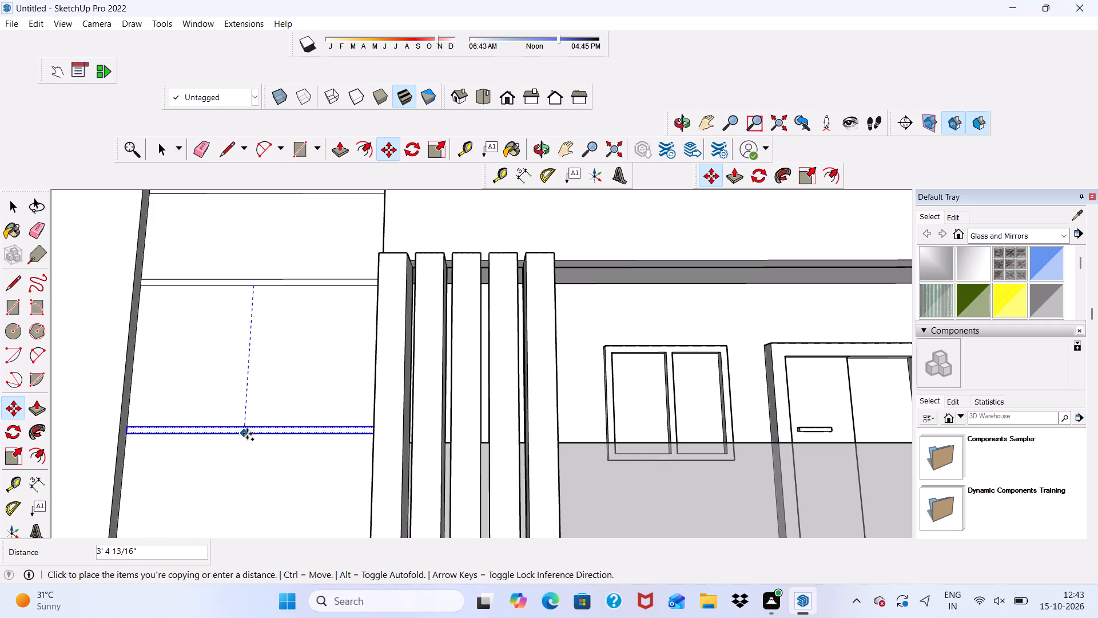
click(247, 434)
Move the lowest strip up the wall in two small adjustments to match the spacing of the strips above it.
scroll(224, 305, down, 4)
middle_drag(239, 327, 300, 406)
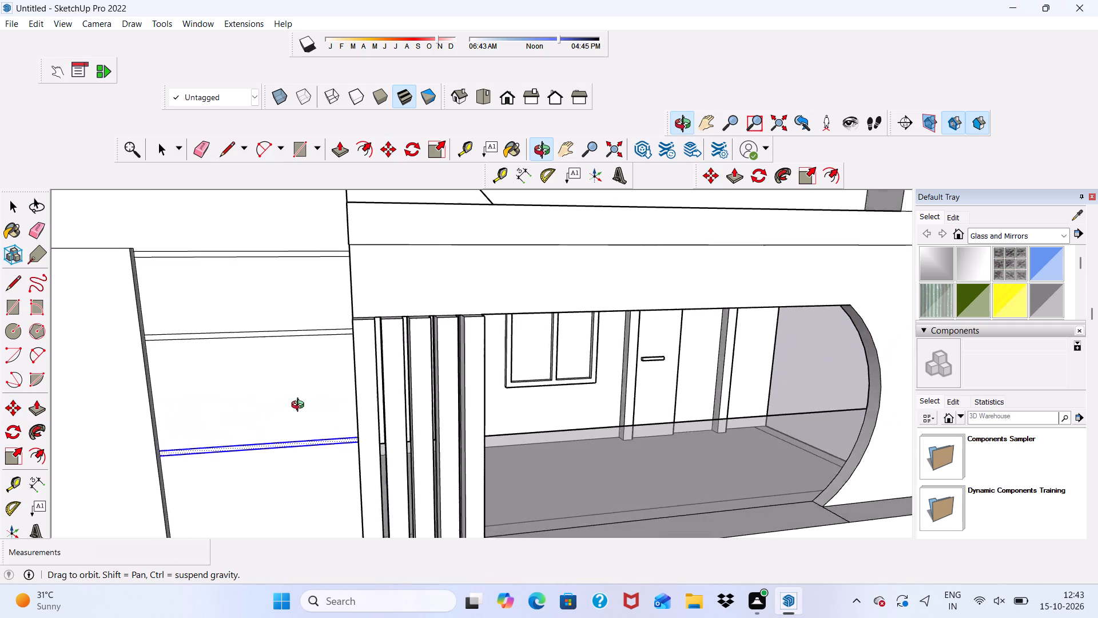
middle_drag(300, 406, 282, 319)
scroll(235, 224, down, 7)
scroll(240, 316, up, 6)
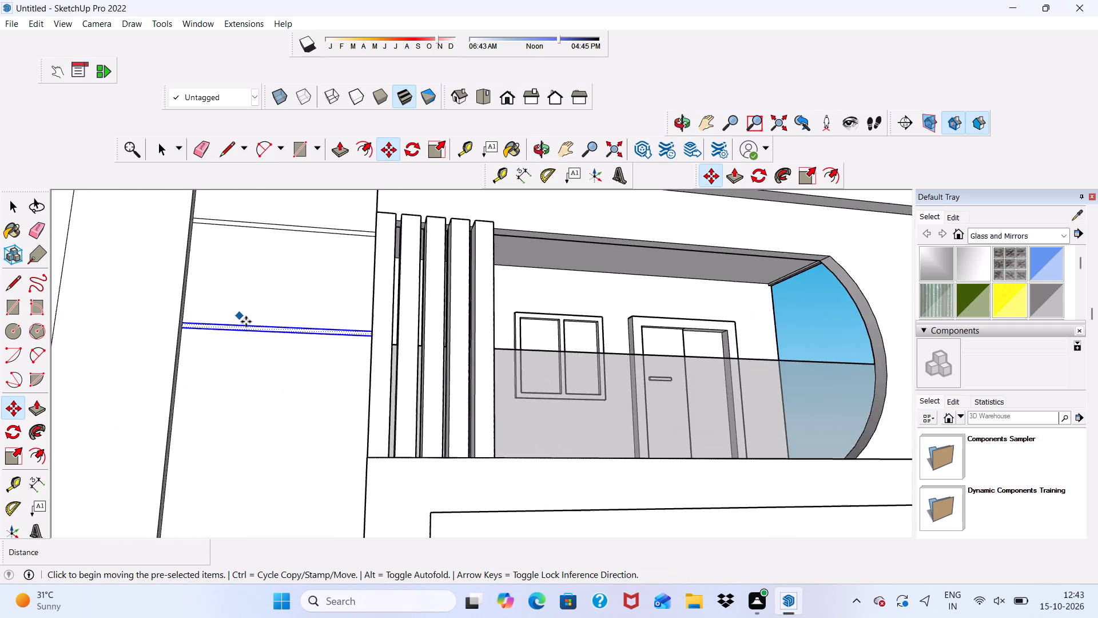
scroll(261, 338, up, 3)
drag(259, 325, 255, 310)
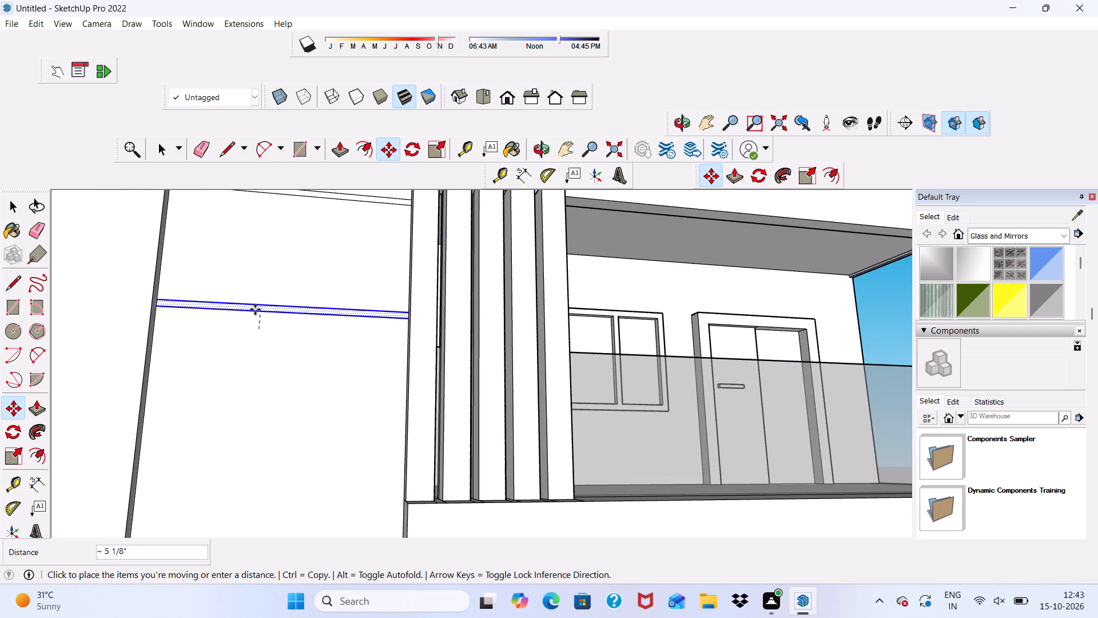
drag(255, 310, 254, 300)
scroll(254, 302, down, 12)
middle_drag(222, 291, 200, 398)
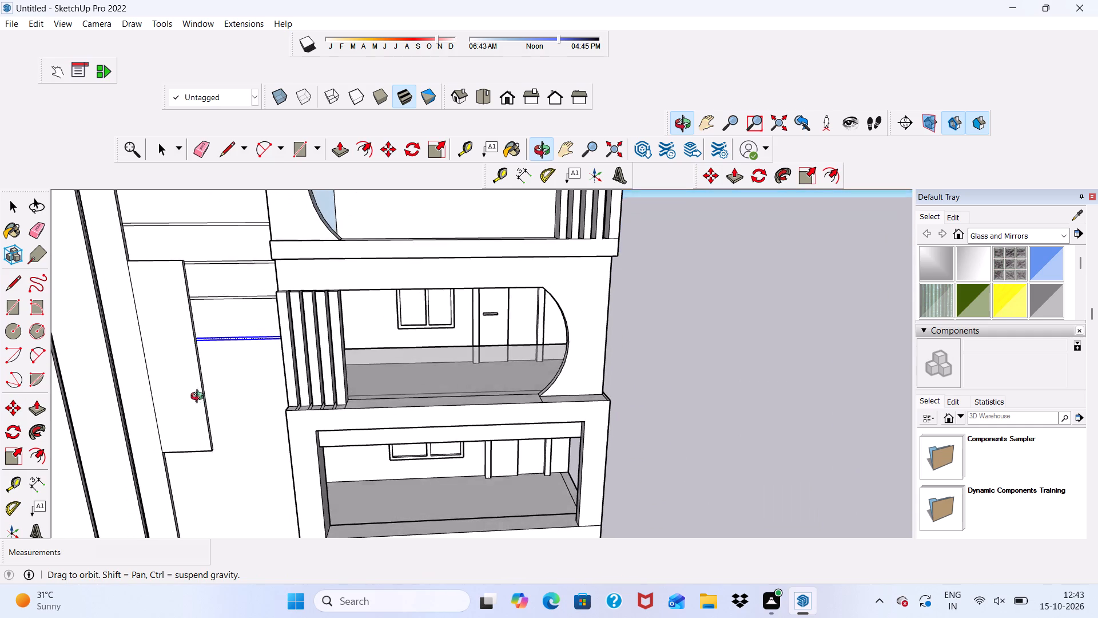
middle_drag(200, 398, 208, 409)
scroll(245, 331, up, 7)
drag(230, 362, 230, 350)
Copy the lowest strip down the wall beside the vertical fins by about 2' 7".
scroll(230, 350, down, 6)
scroll(255, 311, down, 2)
scroll(227, 347, up, 3)
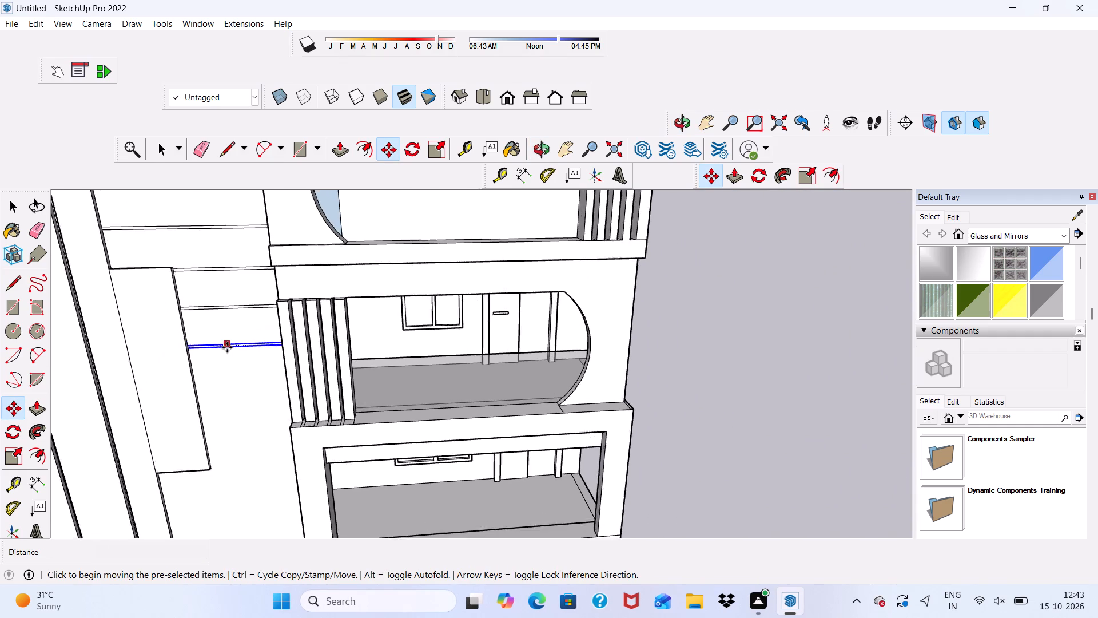
scroll(227, 347, up, 4)
click(226, 347)
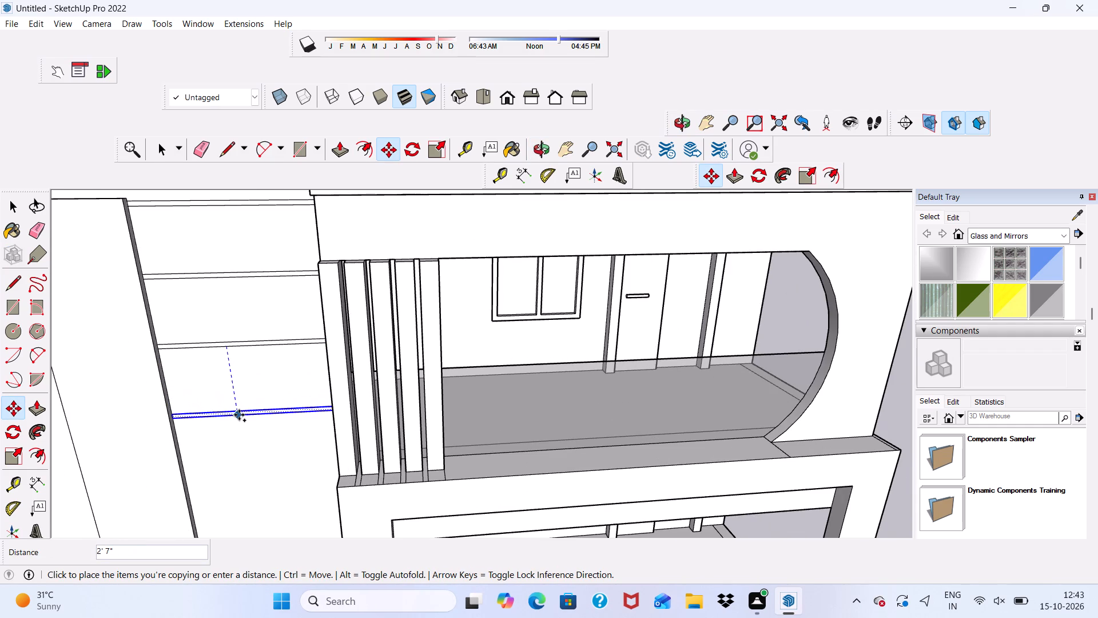
click(239, 415)
Copy the lowest strip down again by about 3' 2 9/16", near the top of the lower balcony frame.
scroll(207, 299, down, 8)
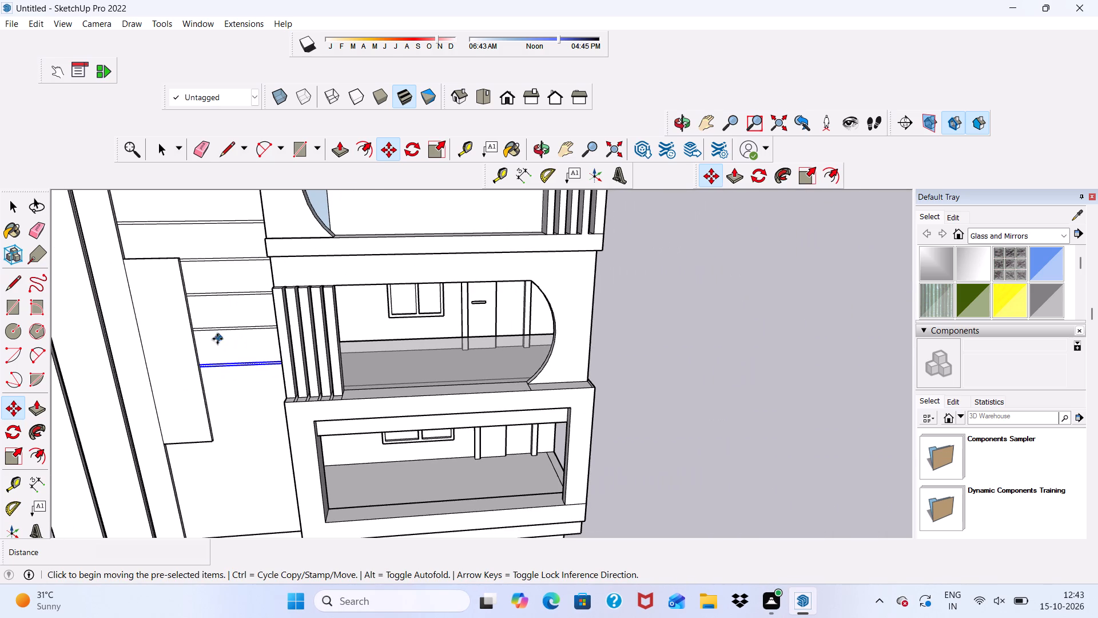
scroll(202, 355, up, 5)
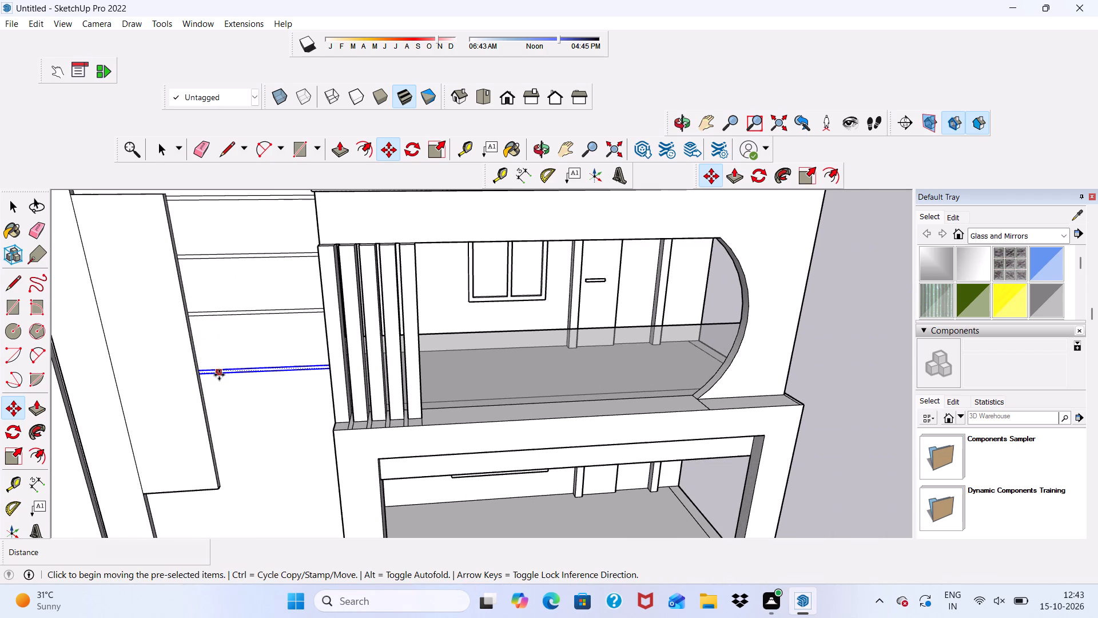
click(219, 375)
scroll(221, 407, down, 1)
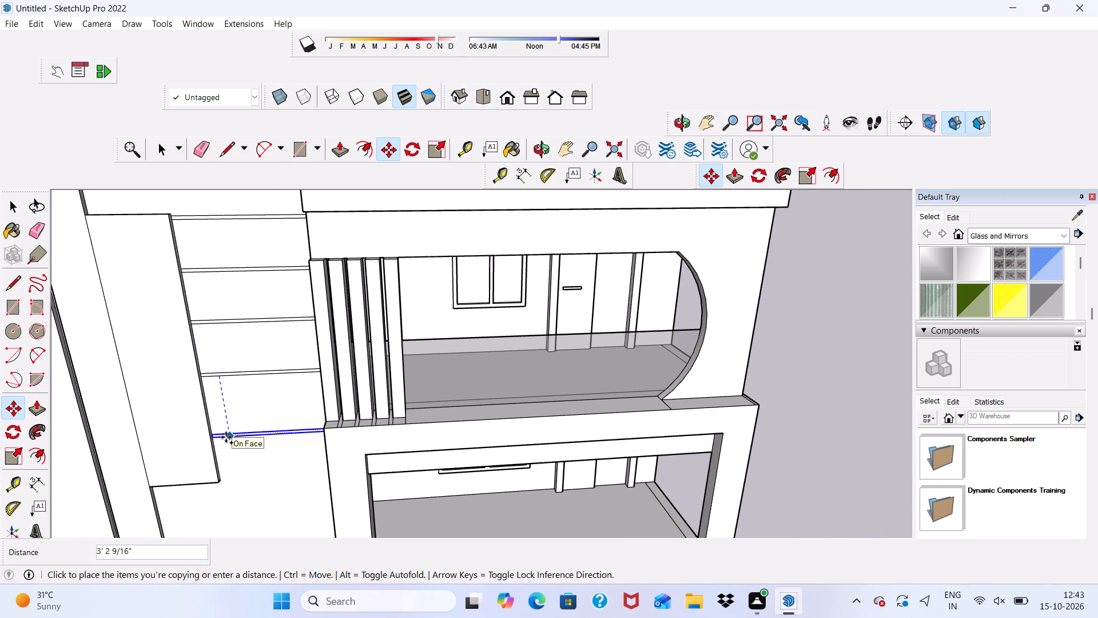
click(226, 437)
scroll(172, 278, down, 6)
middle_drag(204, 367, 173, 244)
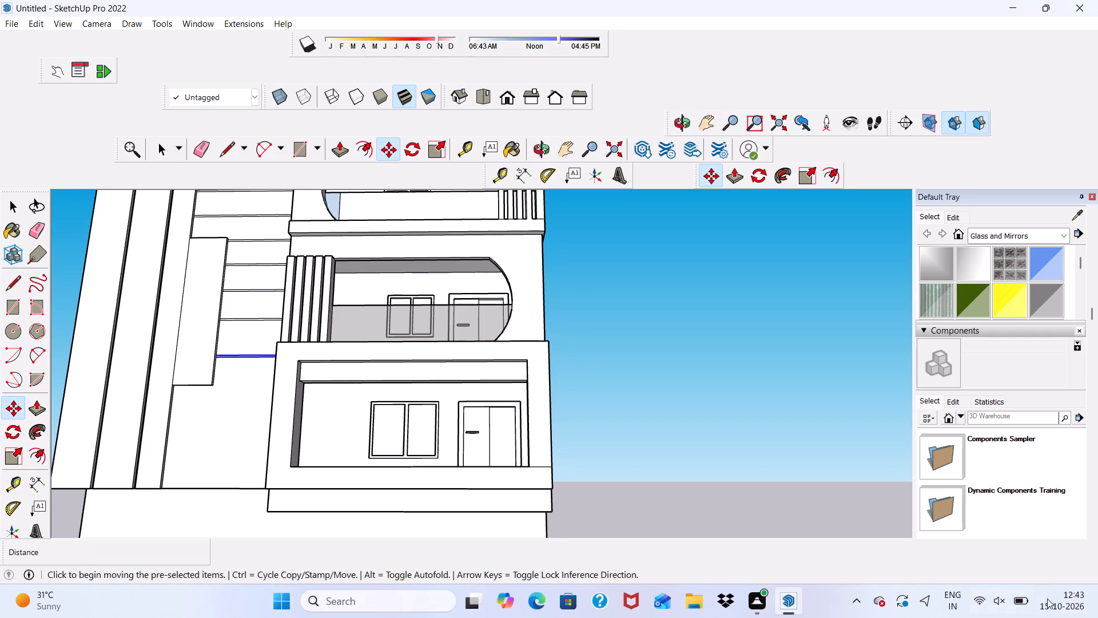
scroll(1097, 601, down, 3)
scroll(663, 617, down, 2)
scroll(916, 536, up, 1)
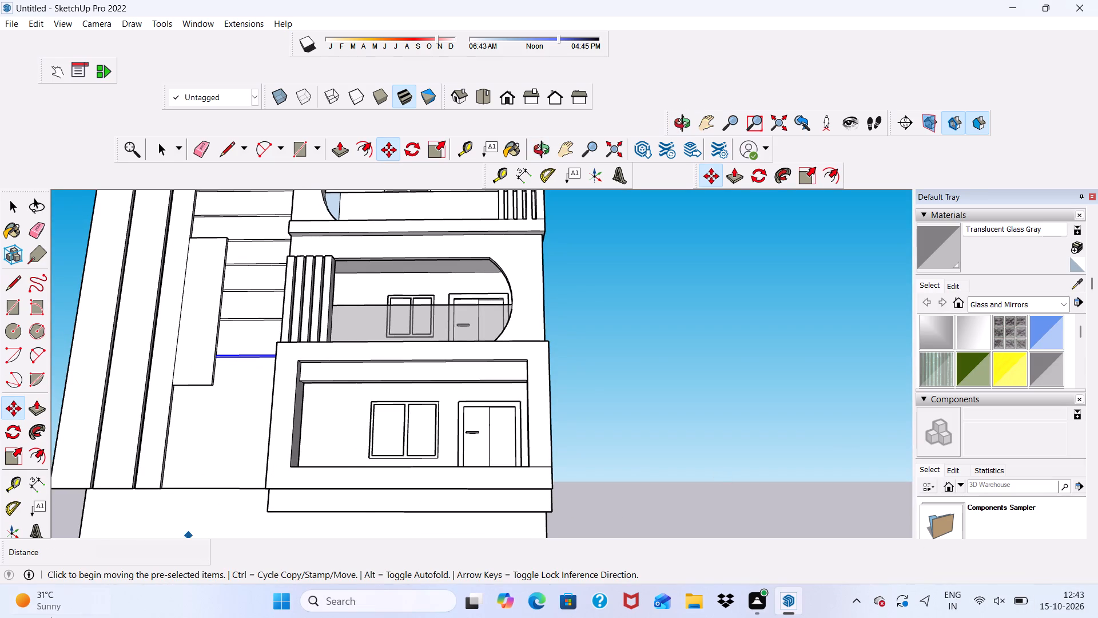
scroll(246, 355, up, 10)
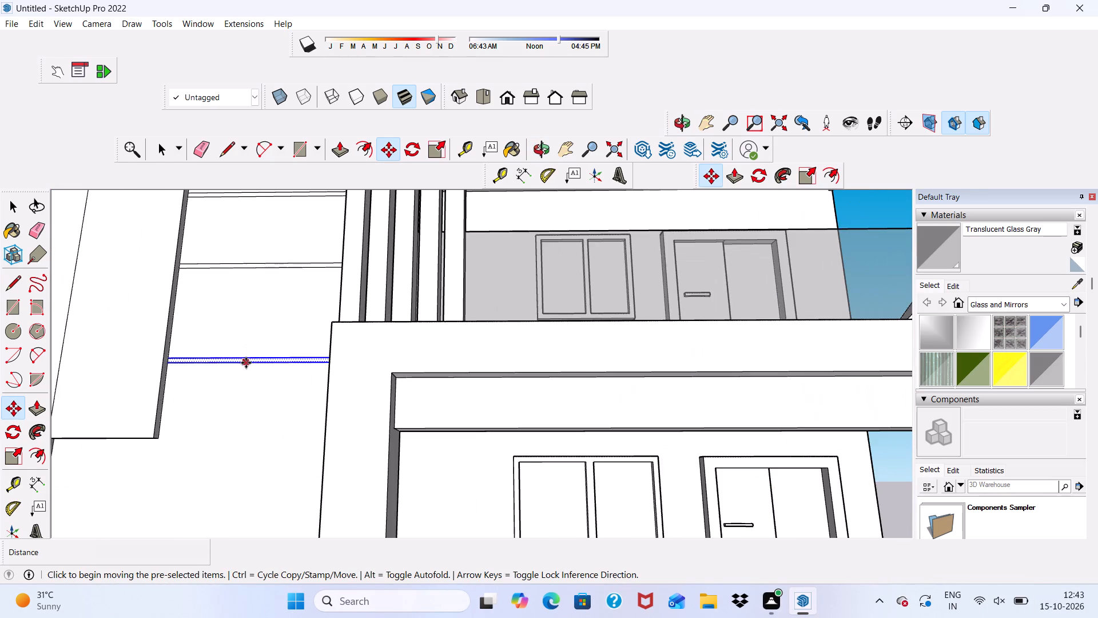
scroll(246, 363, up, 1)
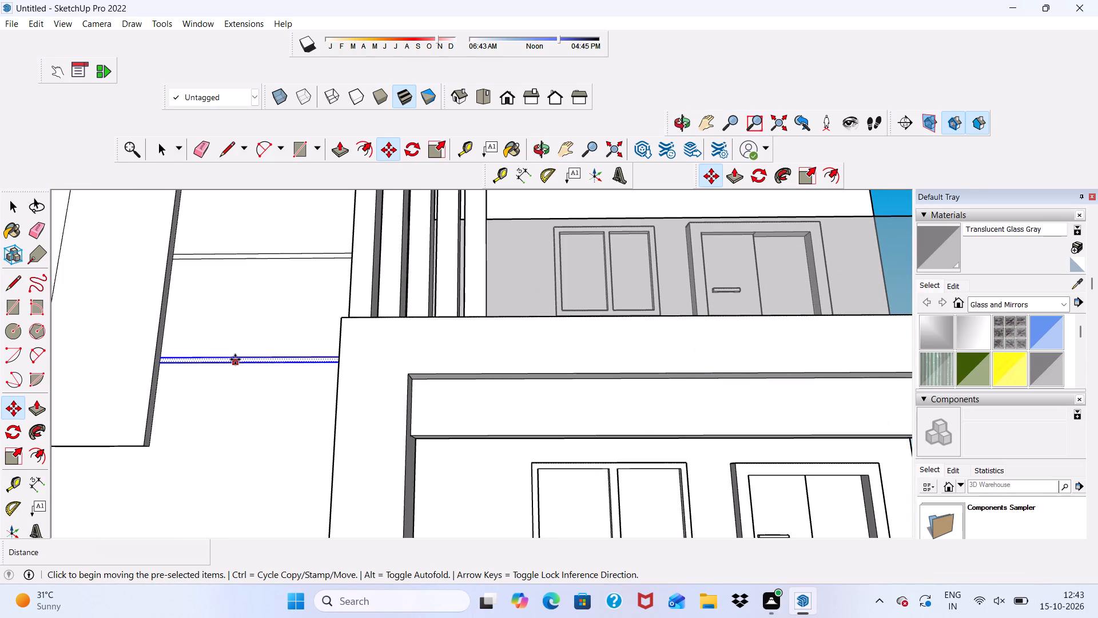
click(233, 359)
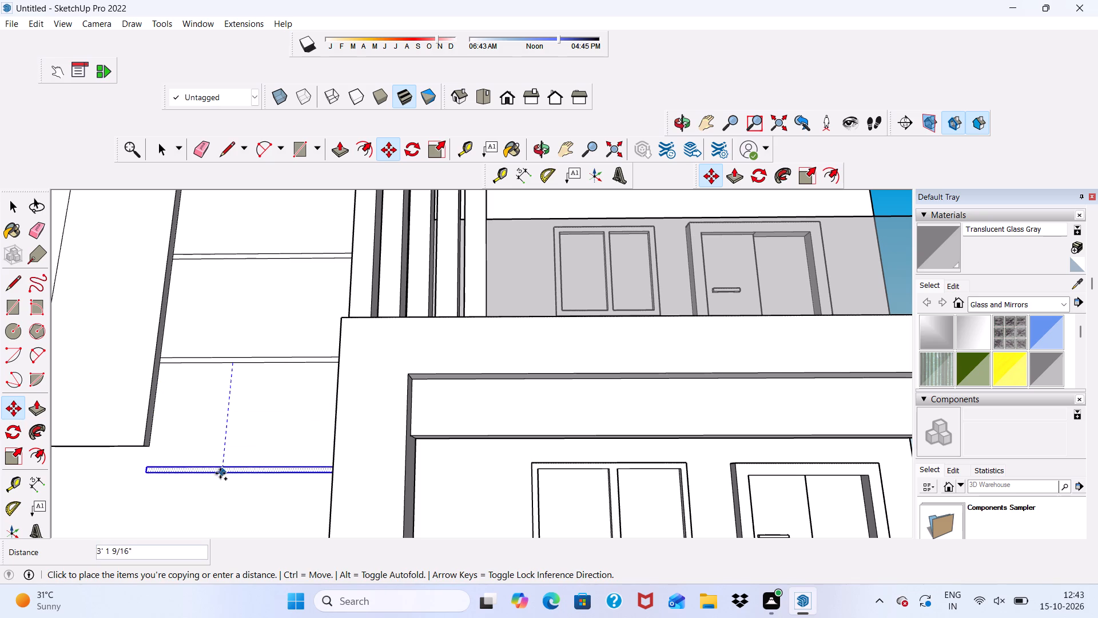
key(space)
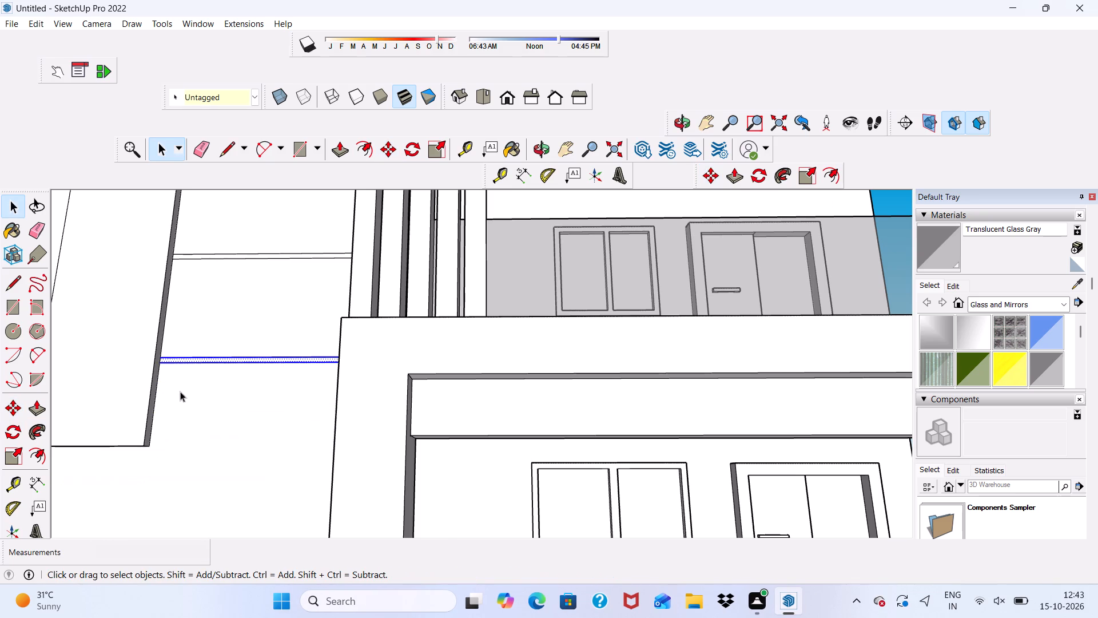
Clear the selection of the lowest strip.
scroll(180, 391, down, 11)
middle_drag(308, 411, 252, 492)
click(753, 375)
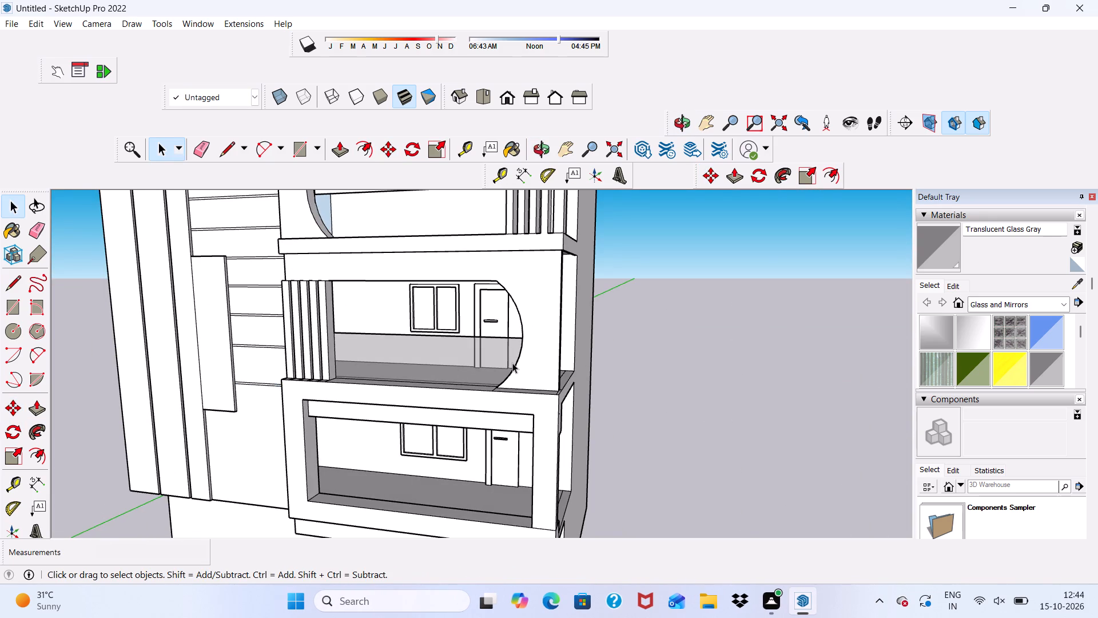
Copy the lowest strip down the wall beside the lower balcony frame by about 2' 3 11/16".
scroll(520, 351, up, 6)
scroll(248, 392, down, 9)
scroll(519, 332, down, 1)
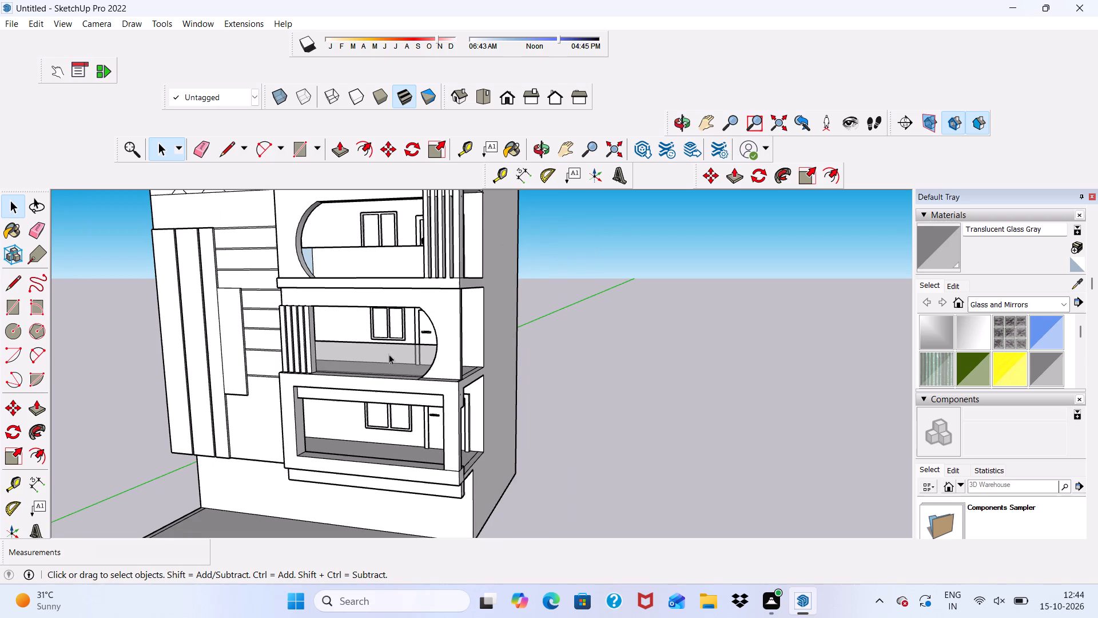
scroll(238, 352, up, 18)
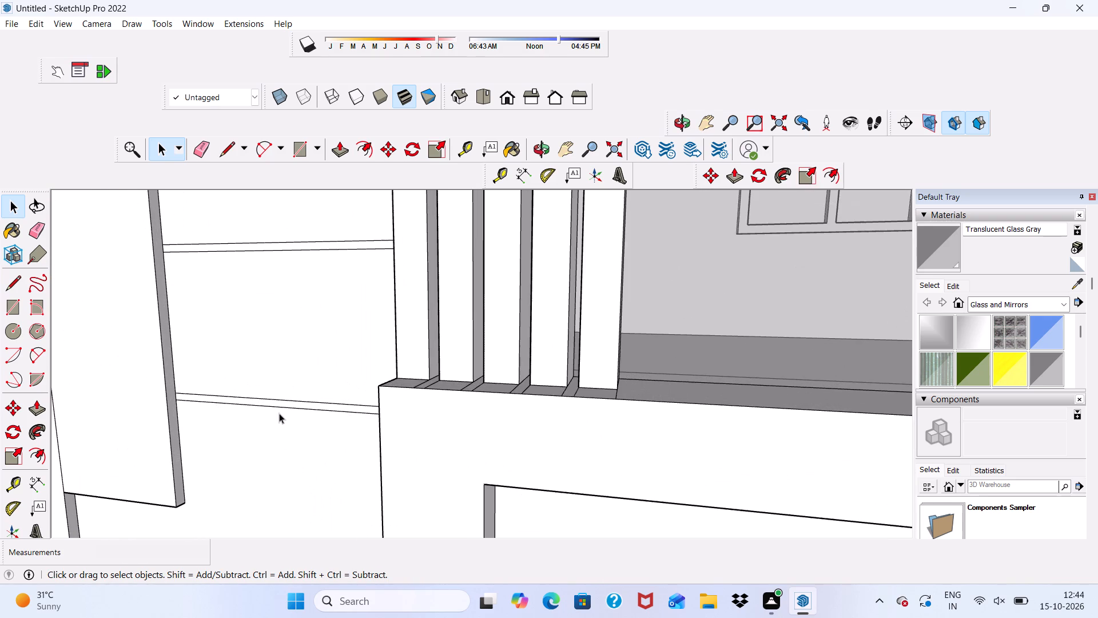
double_click(276, 403)
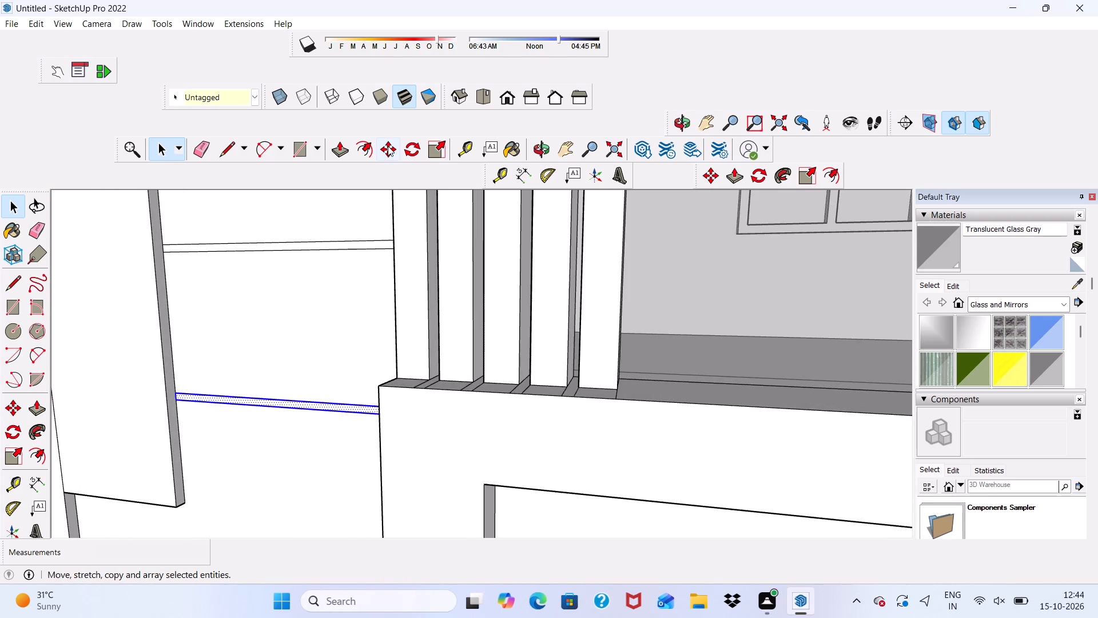
click(383, 146)
click(266, 403)
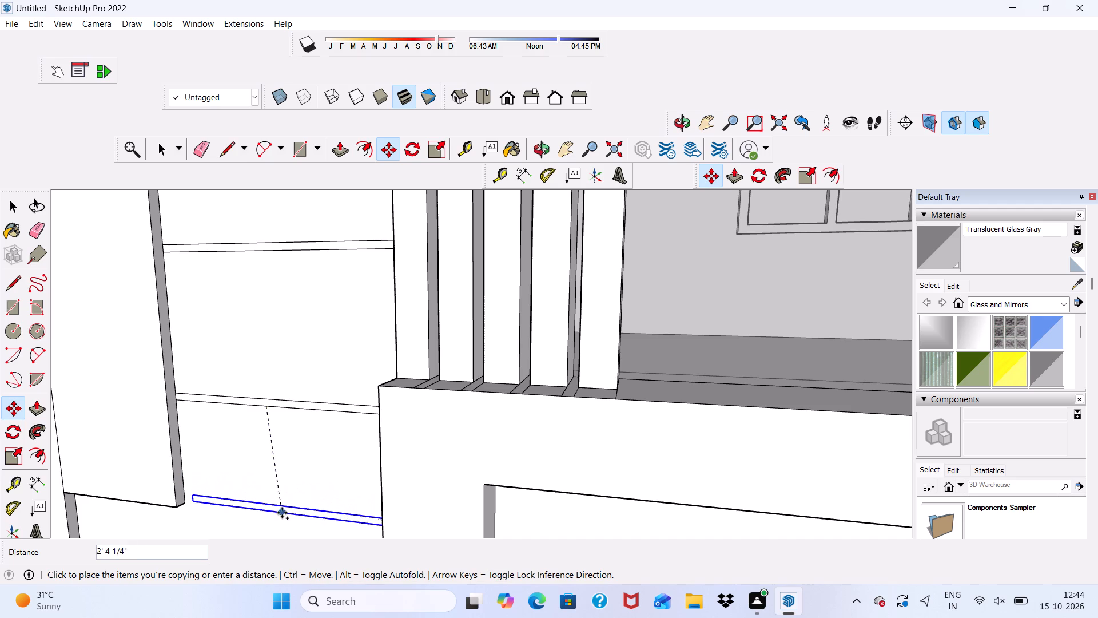
click(269, 510)
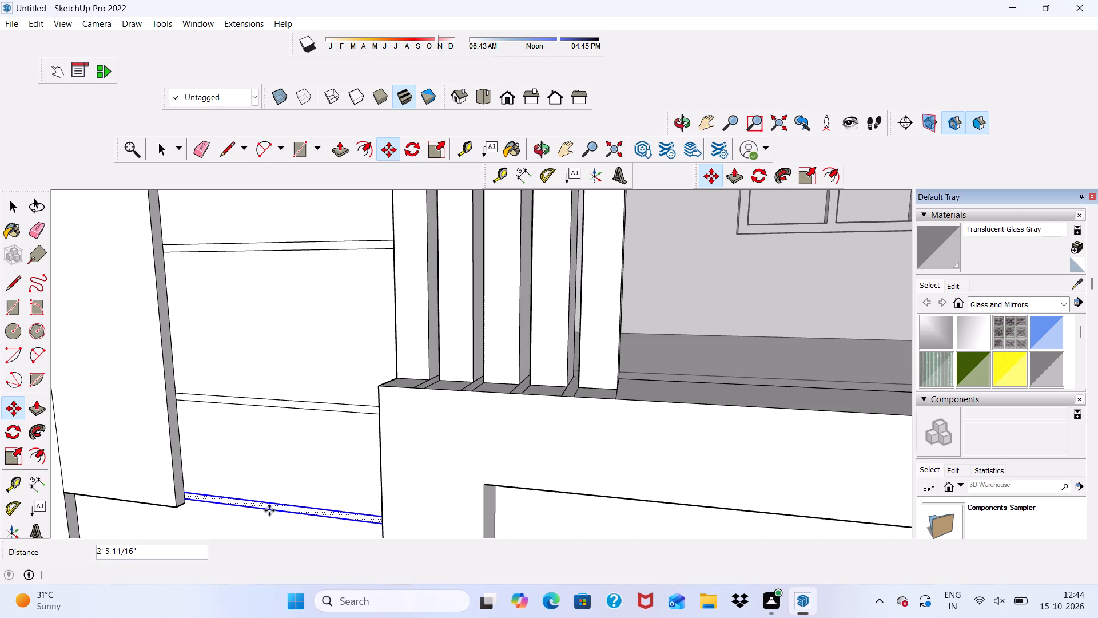
Move the copied strip down by about 1 7/16" to line up with the raised block's bottom edge, and clear the selection.
scroll(257, 407, down, 4)
middle_drag(258, 407, 451, 325)
scroll(365, 465, up, 5)
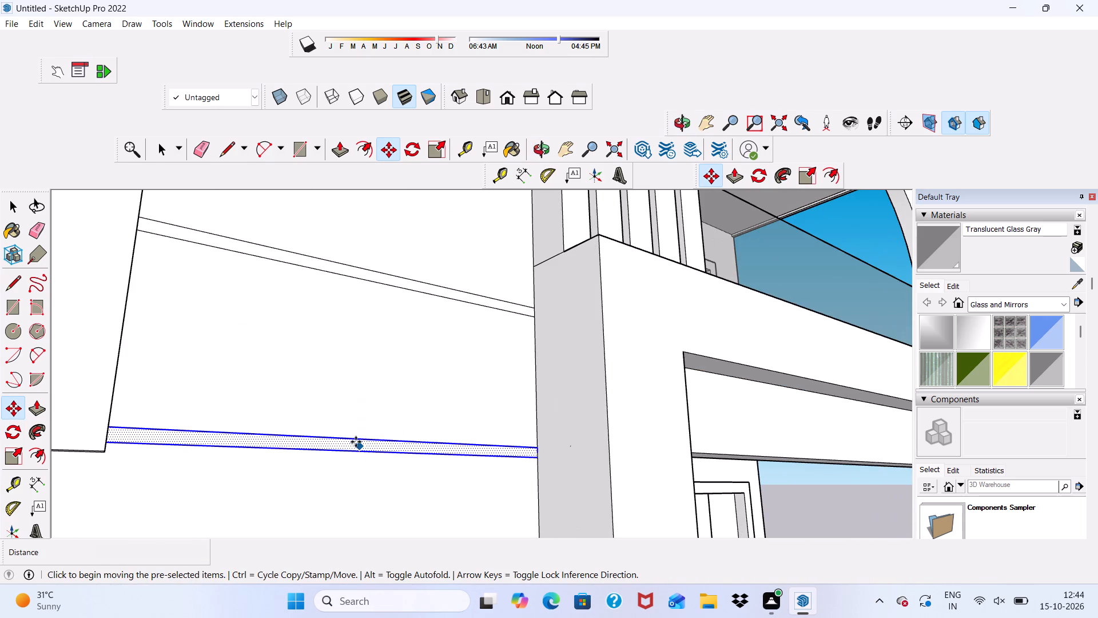
drag(350, 449, 351, 461)
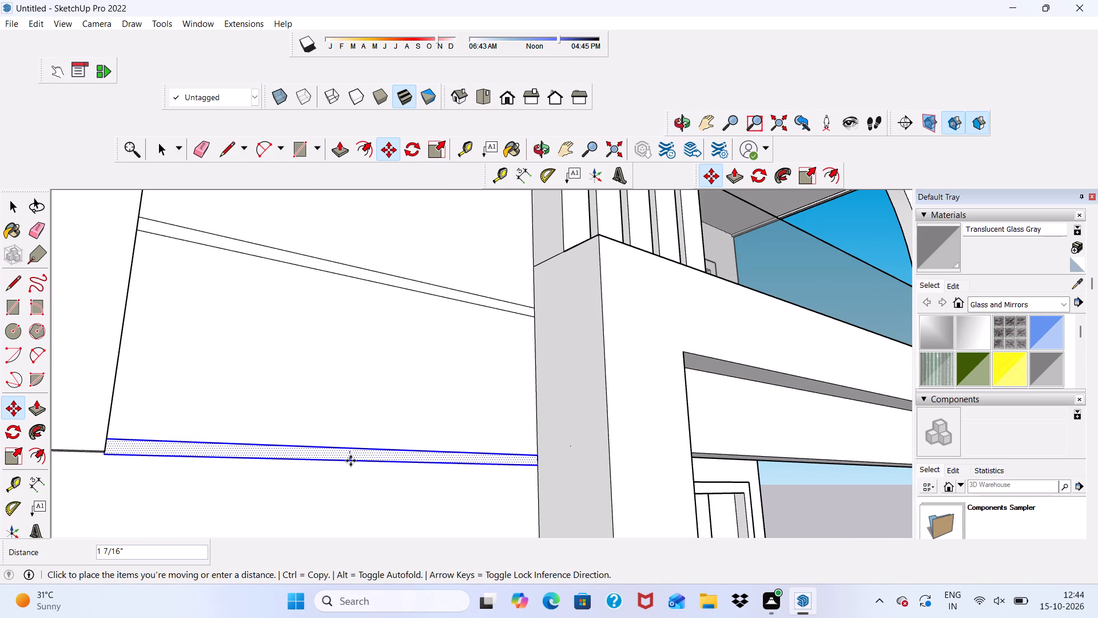
drag(351, 461, 341, 460)
double_click(341, 460)
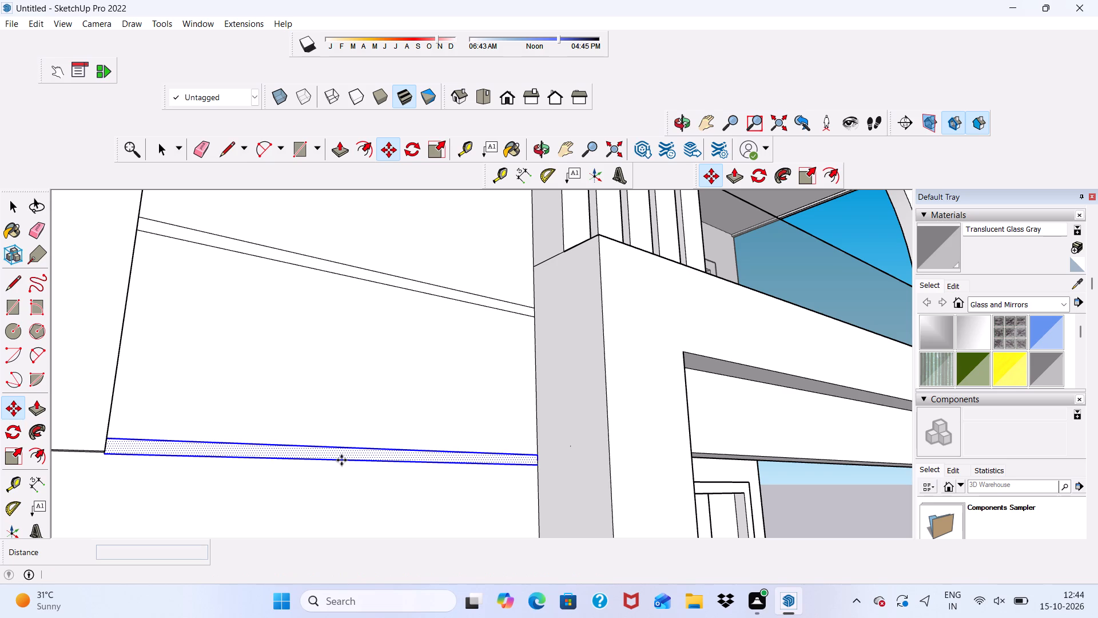
scroll(335, 390, down, 7)
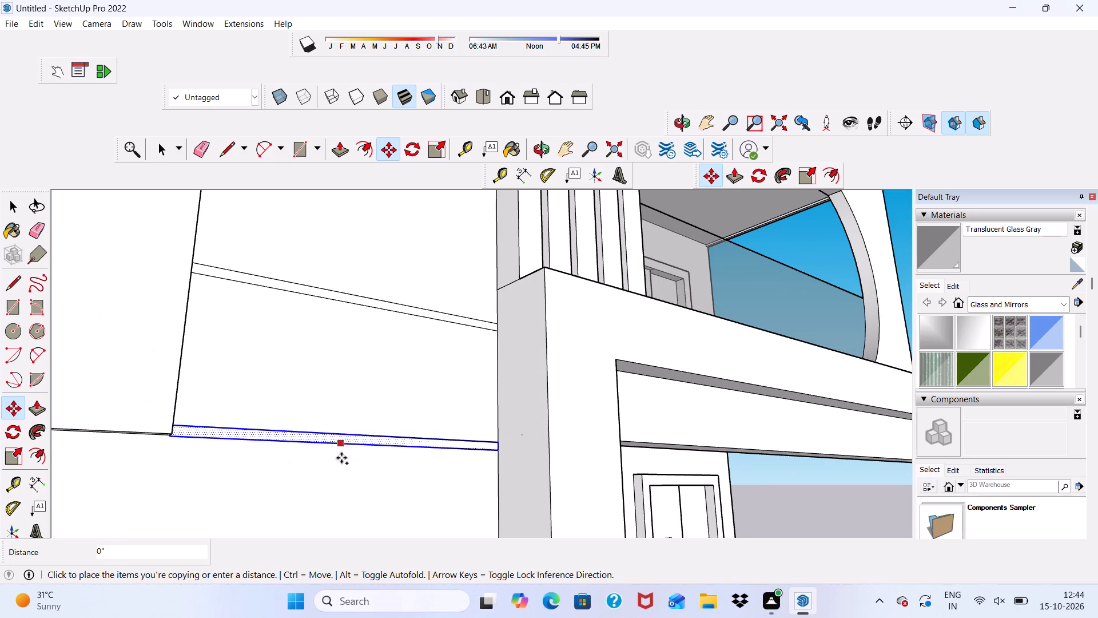
scroll(346, 470, down, 12)
scroll(341, 505, up, 1)
key(space)
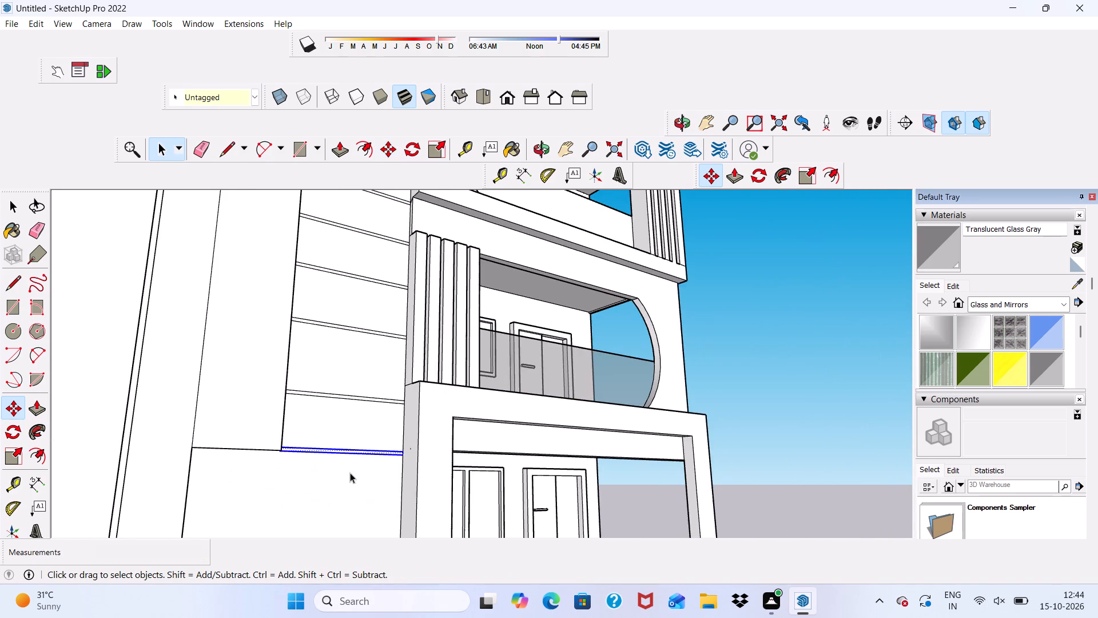
scroll(287, 444, down, 5)
scroll(339, 474, up, 6)
click(741, 354)
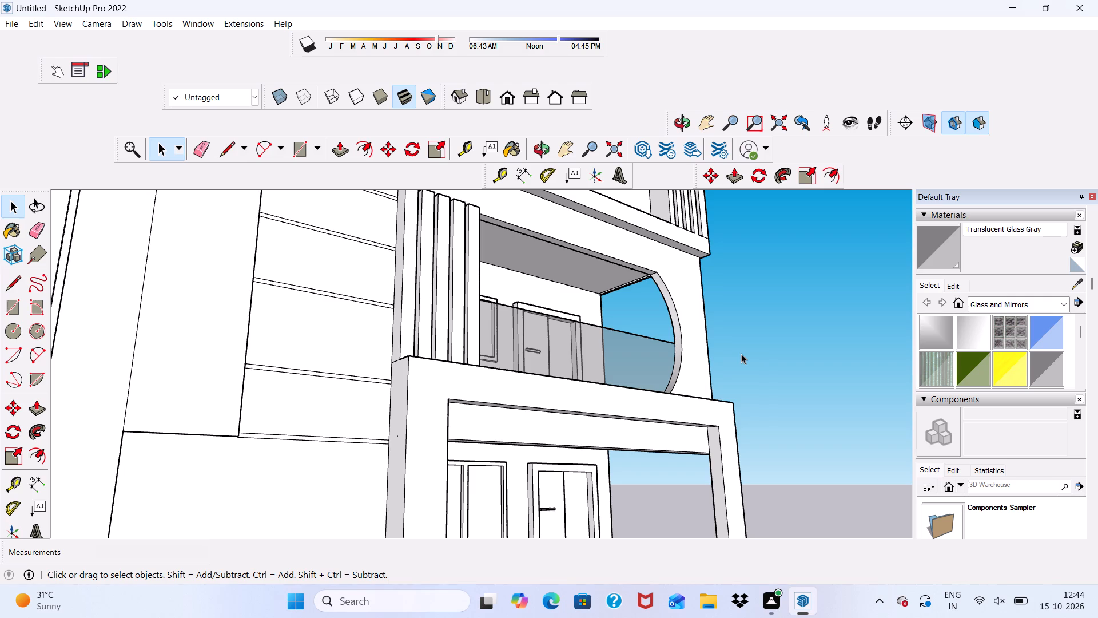
Examine the strips between the raised block and the balconies from above and below.
scroll(372, 405, up, 2)
scroll(353, 303, down, 7)
scroll(356, 256, down, 1)
middle_drag(379, 312, 297, 351)
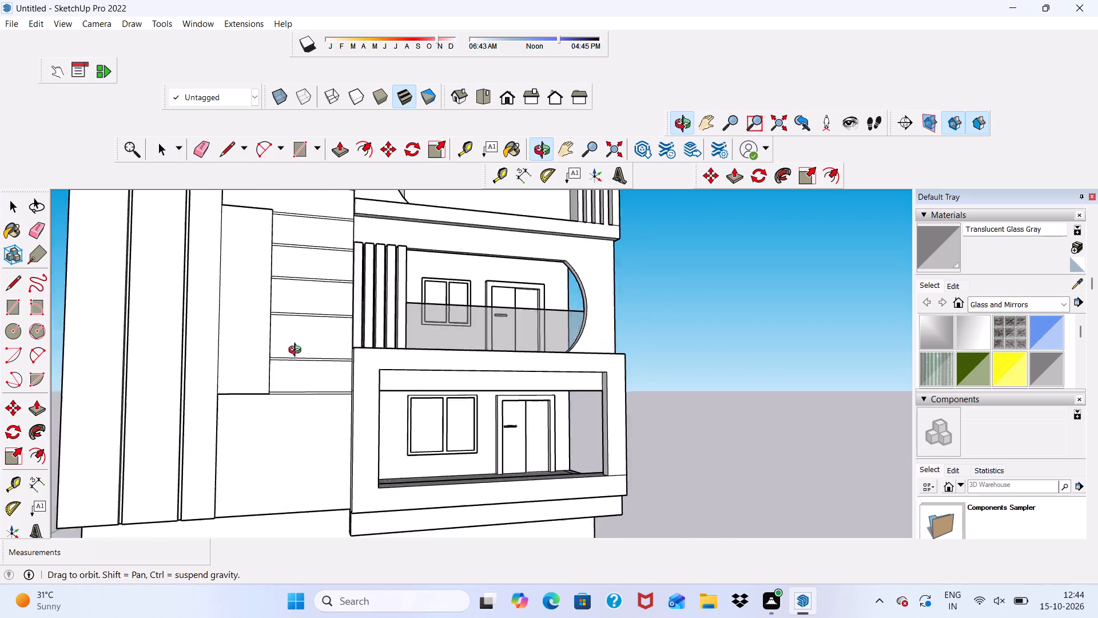
middle_drag(297, 351, 225, 272)
middle_drag(315, 239, 335, 390)
scroll(332, 394, up, 12)
scroll(309, 455, down, 5)
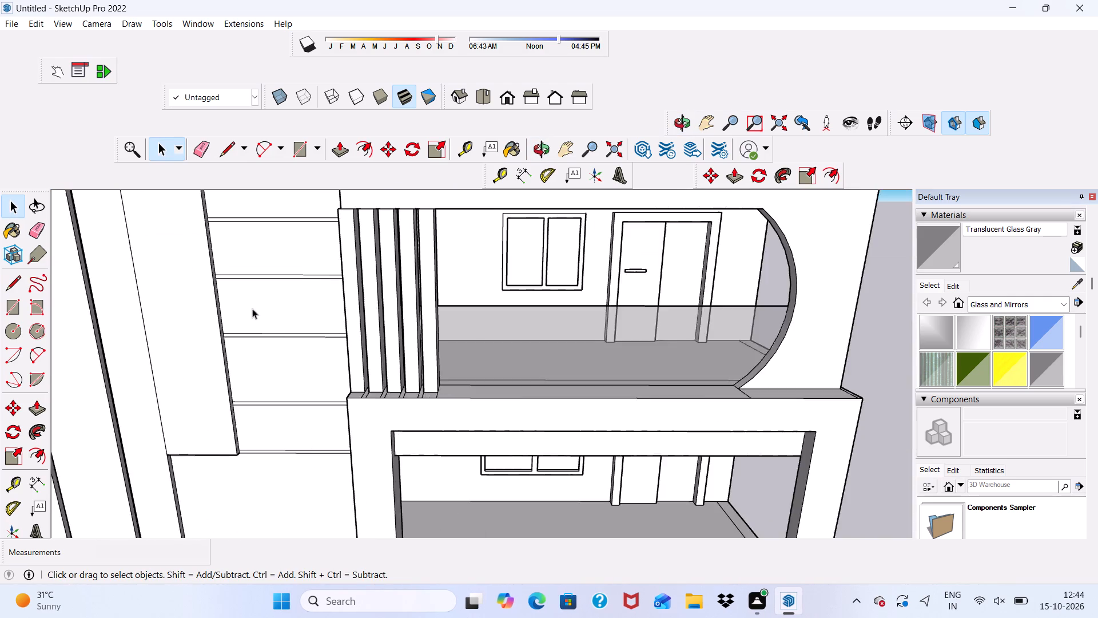
scroll(252, 308, down, 6)
middle_drag(304, 513, 304, 368)
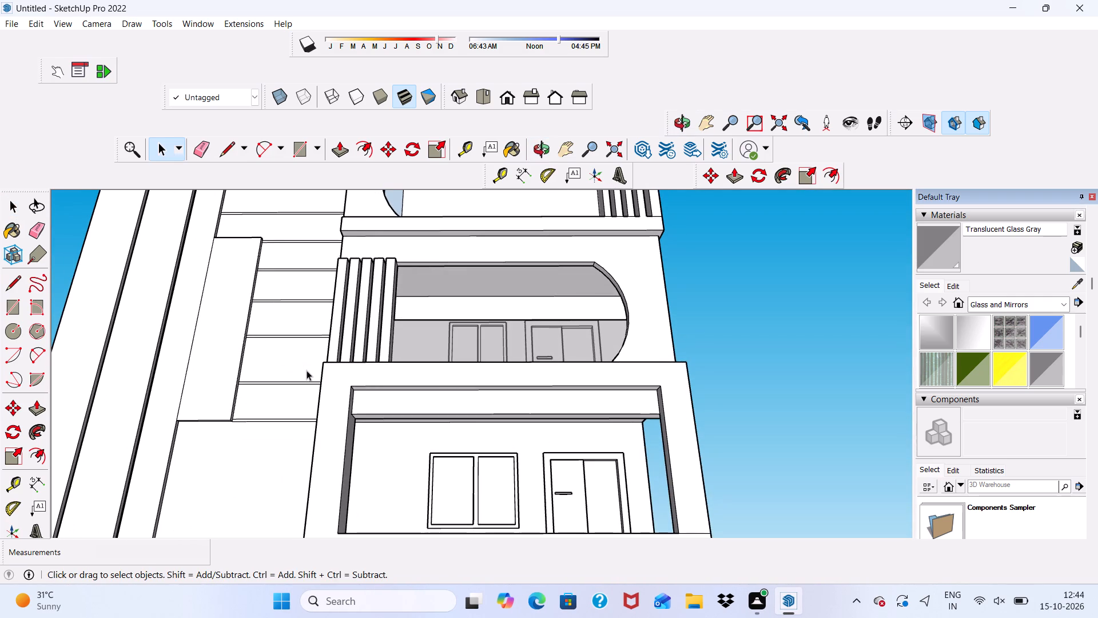
scroll(300, 372, up, 2)
scroll(295, 382, down, 6)
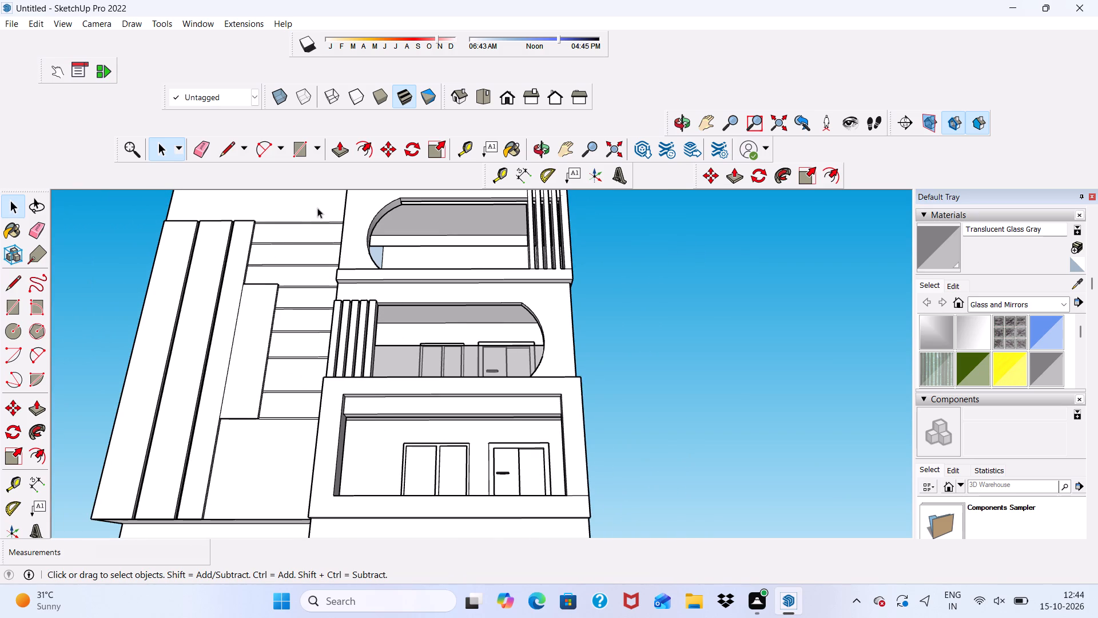
Draw a thin rectangle about 1 5/8" by 8' 11 3/8" across the wall below the raised block, from grooved panel to balcony frame.
click(295, 143)
scroll(279, 554, up, 3)
scroll(268, 465, up, 10)
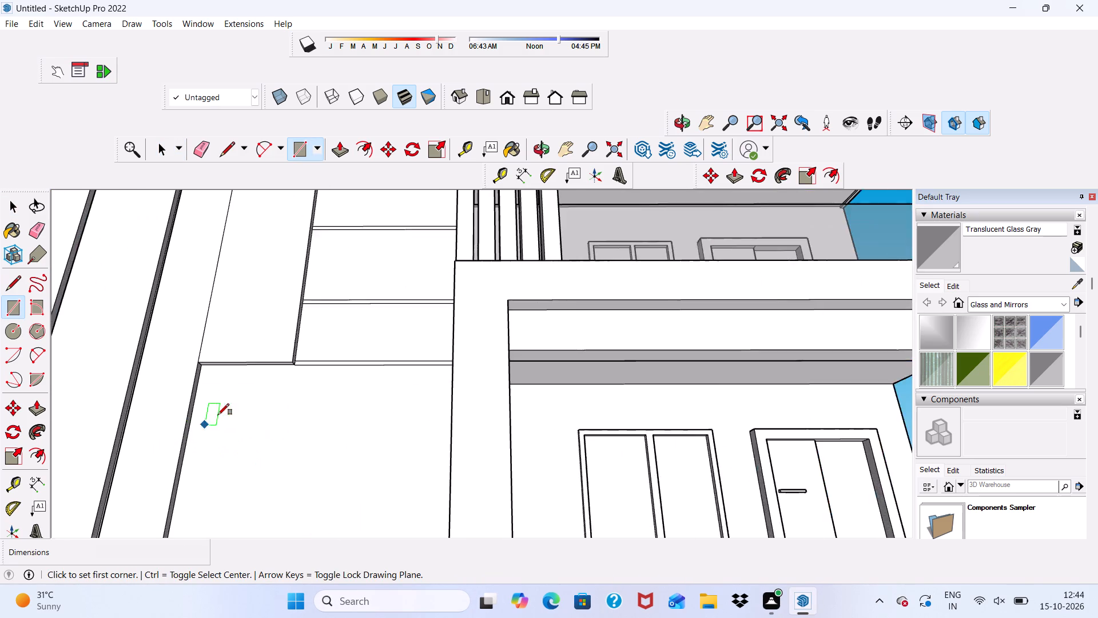
scroll(218, 415, up, 9)
click(175, 406)
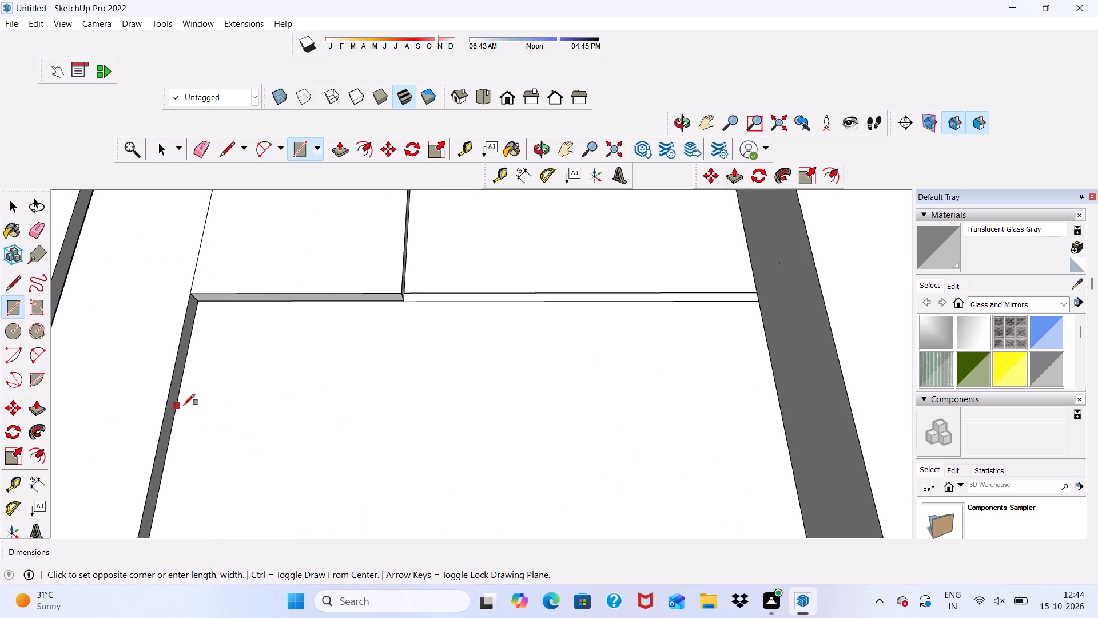
scroll(201, 416, down, 11)
scroll(400, 438, up, 11)
scroll(440, 421, down, 5)
middle_drag(448, 419, 582, 434)
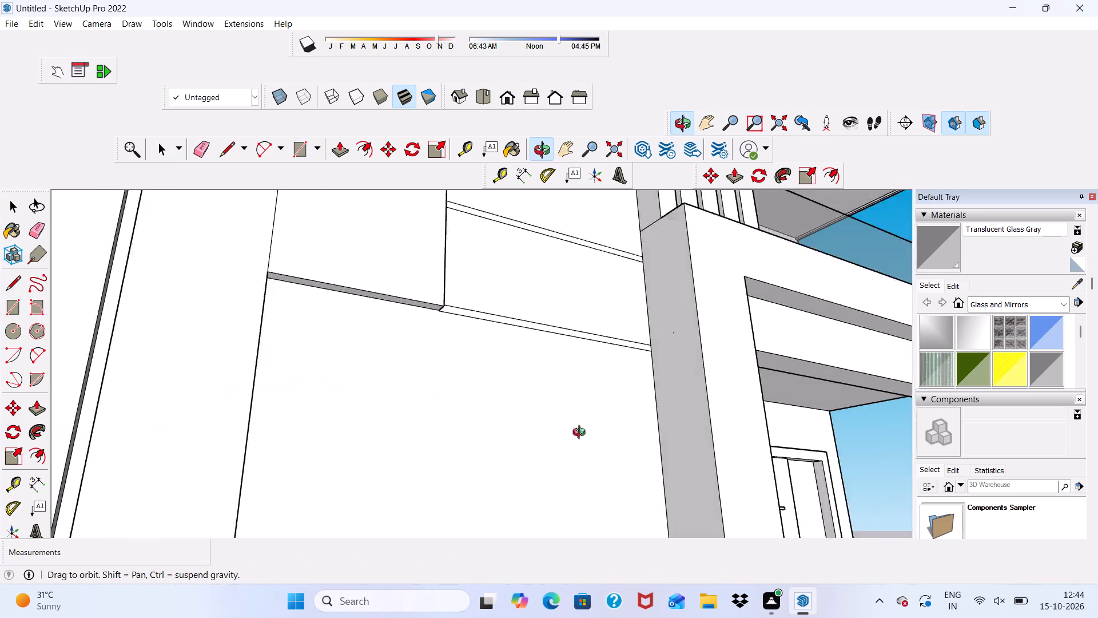
middle_drag(582, 434, 613, 443)
scroll(664, 468, up, 4)
scroll(661, 400, up, 4)
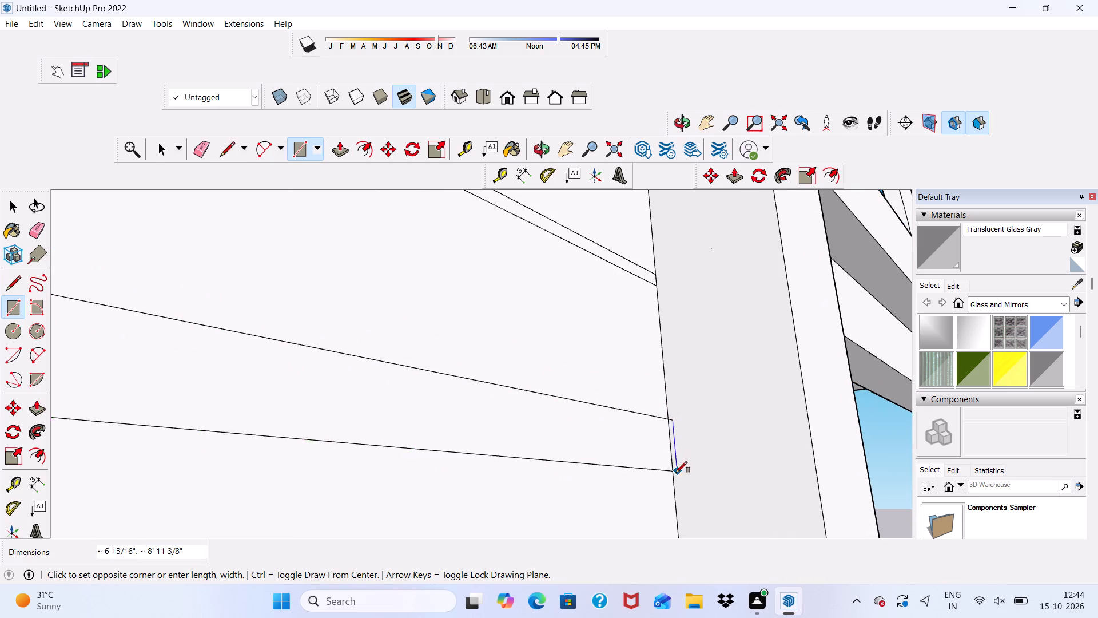
click(666, 431)
Copy the new wide strip down the wall below the raised block by about 2' 4 15/16".
scroll(524, 404, down, 2)
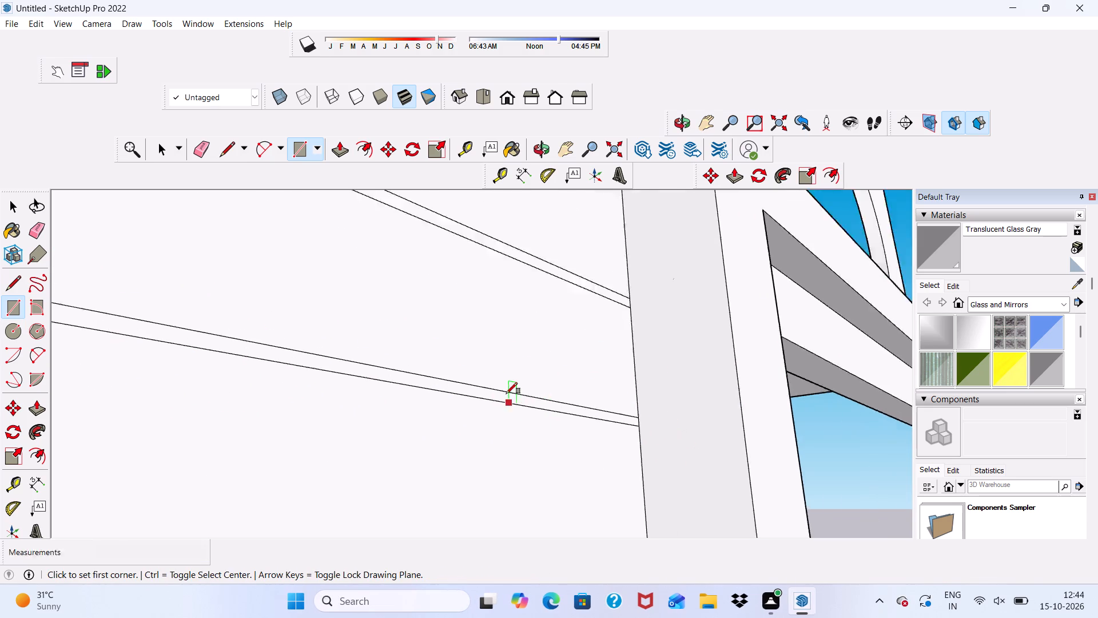
scroll(506, 394, down, 6)
middle_drag(512, 392, 318, 506)
scroll(351, 344, down, 7)
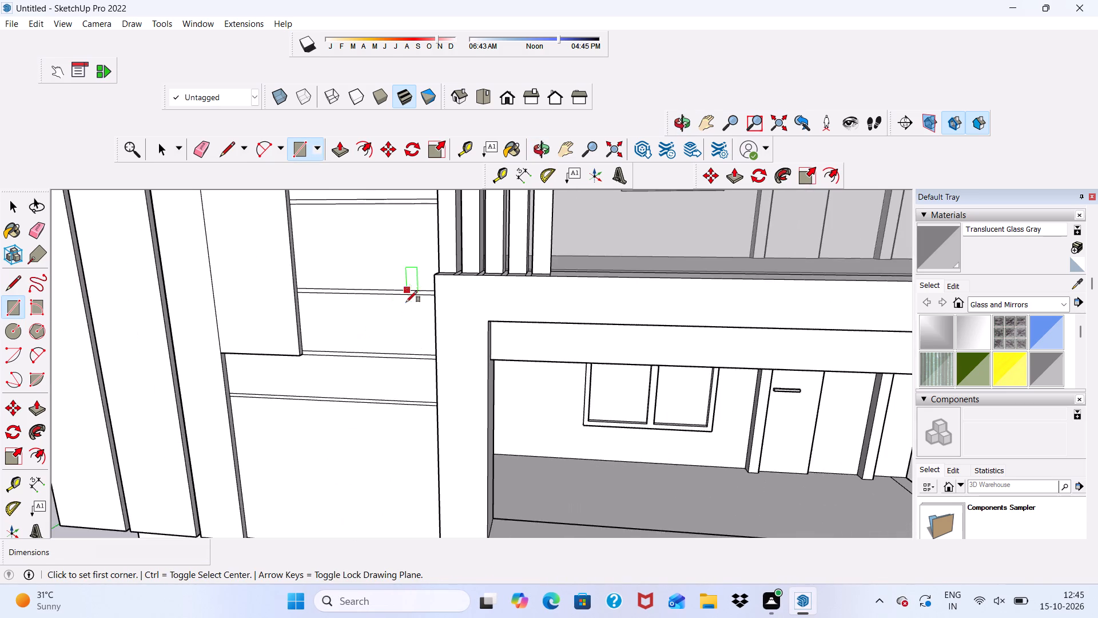
scroll(412, 336, down, 2)
key(space)
scroll(374, 435, up, 11)
double_click(358, 338)
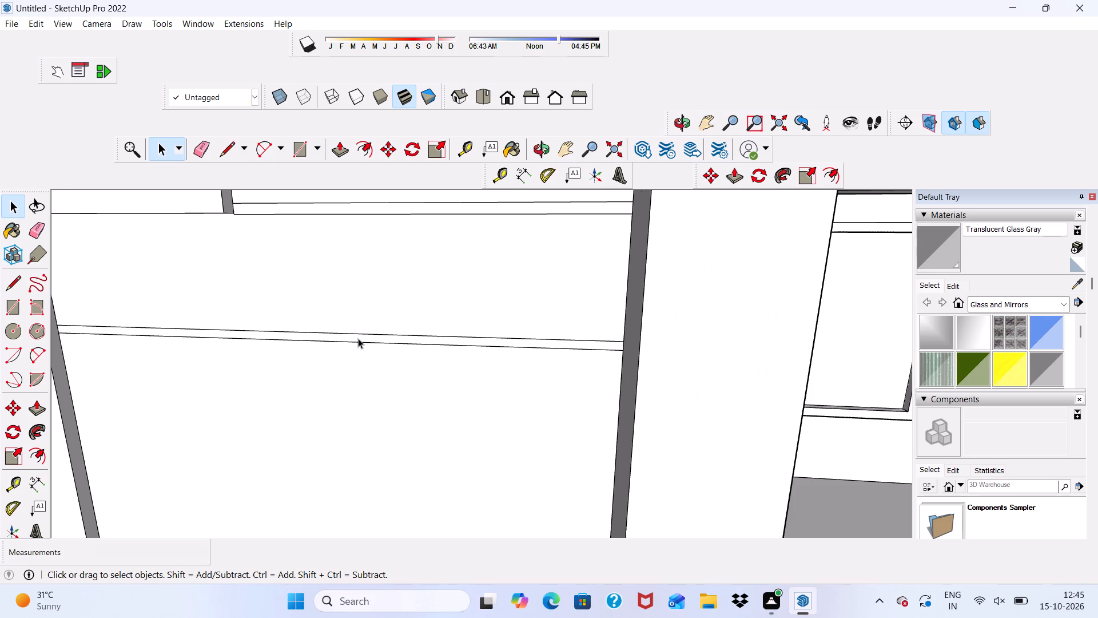
drag(388, 146, 388, 157)
scroll(412, 310, down, 5)
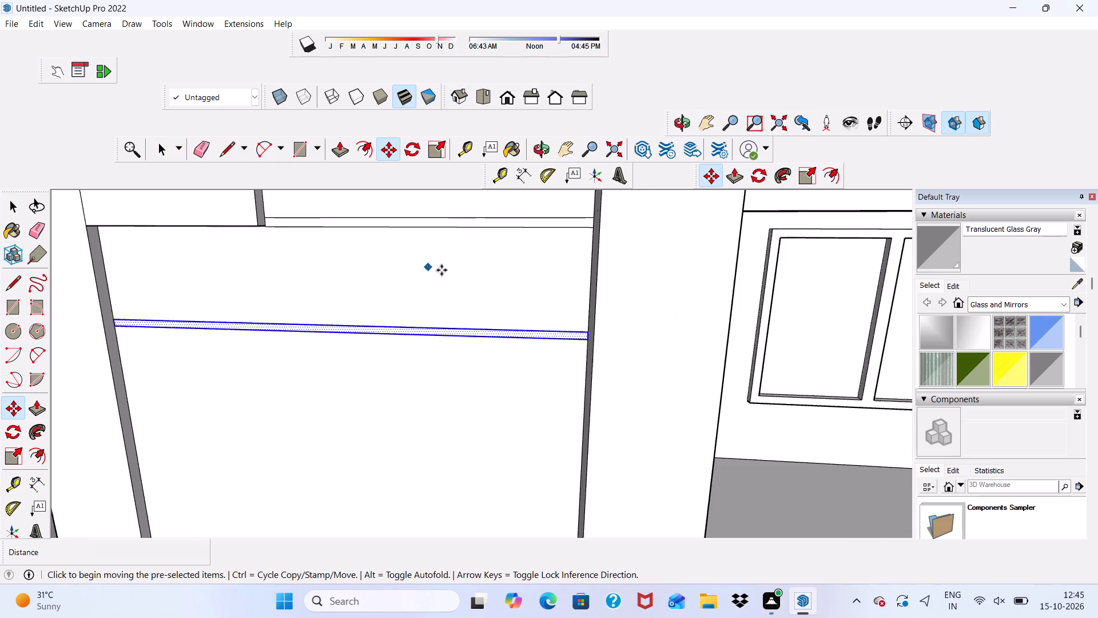
scroll(441, 270, down, 1)
scroll(486, 286, down, 4)
scroll(488, 296, up, 4)
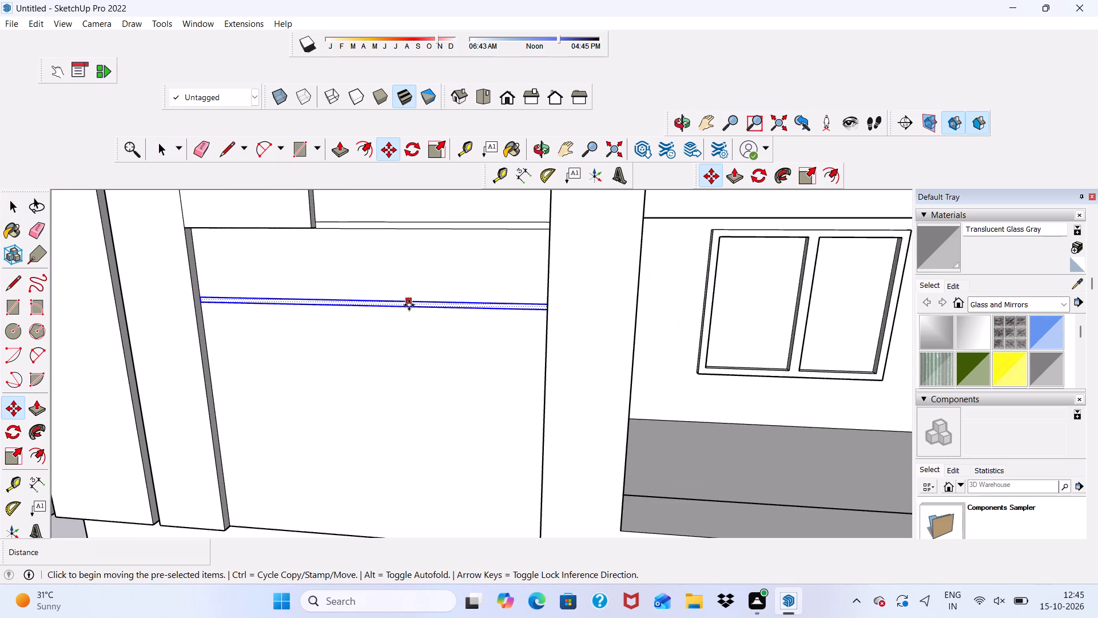
click(409, 305)
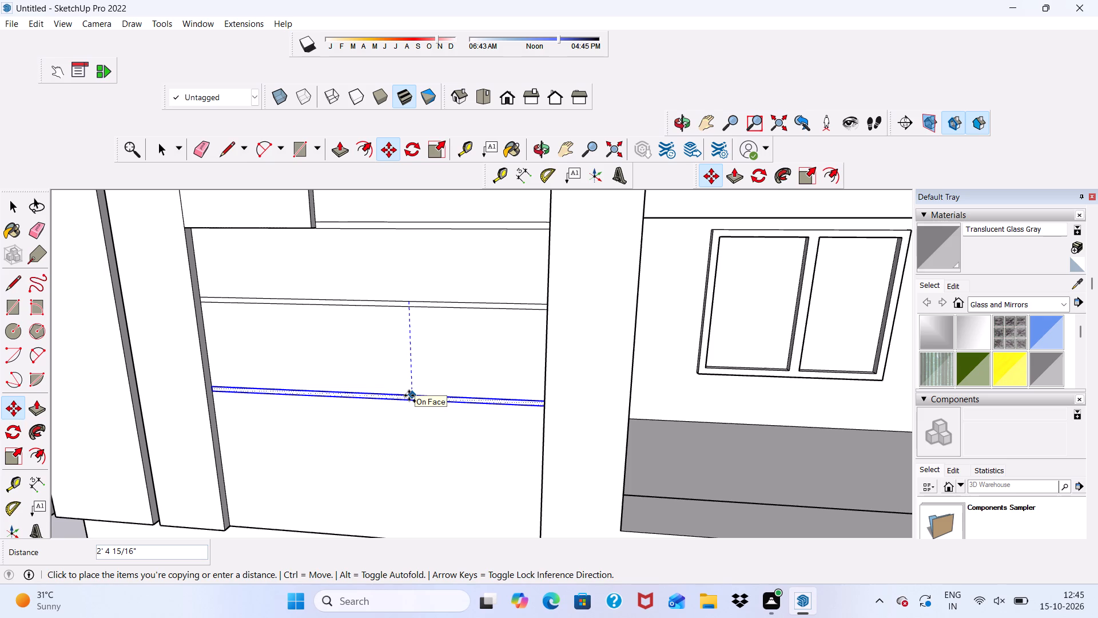
click(409, 395)
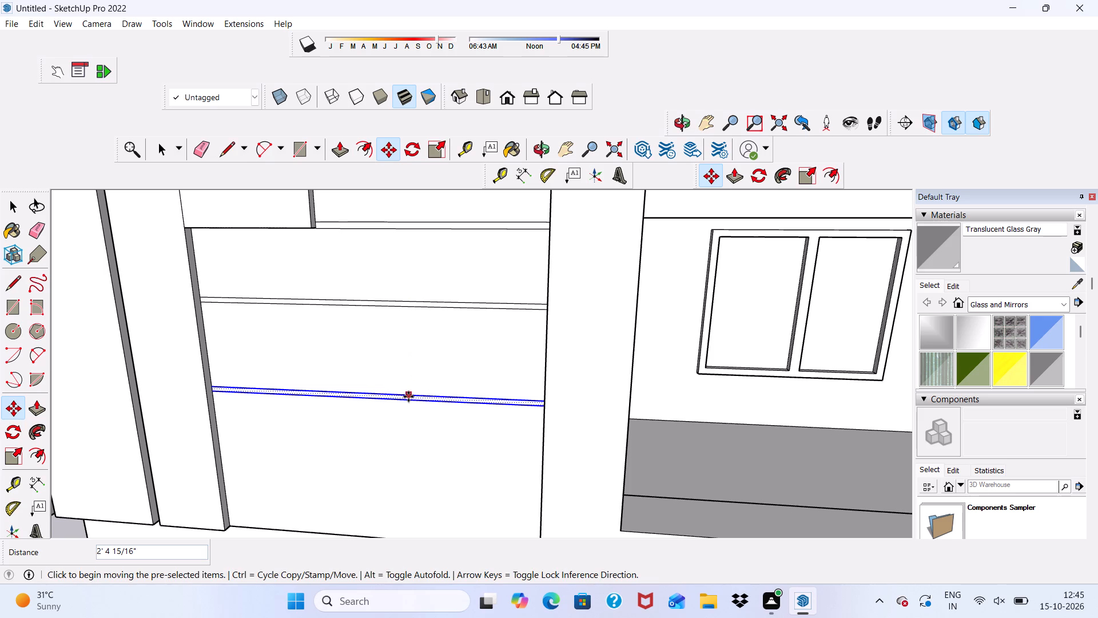
Copy the lowest wide strip down again by about 2' 2 5/16", near the wall's bottom edge, and clear the selection.
click(408, 397)
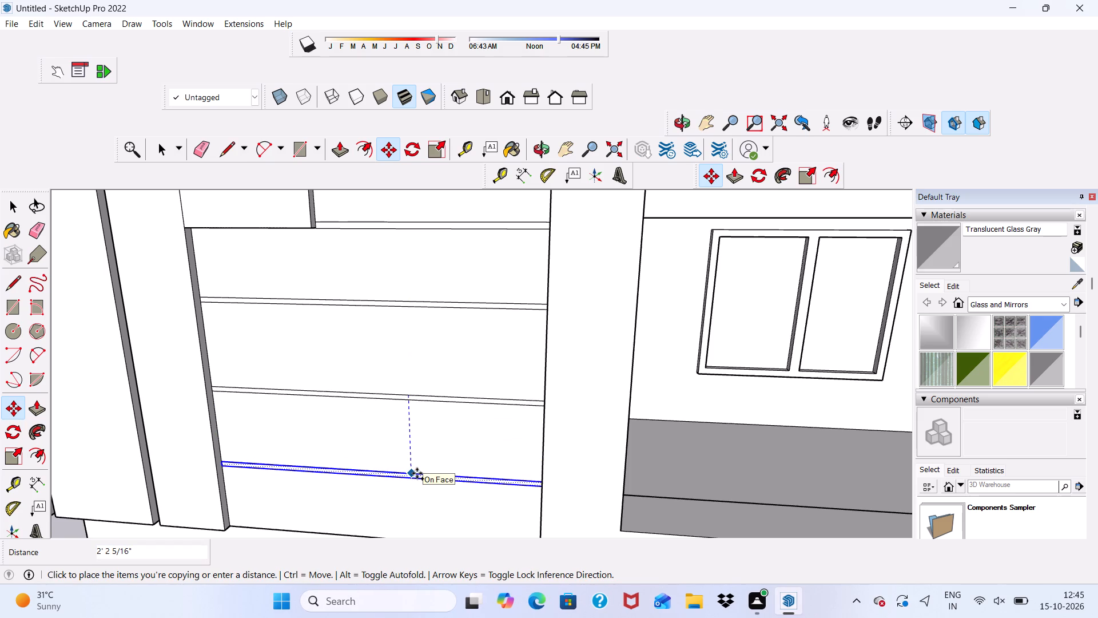
click(417, 473)
scroll(419, 391, down, 10)
middle_drag(540, 381, 540, 322)
key(space)
click(188, 387)
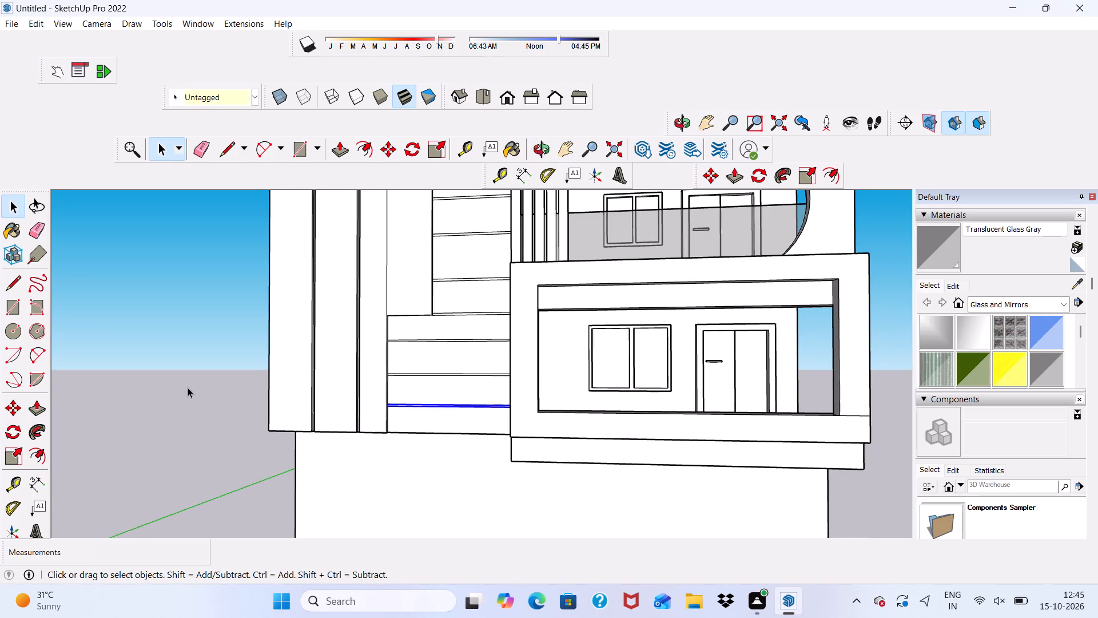
Examine the strip pattern and the whole front elevation from the side, front and below.
scroll(300, 433, down, 5)
middle_drag(503, 434, 259, 442)
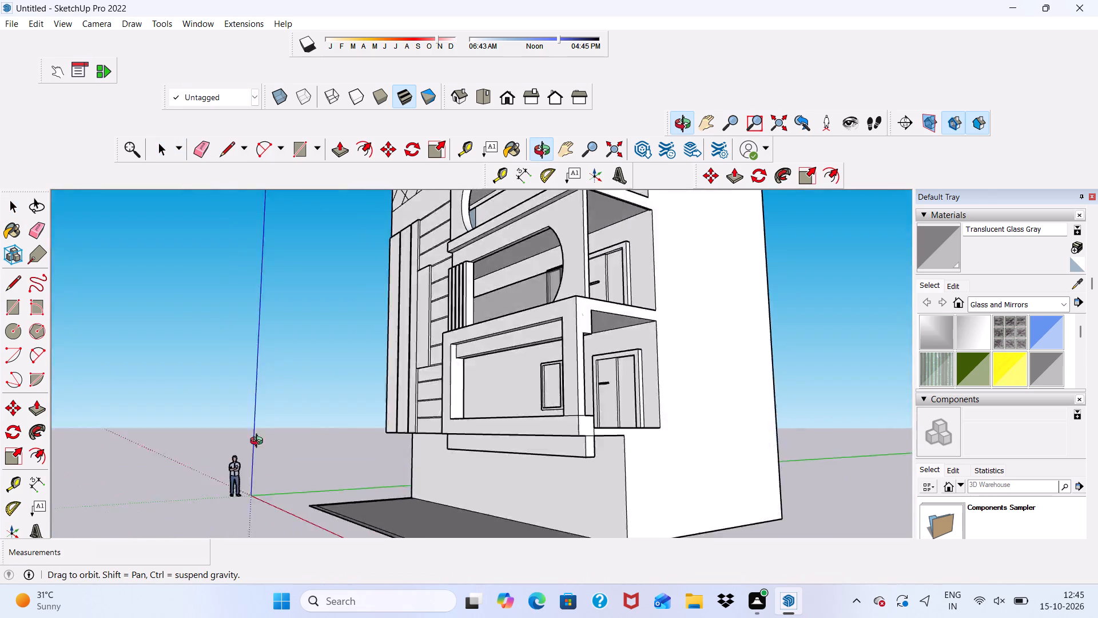
middle_drag(259, 442, 529, 462)
scroll(529, 457, up, 2)
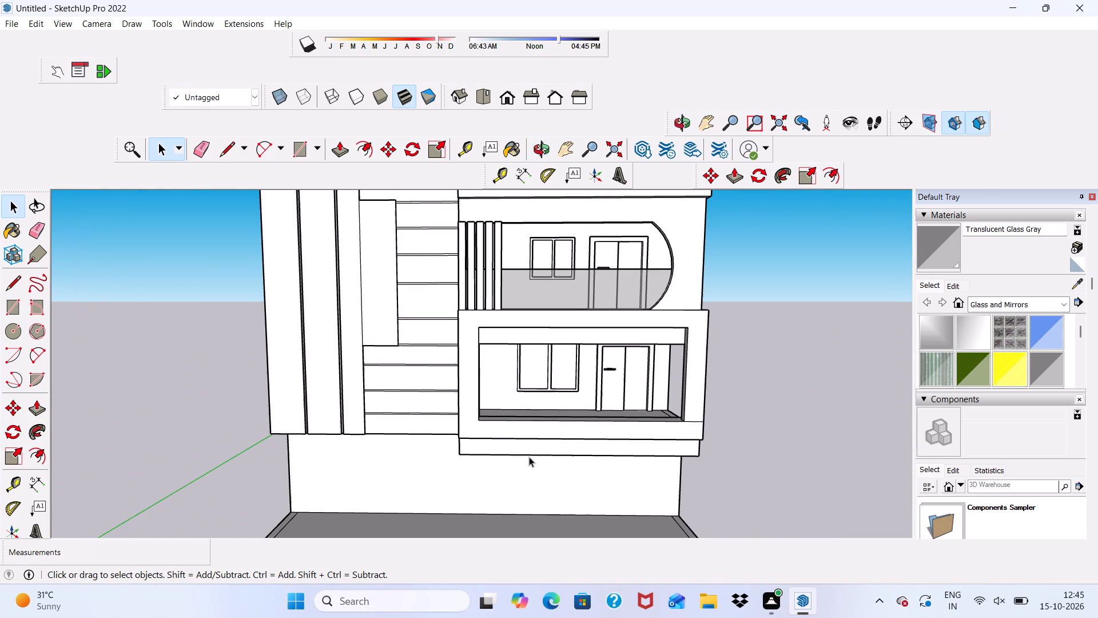
scroll(529, 457, up, 4)
scroll(513, 457, down, 5)
middle_drag(425, 412, 421, 398)
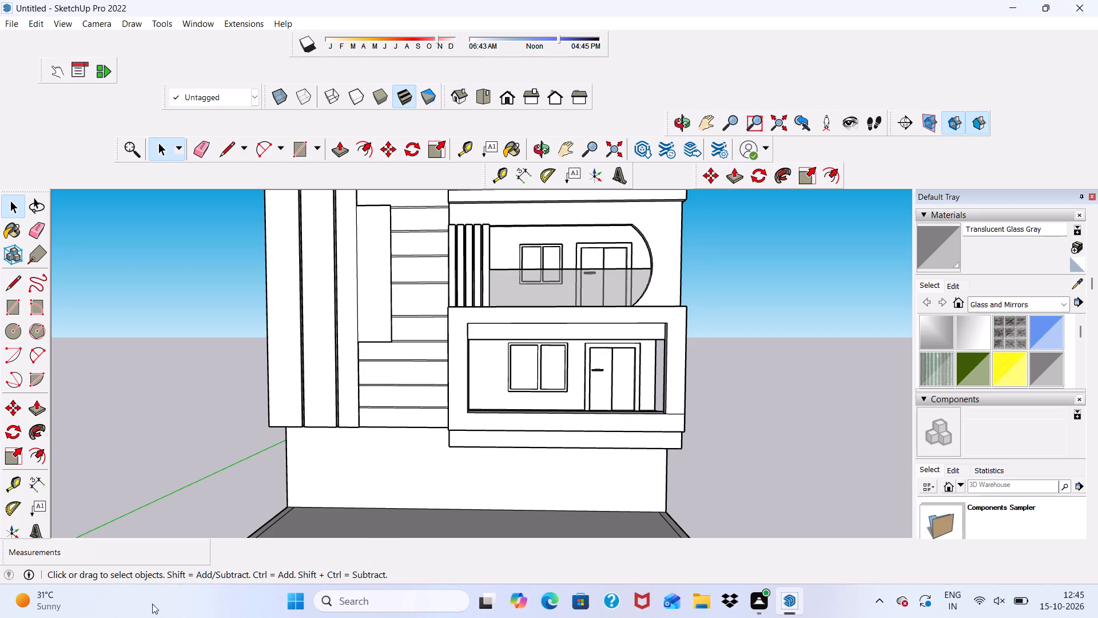
scroll(199, 617, down, 6)
scroll(54, 617, up, 1)
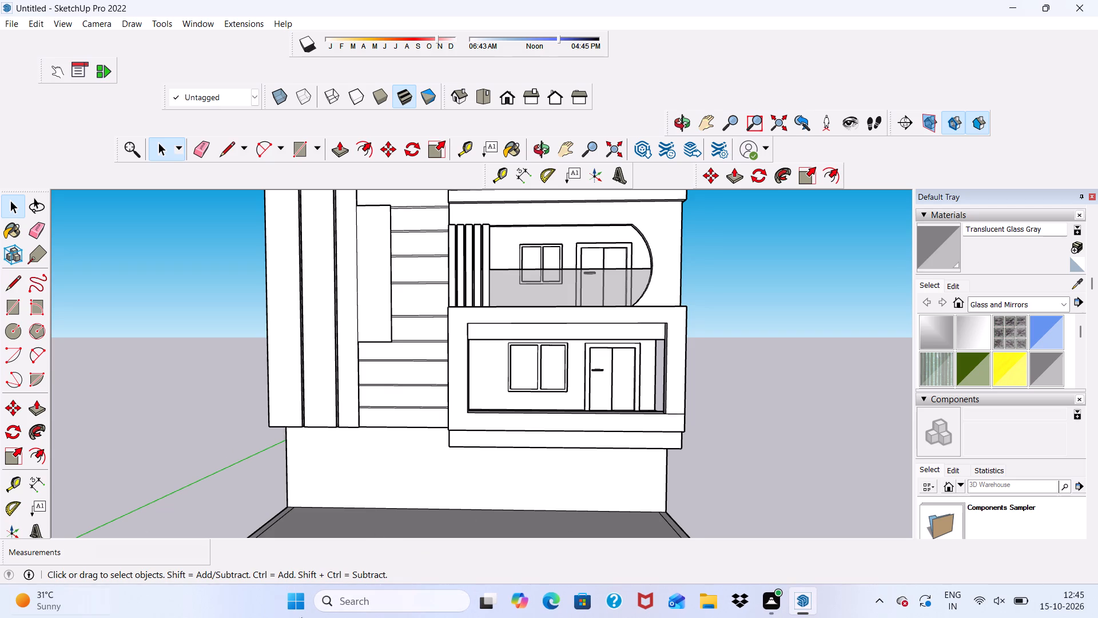
scroll(615, 514, up, 1)
scroll(420, 421, down, 6)
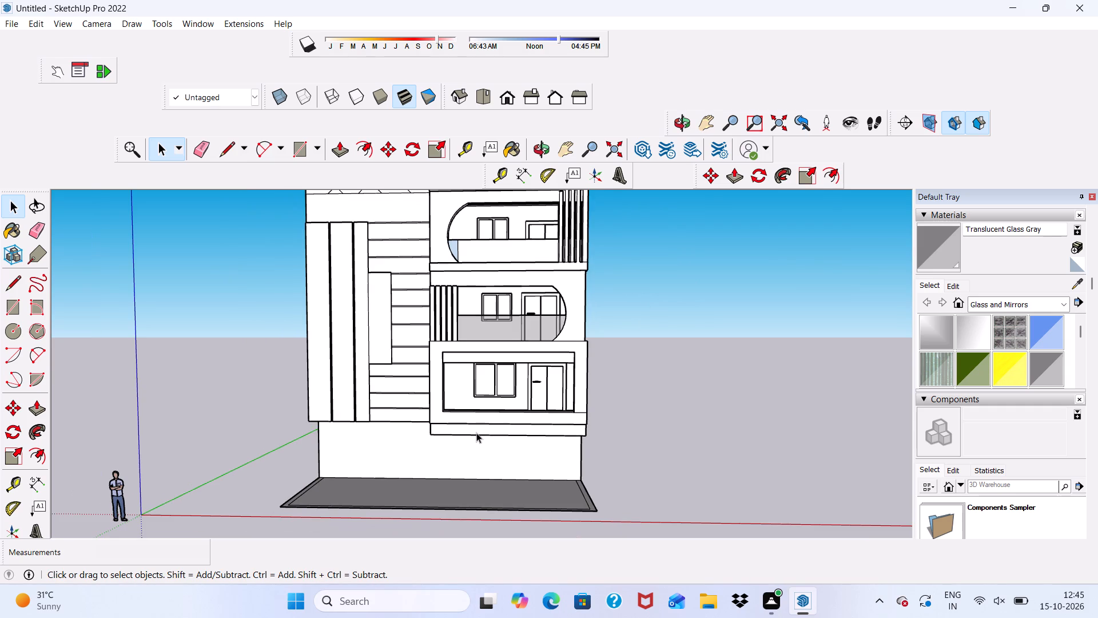
scroll(526, 320, up, 1)
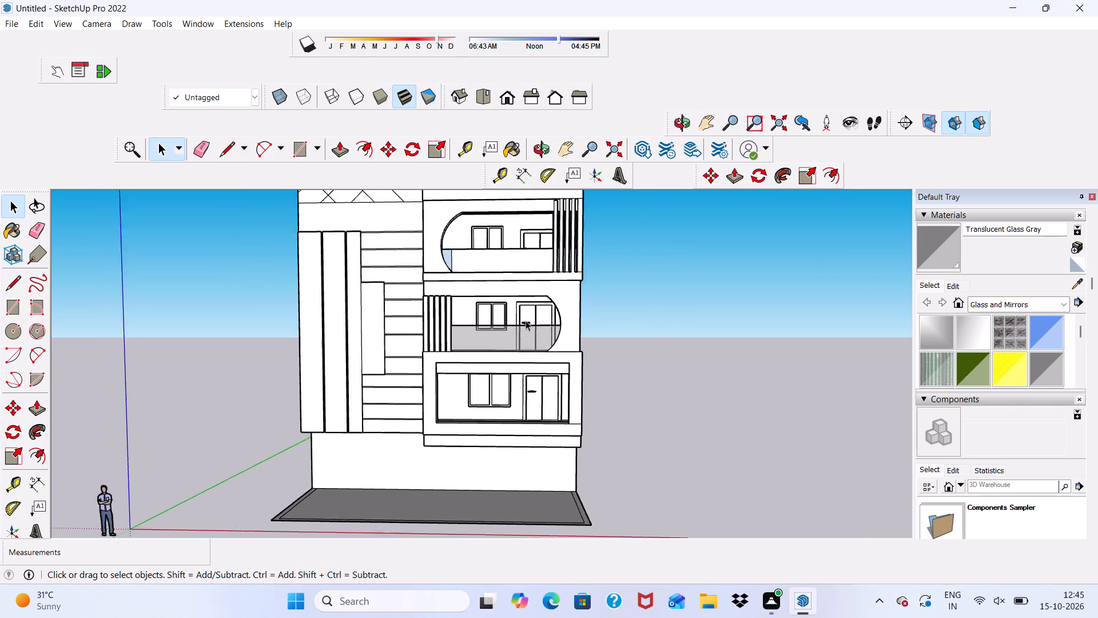
scroll(526, 320, up, 2)
scroll(526, 320, down, 10)
middle_drag(504, 425, 516, 279)
scroll(516, 278, up, 9)
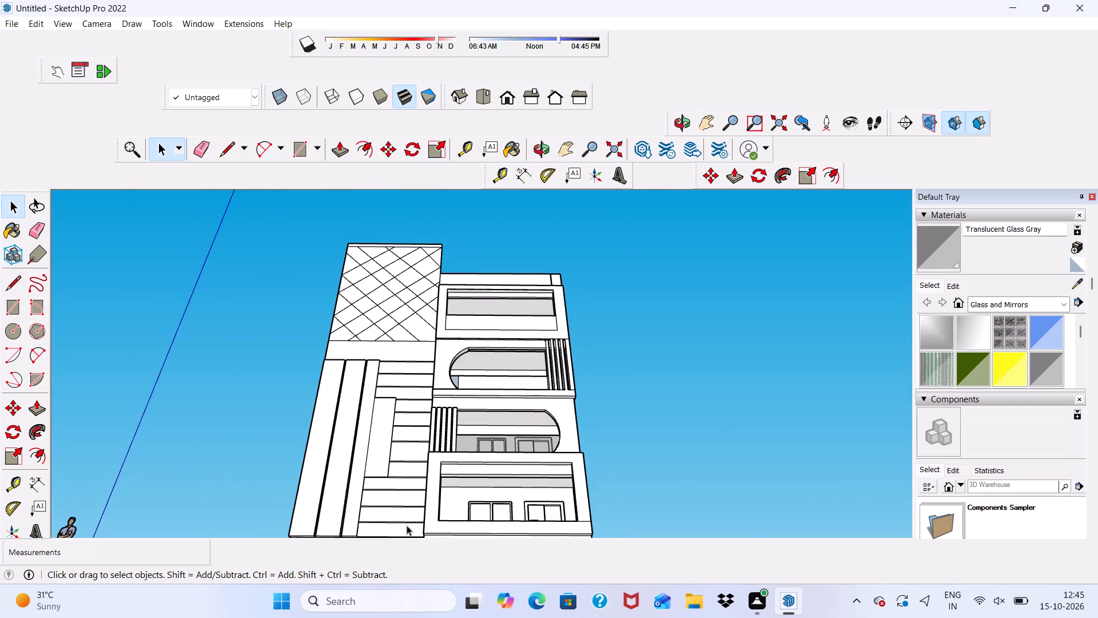
Push/Pull the narrow underside strip of the tower's front wall down to the base slab by about 9' 4 1/8".
scroll(407, 525, up, 3)
scroll(442, 417, down, 6)
scroll(518, 320, up, 8)
scroll(555, 301, down, 6)
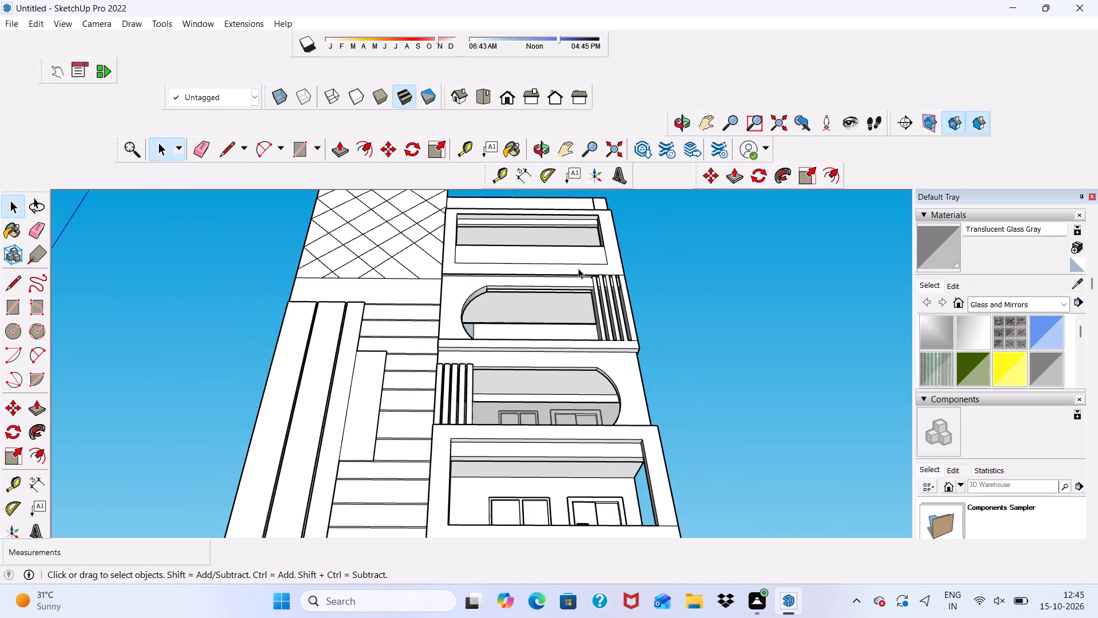
scroll(578, 268, down, 4)
scroll(355, 553, up, 5)
scroll(443, 446, up, 20)
scroll(443, 446, up, 6)
scroll(389, 472, down, 2)
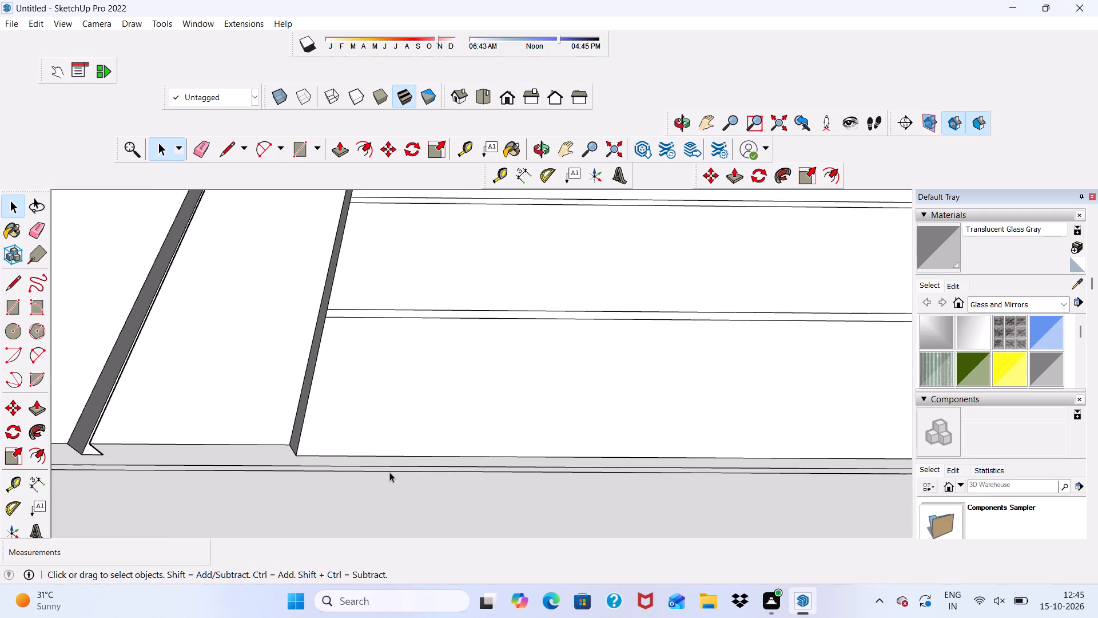
middle_drag(389, 472, 460, 442)
scroll(425, 462, up, 10)
click(424, 453)
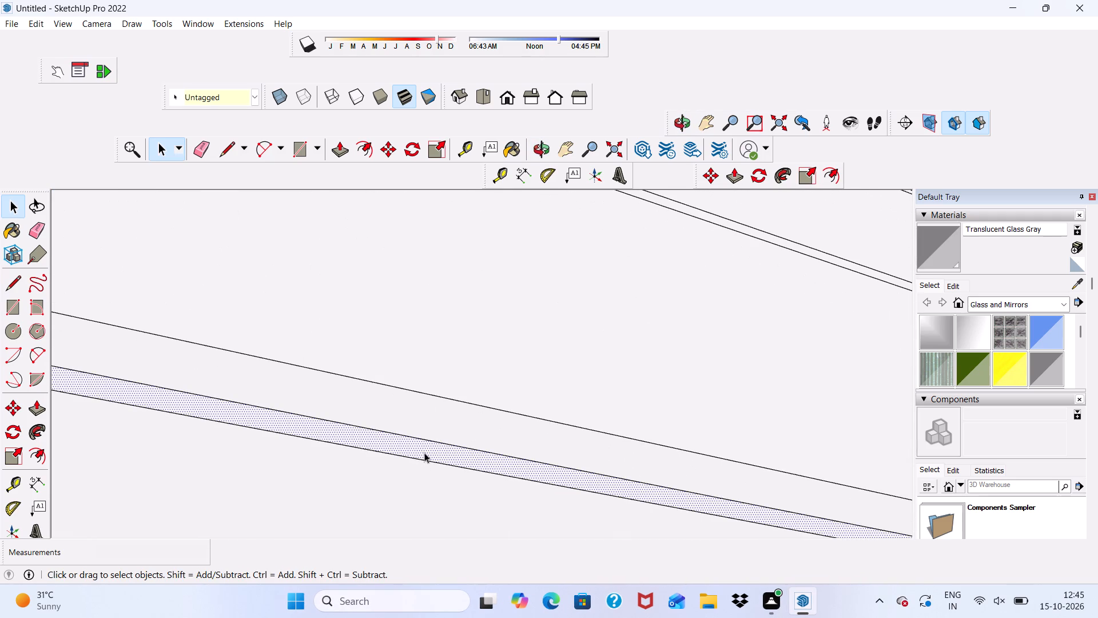
drag(342, 146, 345, 151)
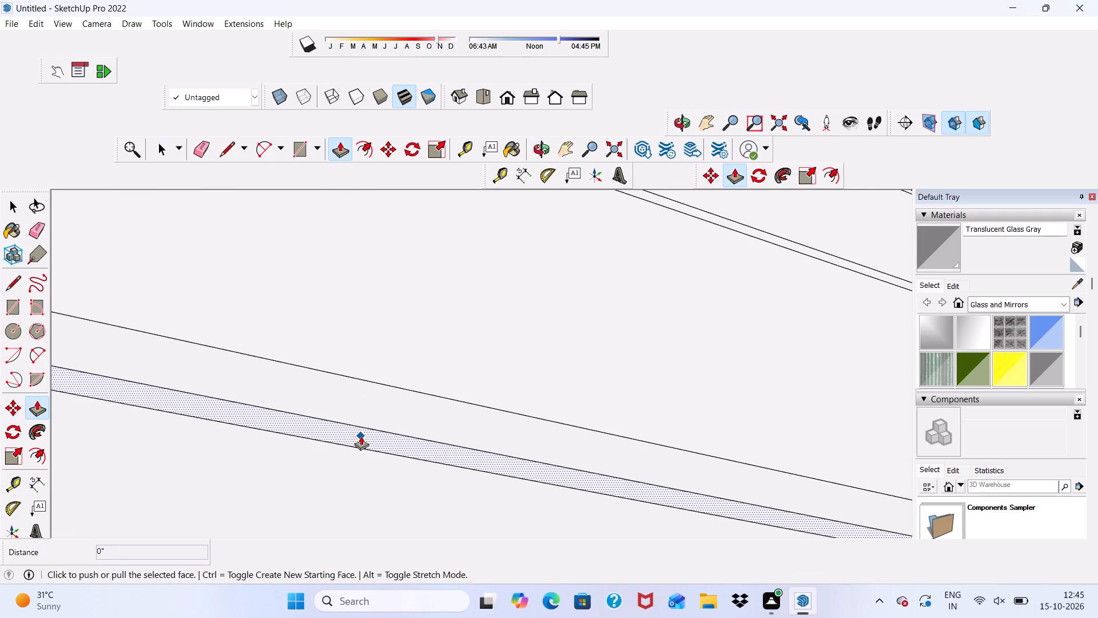
click(361, 436)
scroll(381, 542, down, 3)
scroll(444, 422, down, 14)
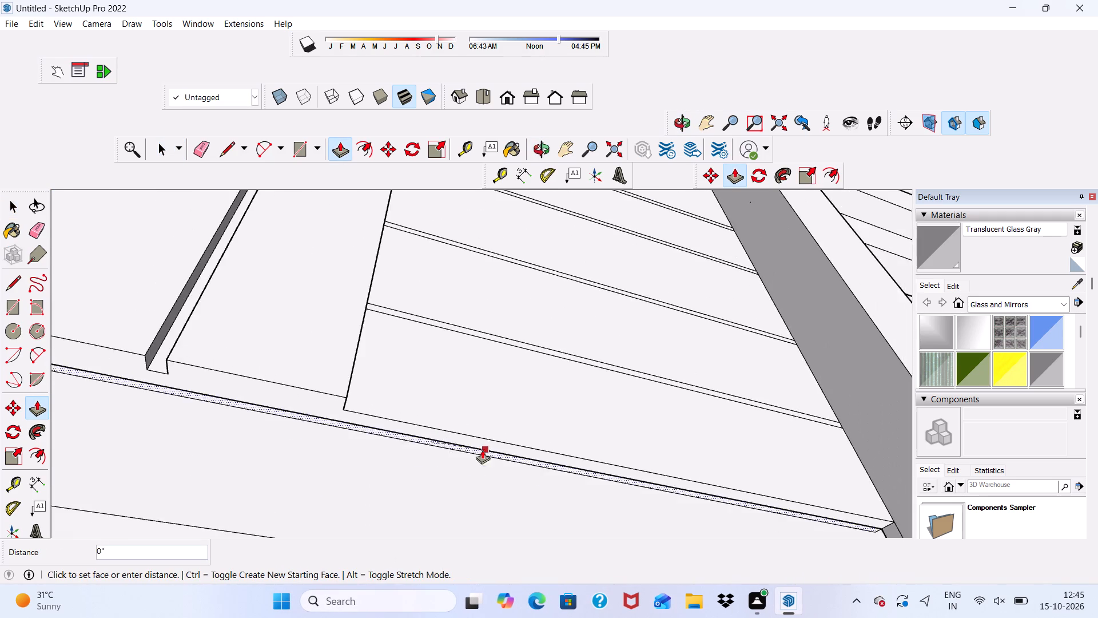
scroll(475, 464, down, 7)
middle_drag(473, 548, 463, 605)
scroll(462, 597, down, 1)
scroll(446, 494, down, 1)
middle_drag(446, 494, 450, 524)
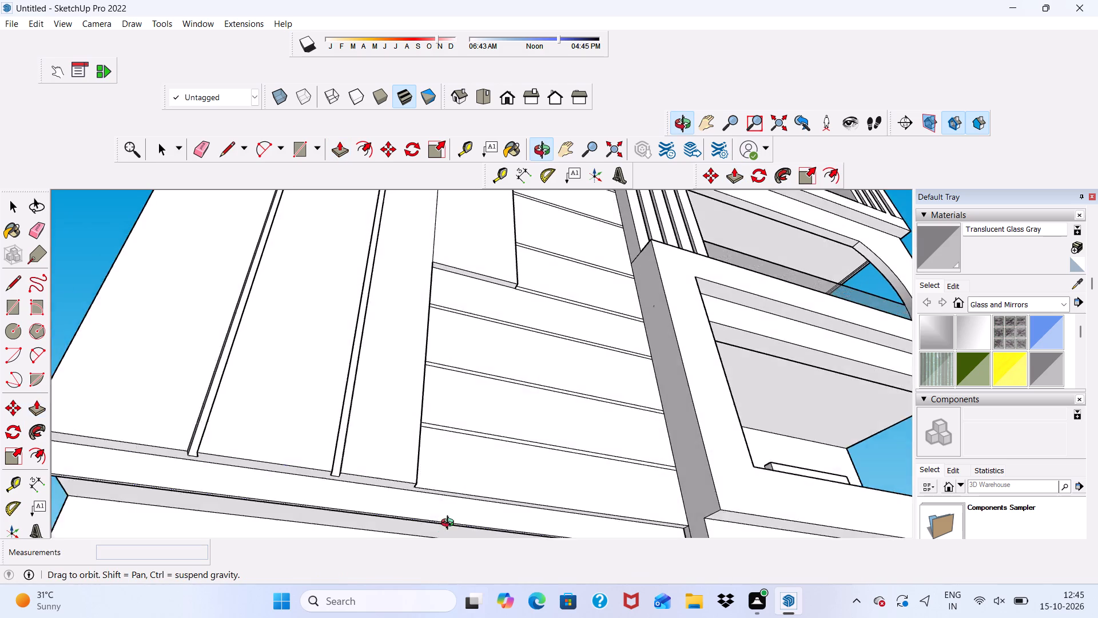
middle_drag(450, 524, 420, 576)
scroll(420, 485, down, 10)
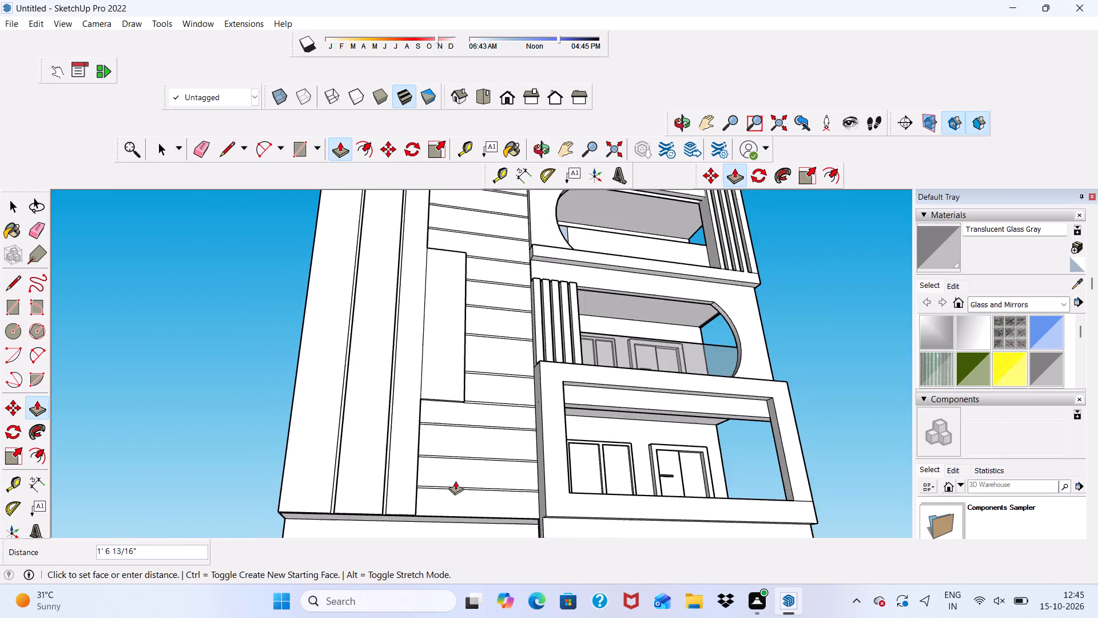
scroll(449, 416, down, 6)
scroll(444, 520, up, 5)
scroll(430, 528, down, 12)
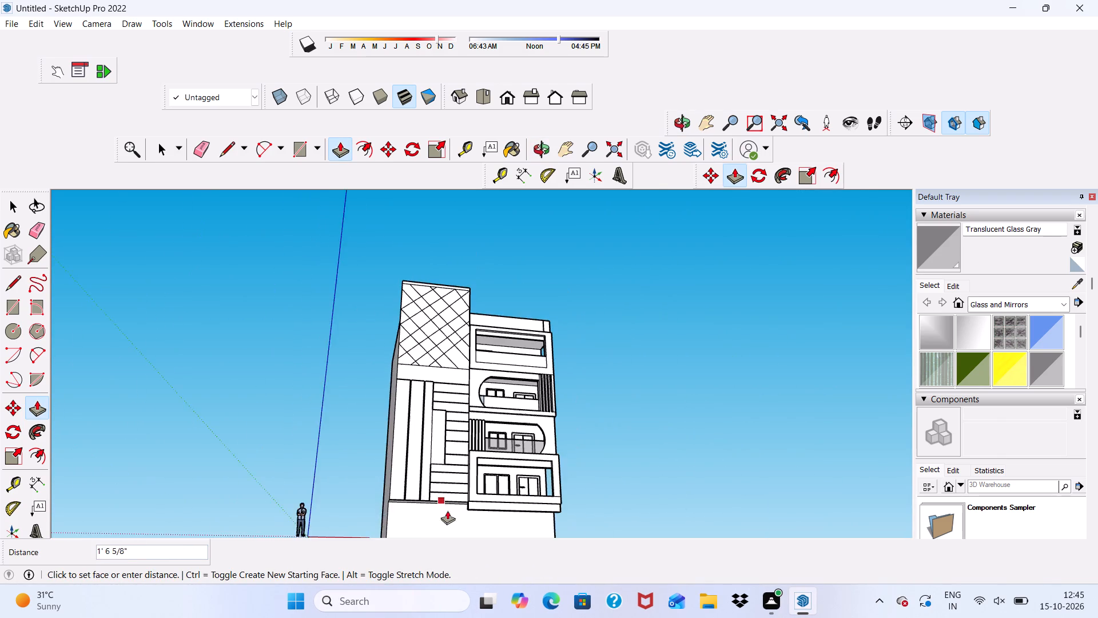
scroll(447, 510, down, 2)
middle_drag(455, 498, 370, 609)
scroll(411, 550, up, 5)
scroll(439, 498, up, 5)
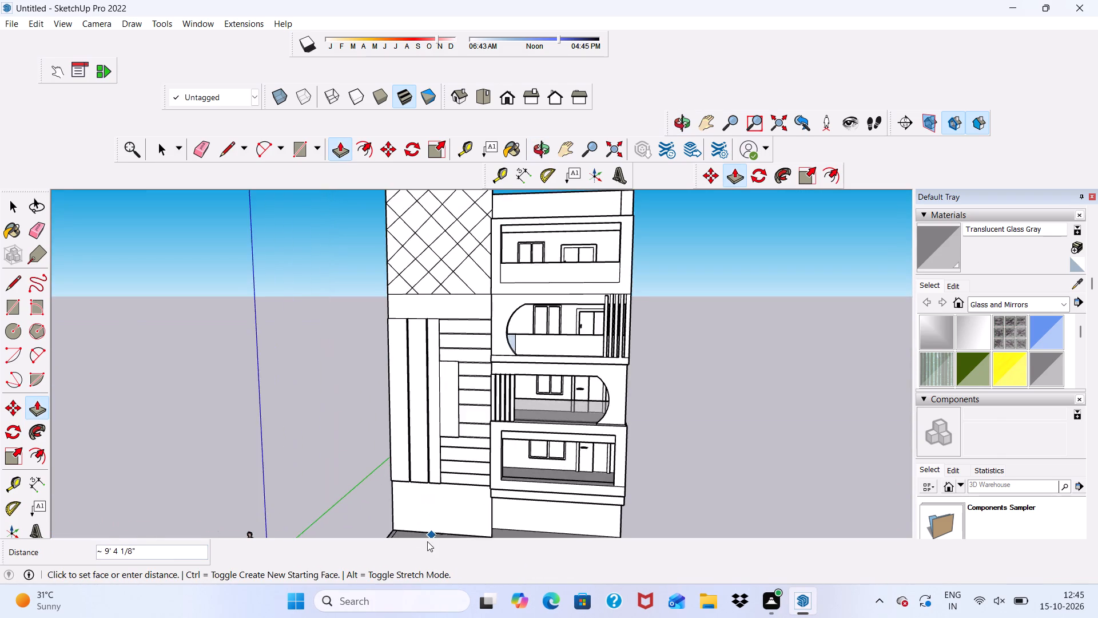
scroll(427, 541, up, 3)
scroll(429, 501, down, 6)
scroll(459, 466, down, 4)
scroll(436, 518, up, 14)
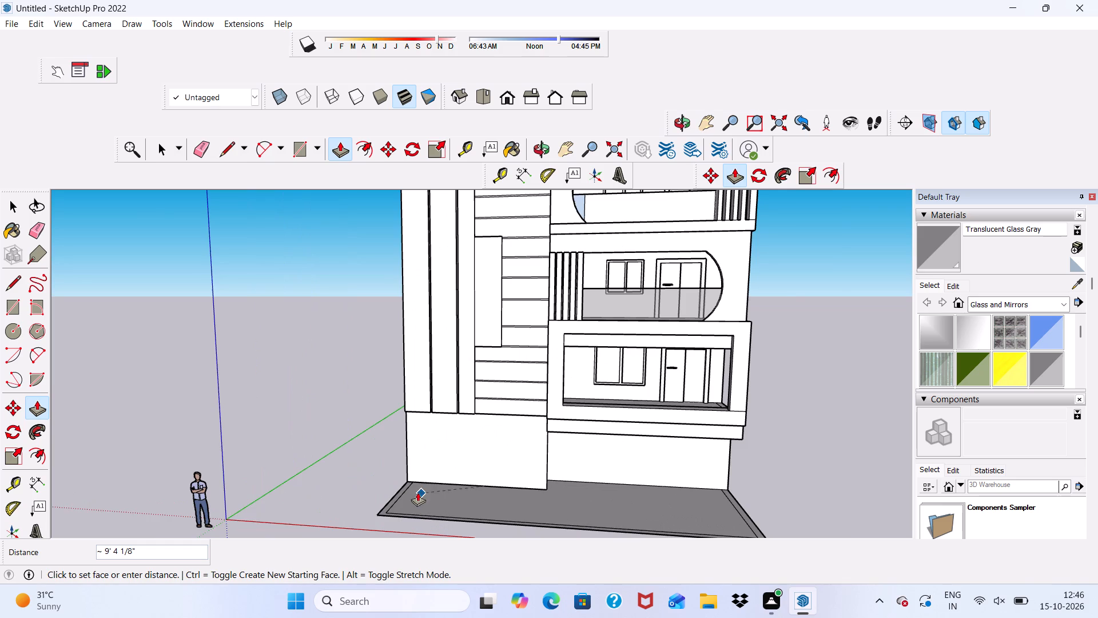
scroll(416, 492, up, 2)
click(415, 491)
Draw a line about 3' 8 3/16" long on the slab from the new lower wall's bottom corner back to the building wall.
scroll(420, 491, down, 3)
middle_drag(433, 509, 722, 488)
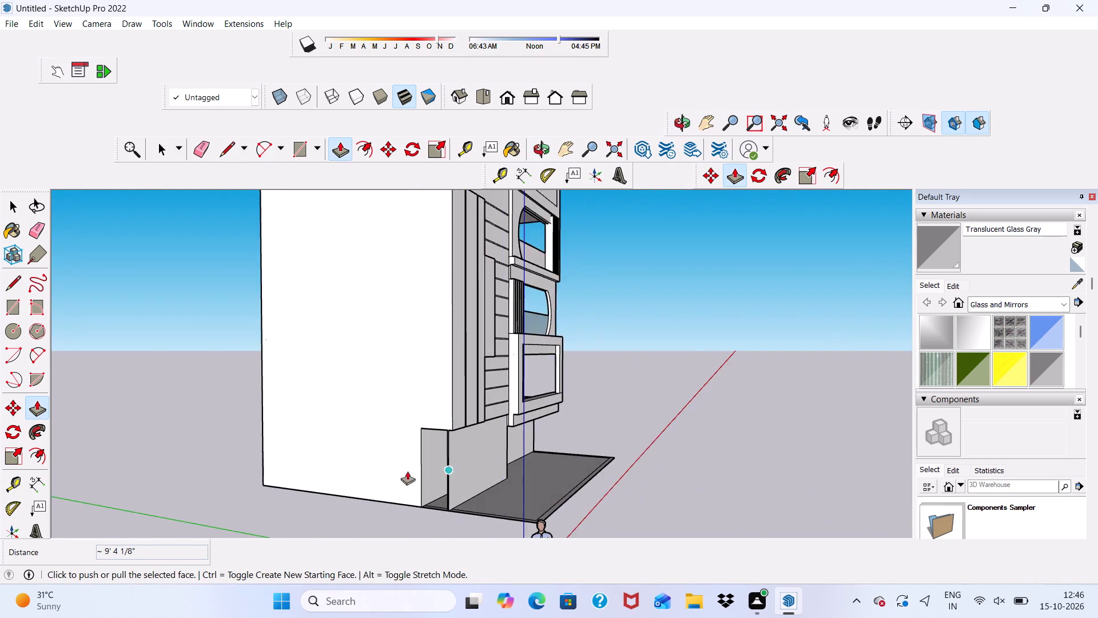
scroll(365, 466, up, 5)
scroll(542, 443, up, 5)
key(space)
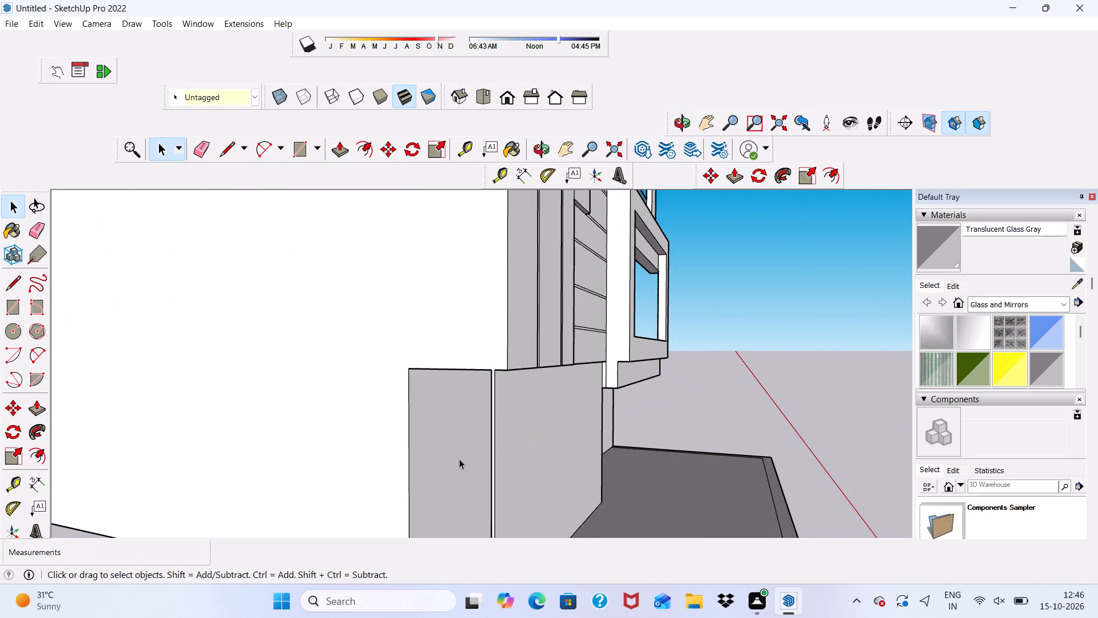
scroll(459, 459, down, 2)
middle_drag(465, 468, 0, 532)
scroll(277, 488, up, 4)
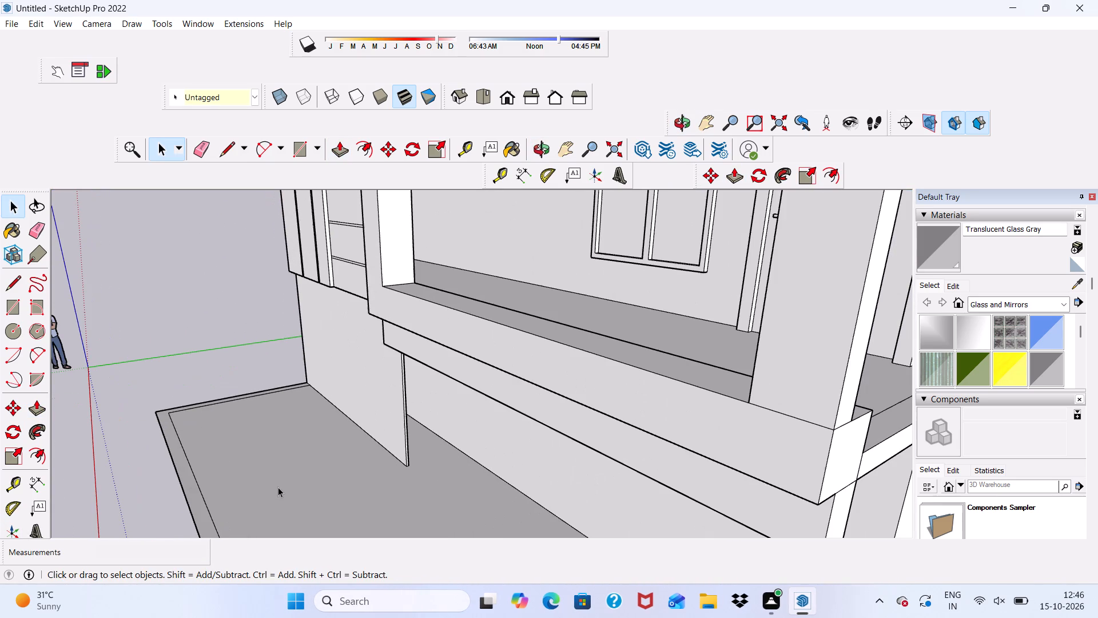
scroll(278, 487, up, 2)
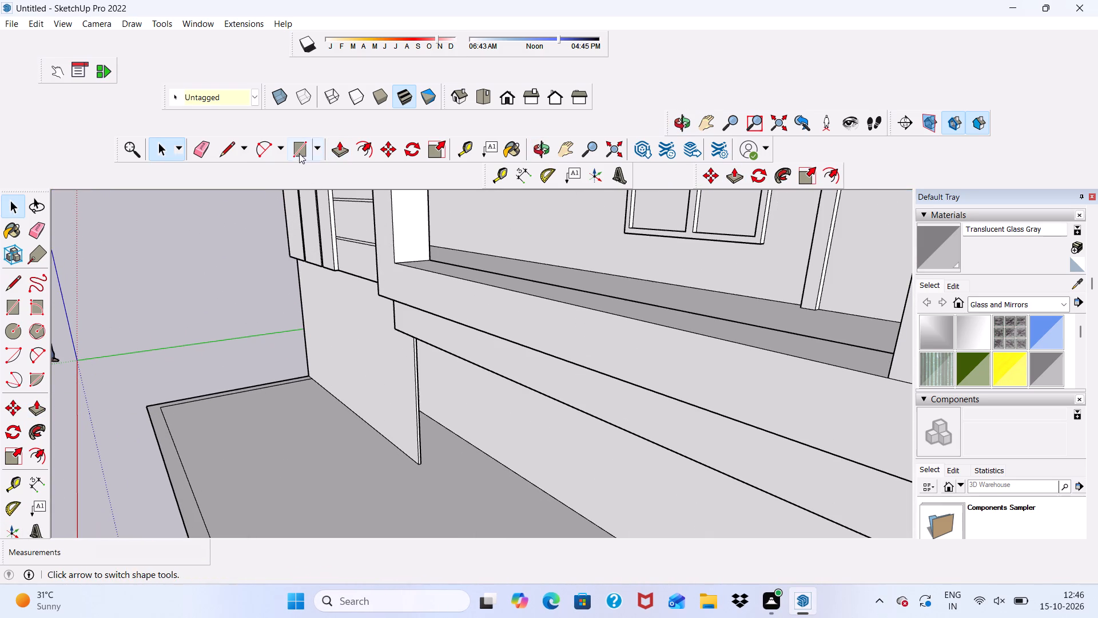
click(229, 146)
scroll(429, 514, up, 3)
scroll(441, 424, up, 6)
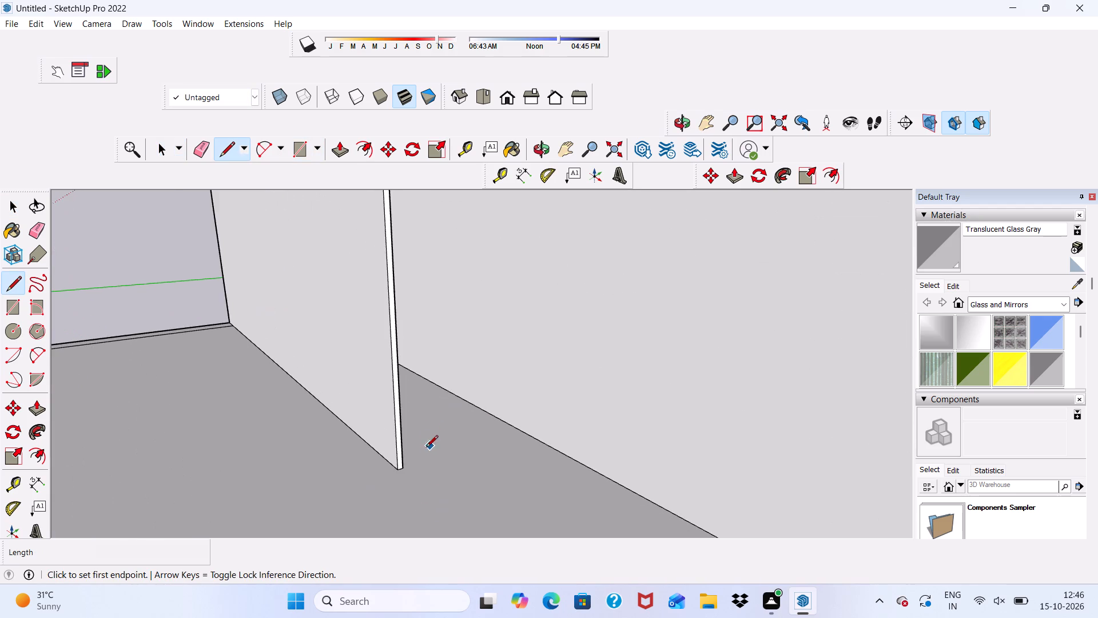
scroll(426, 448, up, 3)
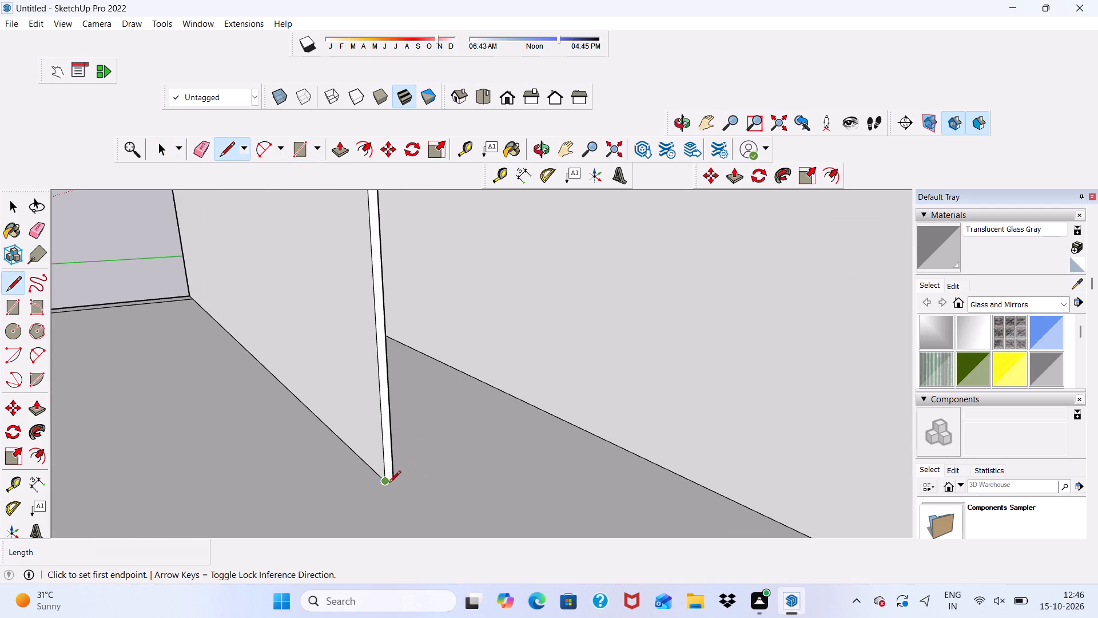
click(387, 484)
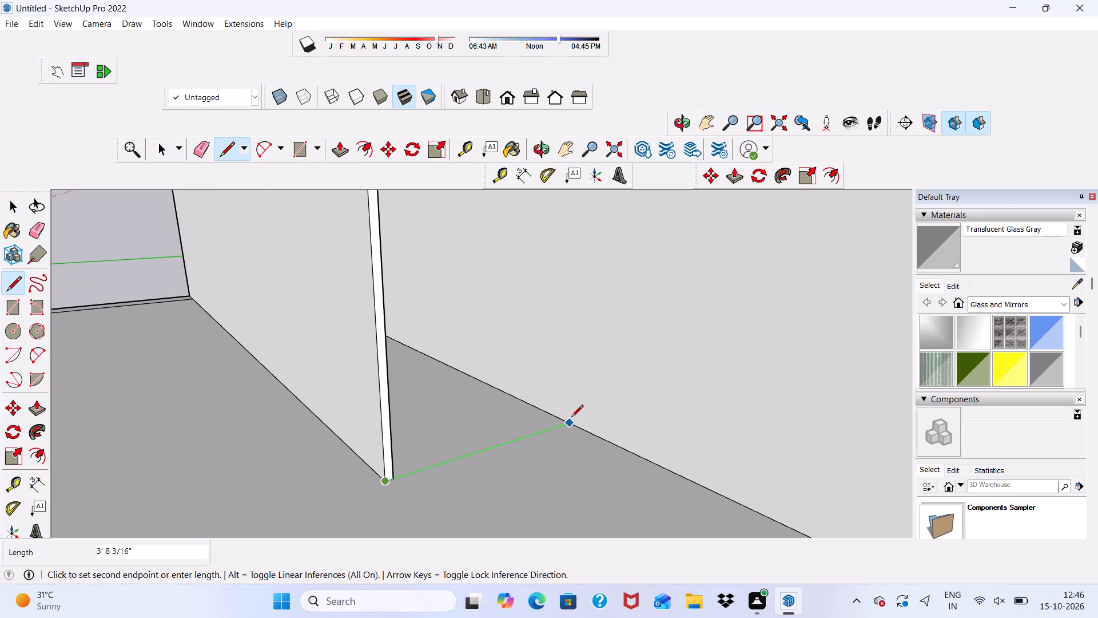
click(571, 418)
Push/Pull the slab face enclosed between the new lower wall and the building up by about 9' 3 5/8".
scroll(445, 397, down, 12)
middle_drag(362, 481, 861, 450)
scroll(482, 467, up, 6)
scroll(416, 378, up, 1)
middle_drag(416, 379, 477, 473)
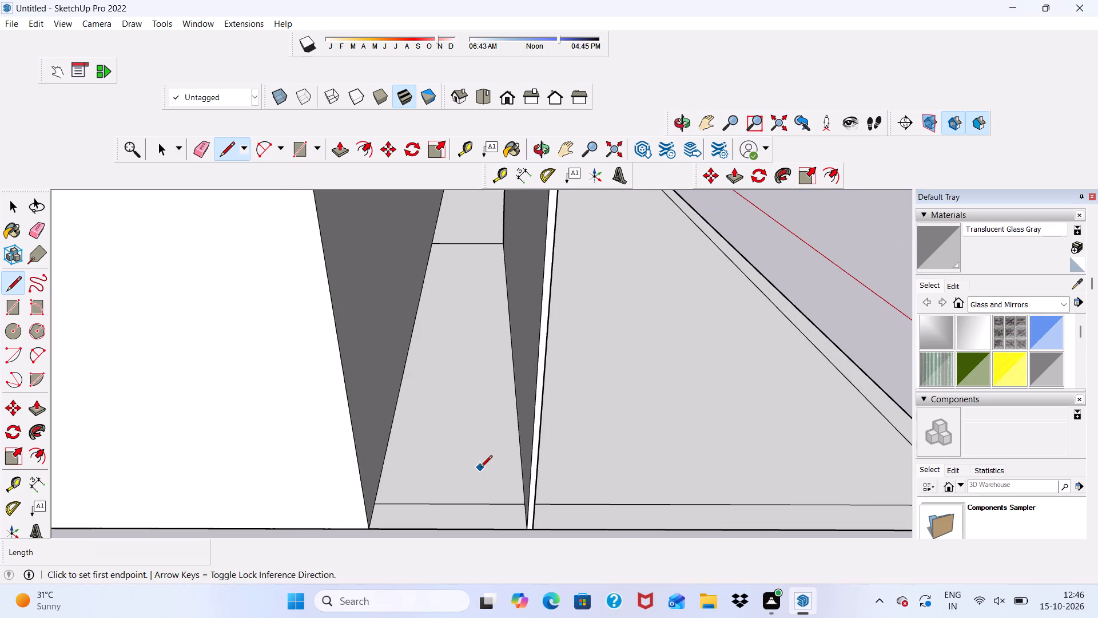
key(space)
click(484, 466)
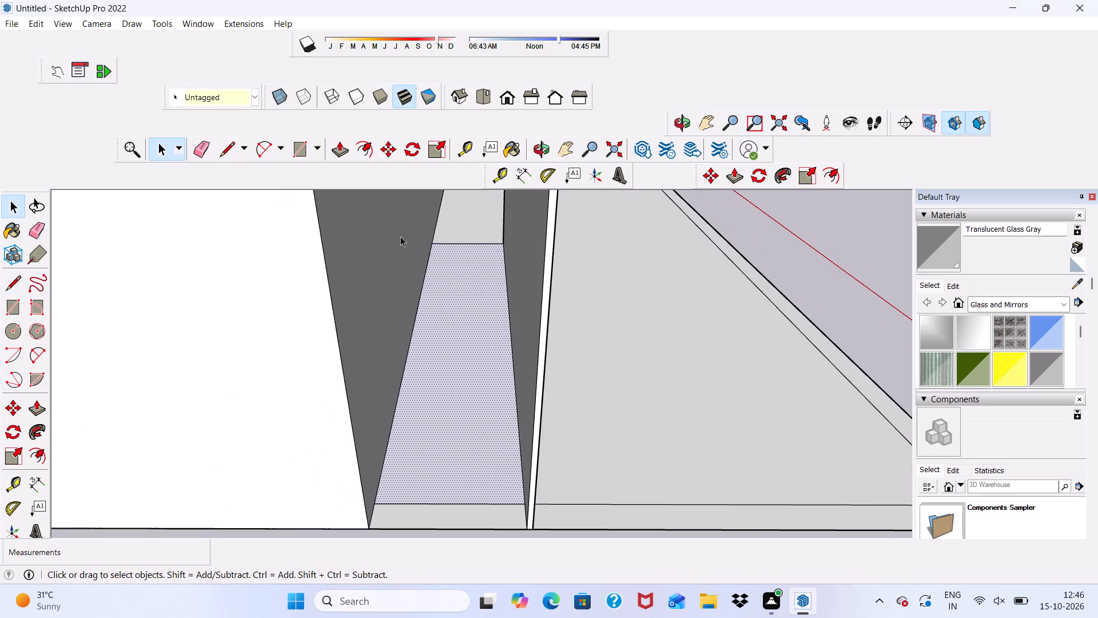
click(340, 146)
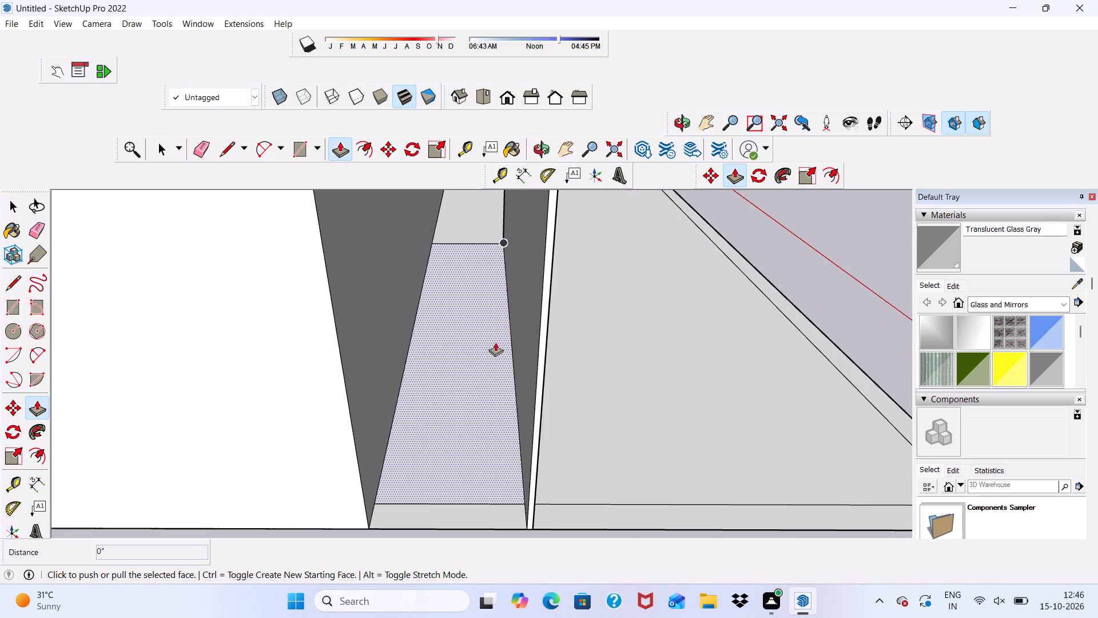
scroll(478, 384, down, 3)
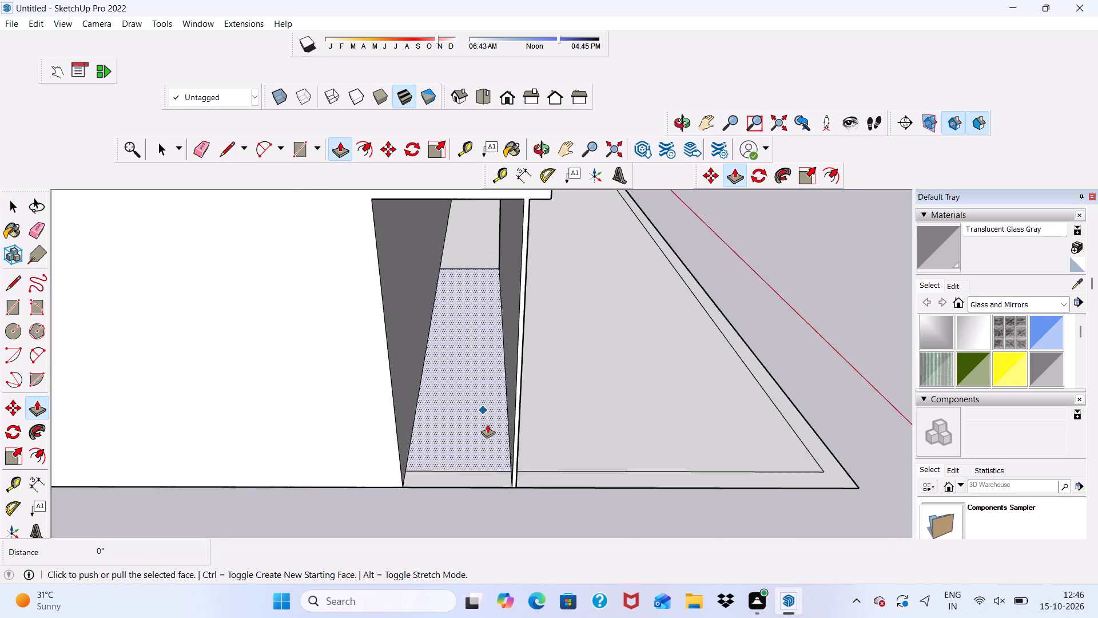
scroll(487, 424, down, 3)
middle_drag(488, 426, 482, 403)
scroll(482, 403, up, 1)
click(481, 402)
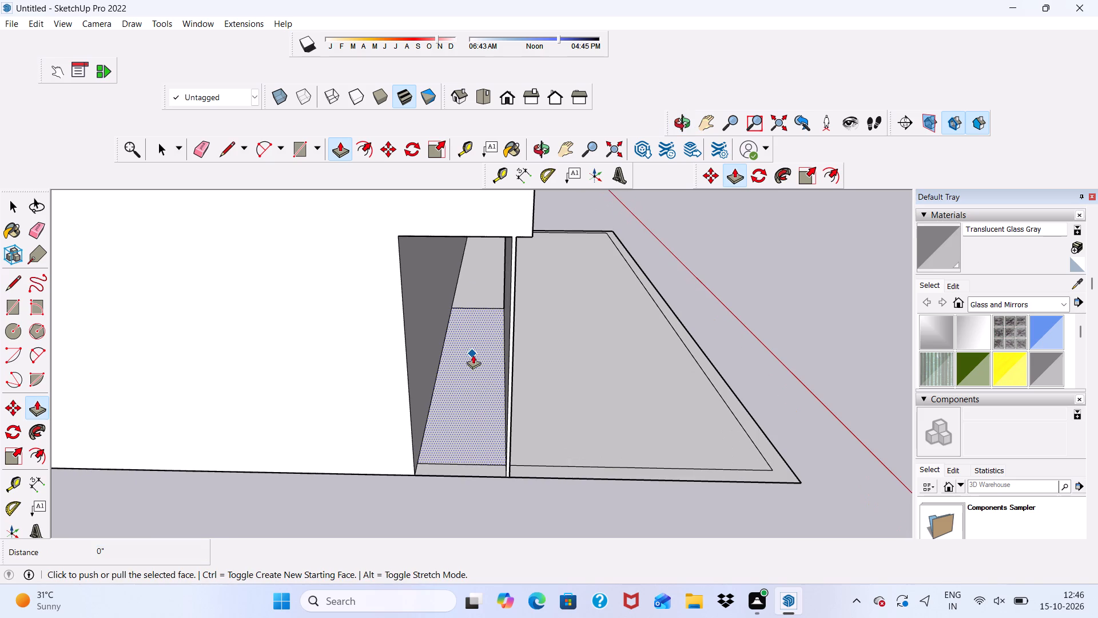
click(463, 400)
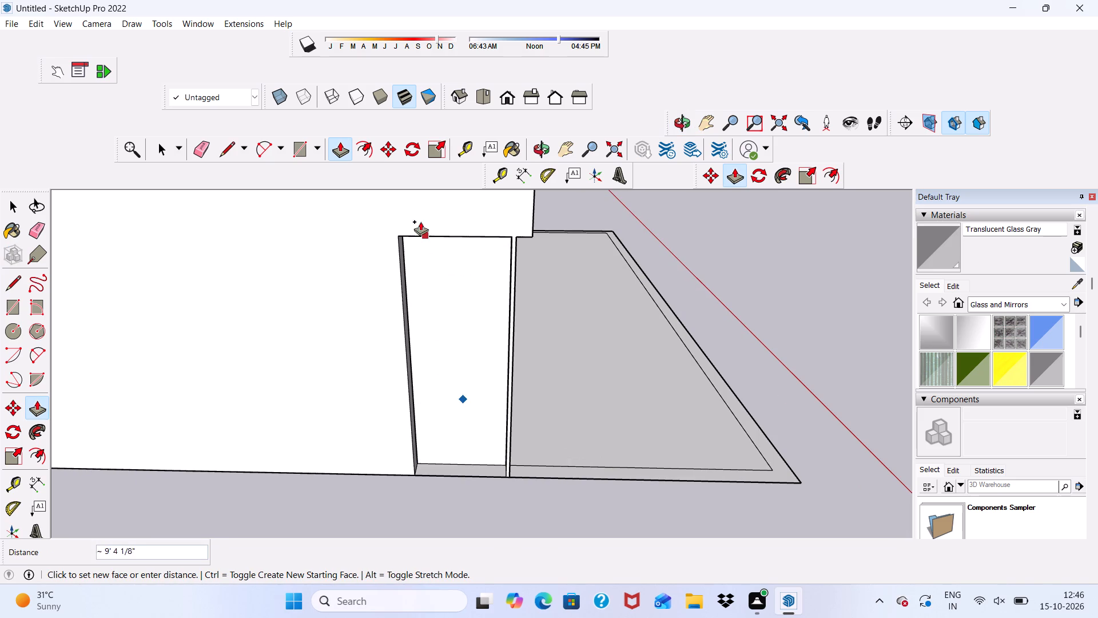
click(397, 204)
Push/Pull the recessed end face of the raised infill outward by 9", flush with the building's side wall.
scroll(451, 246, up, 5)
scroll(477, 224, down, 2)
scroll(362, 319, up, 1)
scroll(440, 326, down, 1)
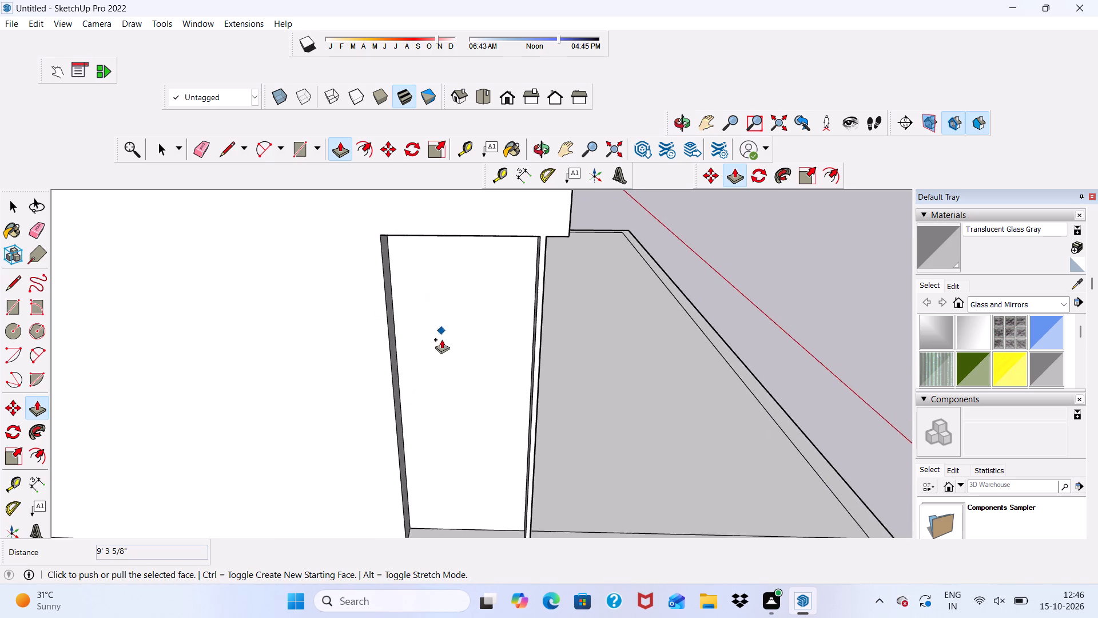
scroll(441, 339, down, 1)
middle_drag(445, 360, 413, 416)
scroll(444, 470, up, 6)
key(space)
click(409, 455)
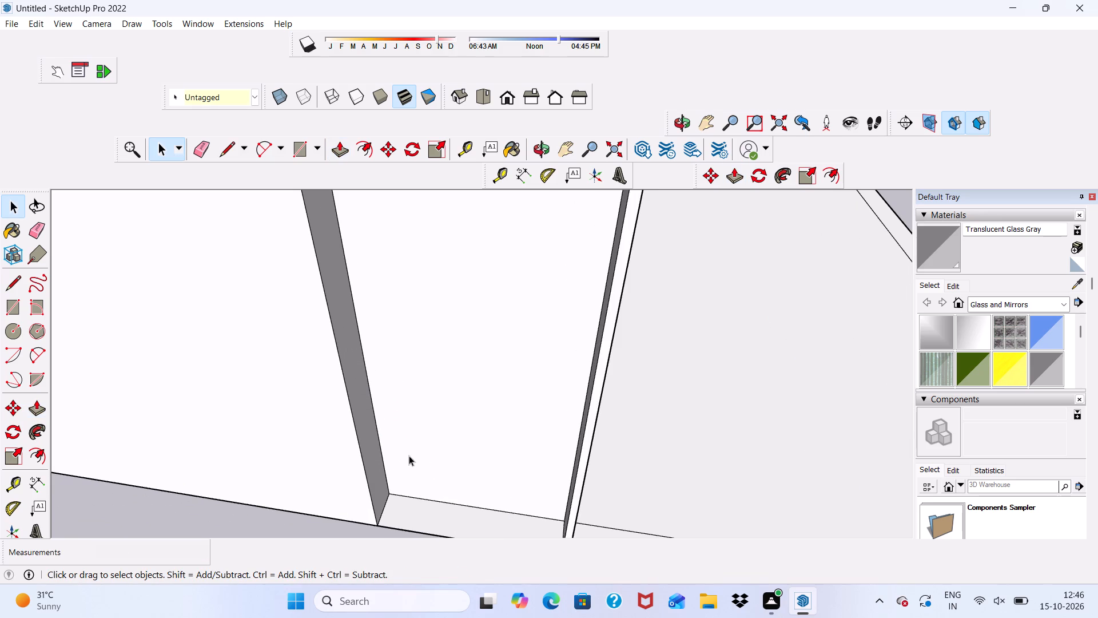
click(339, 145)
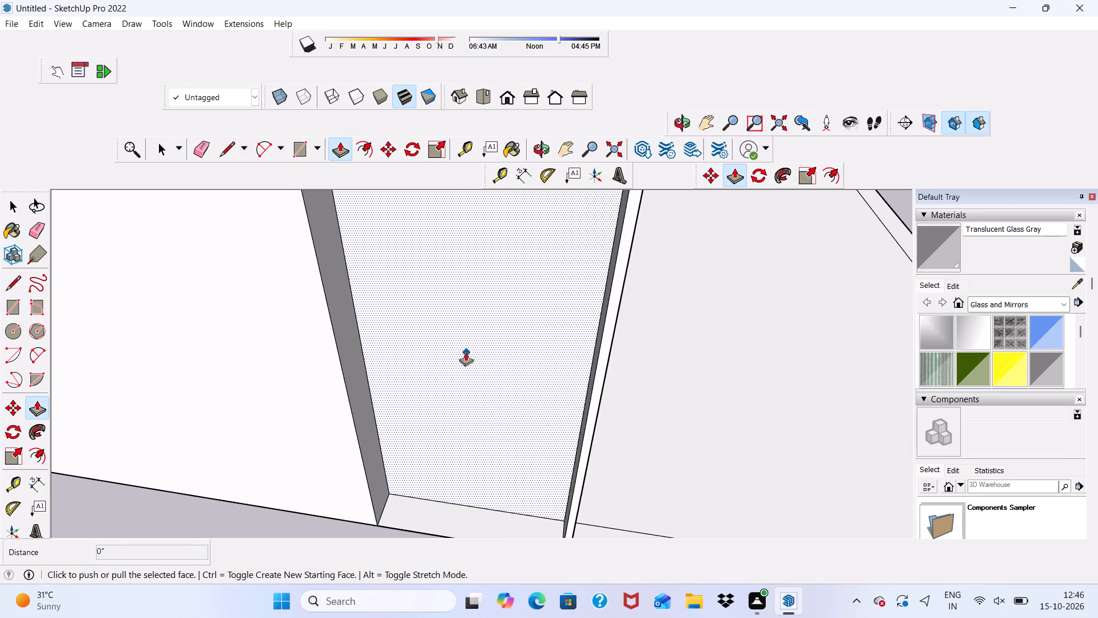
click(465, 350)
click(289, 286)
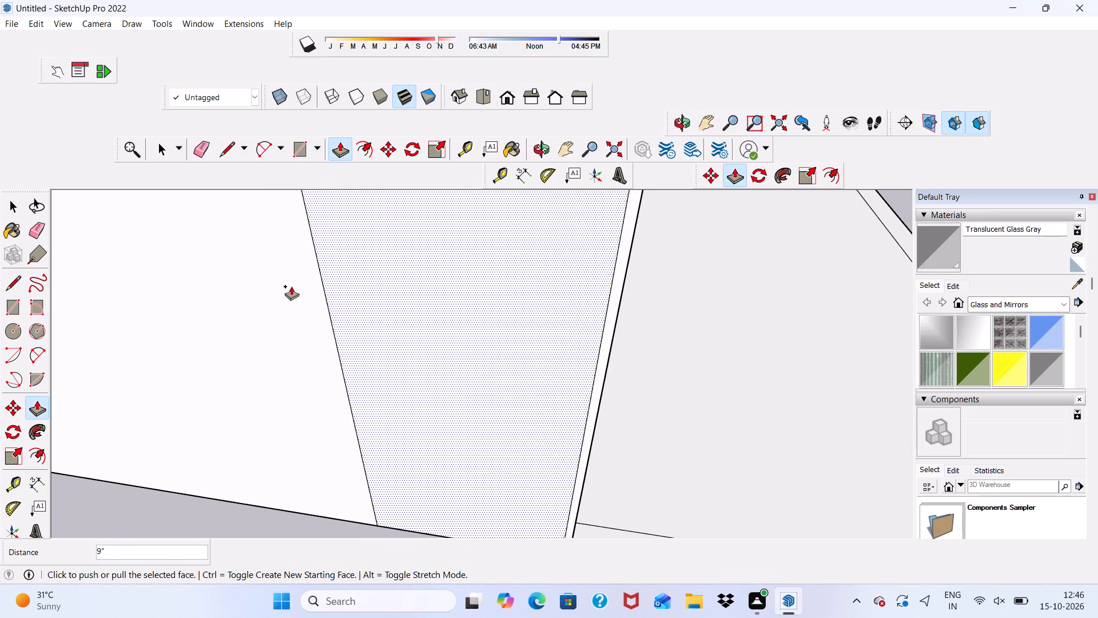
Erase the vertical seam edges beside the flush infill face, undoing the second erasure before erasing again near the front corner.
scroll(360, 312, down, 3)
middle_drag(413, 344, 352, 343)
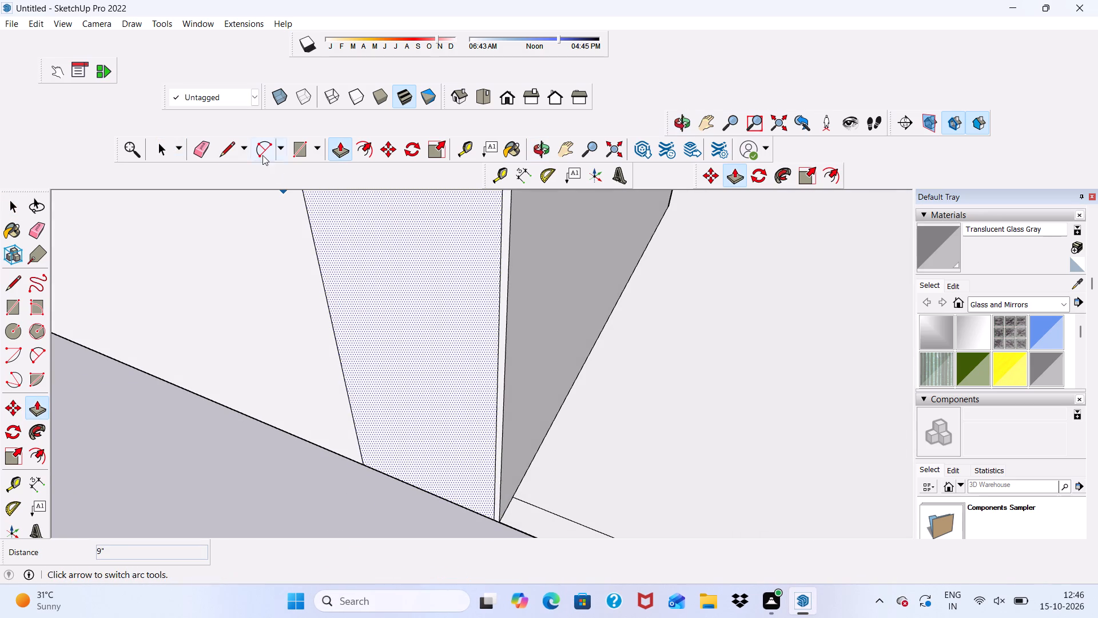
click(202, 148)
drag(317, 253, 316, 268)
scroll(334, 321, down, 10)
scroll(413, 266, up, 5)
drag(413, 267, 420, 318)
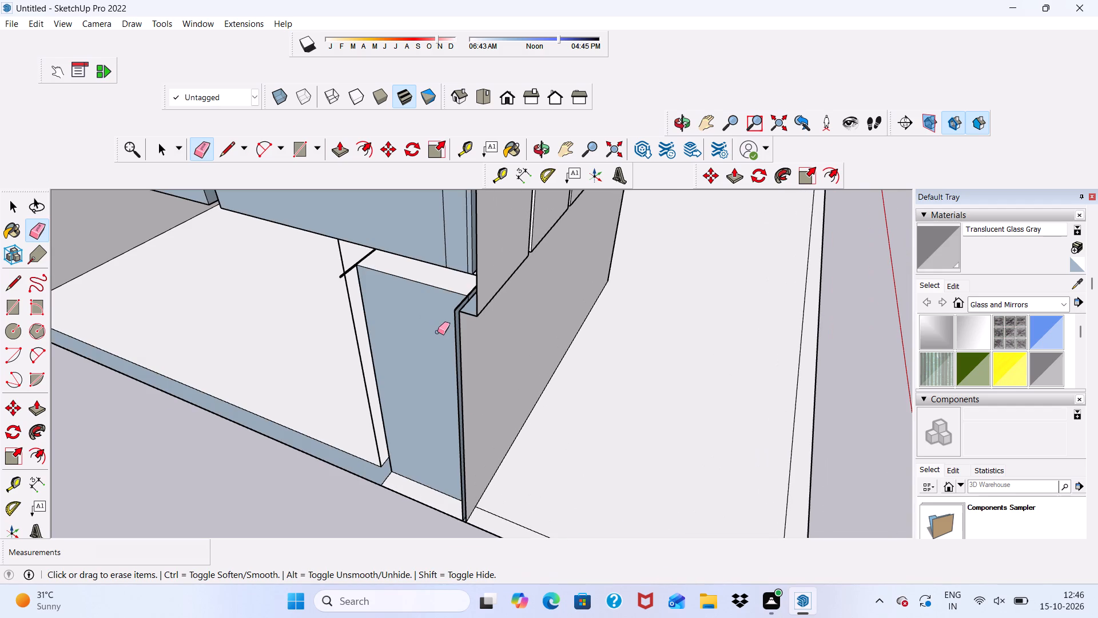
key(ctrl+z)
ctrl+scroll(437, 332, up, 3)
ctrl+drag(437, 332, 433, 301)
Push/Pull the thin strip along the infill's top edge by about 7/8".
scroll(433, 298, up, 12)
key(space)
scroll(465, 270, up, 2)
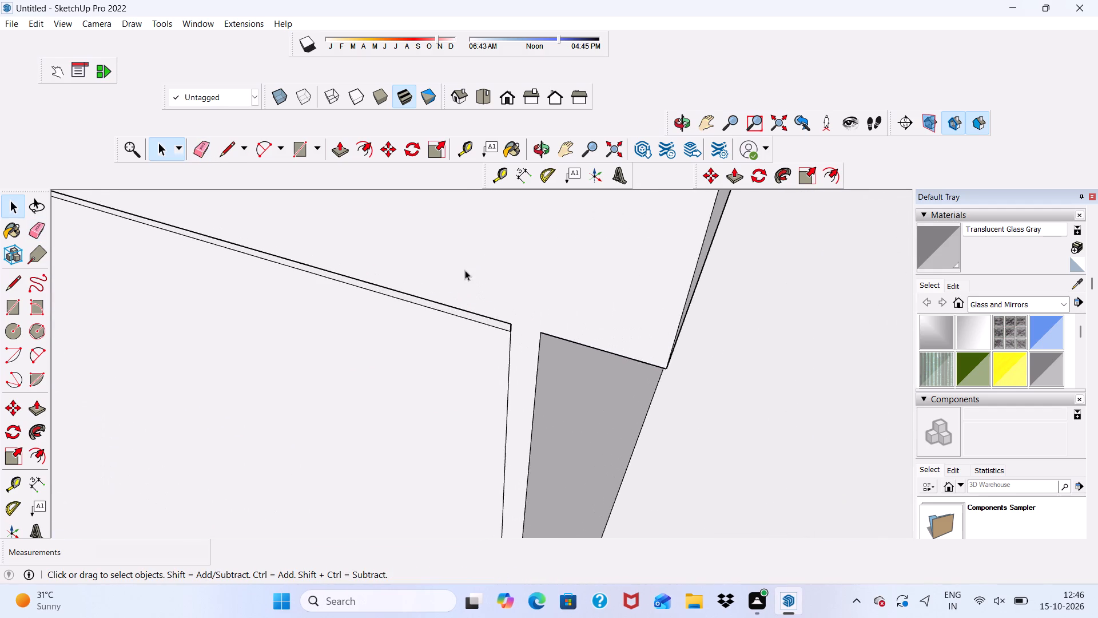
scroll(465, 270, up, 1)
scroll(465, 270, down, 3)
scroll(475, 311, up, 11)
click(472, 317)
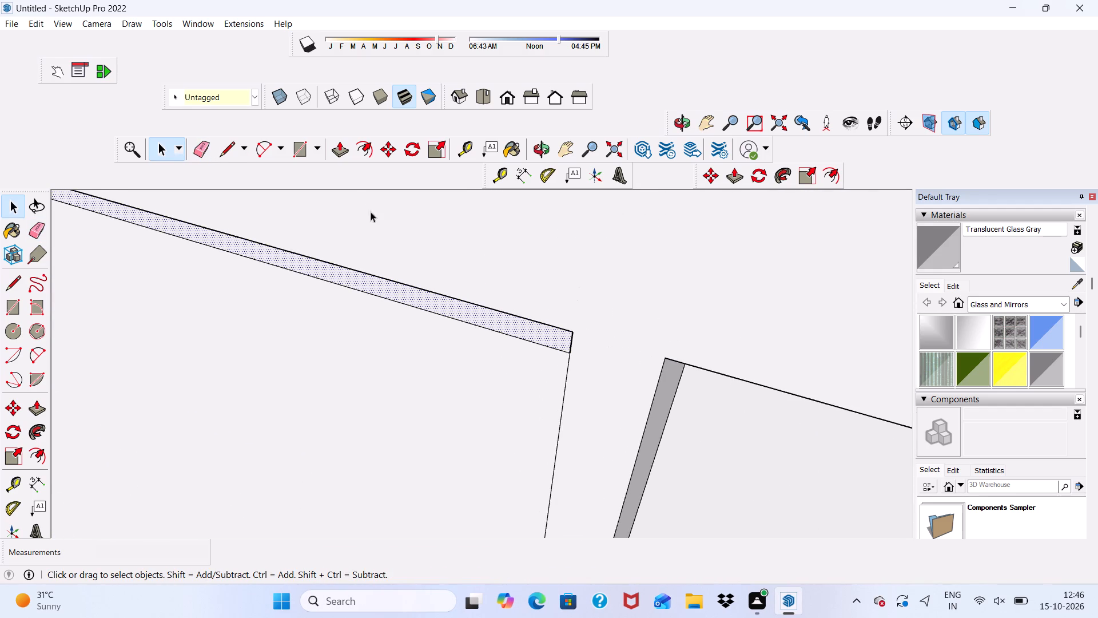
drag(339, 146, 339, 152)
scroll(424, 310, up, 2)
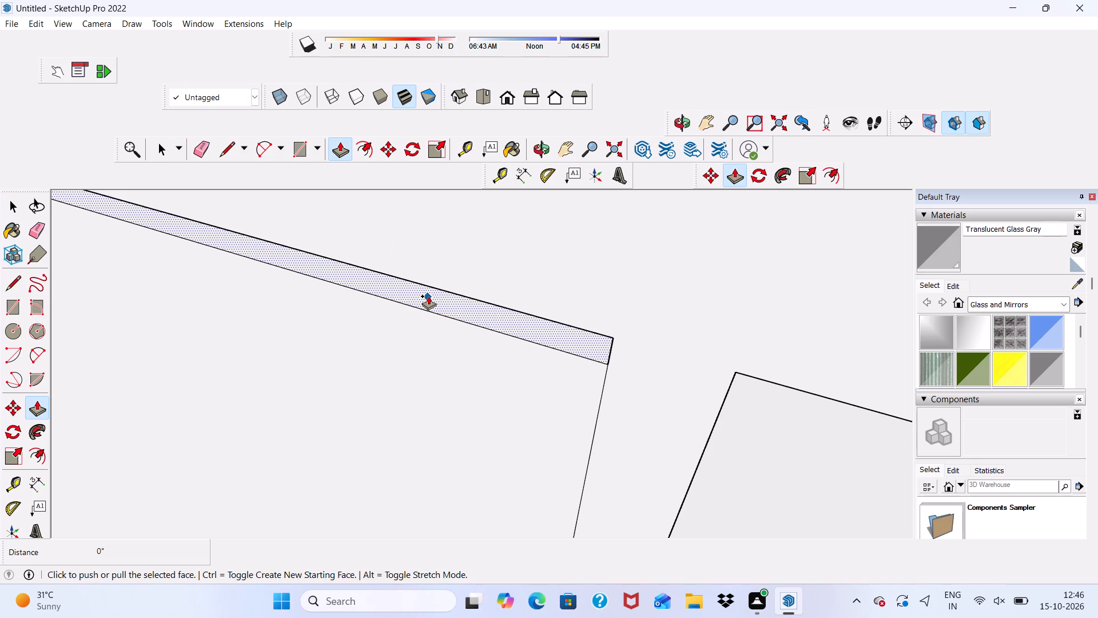
click(428, 296)
click(433, 247)
scroll(449, 270, down, 5)
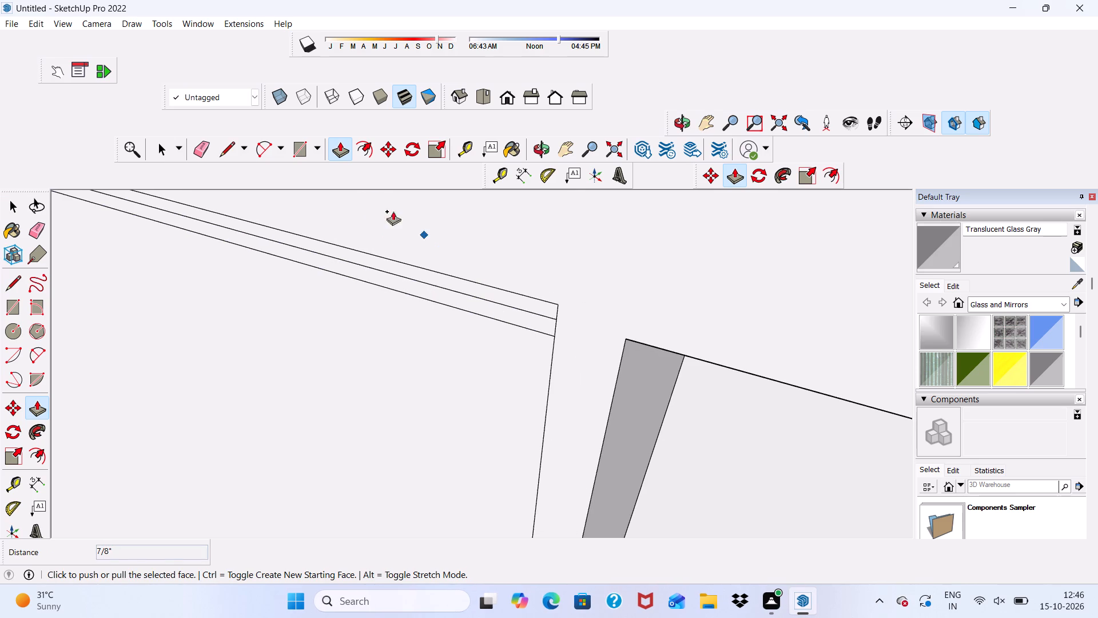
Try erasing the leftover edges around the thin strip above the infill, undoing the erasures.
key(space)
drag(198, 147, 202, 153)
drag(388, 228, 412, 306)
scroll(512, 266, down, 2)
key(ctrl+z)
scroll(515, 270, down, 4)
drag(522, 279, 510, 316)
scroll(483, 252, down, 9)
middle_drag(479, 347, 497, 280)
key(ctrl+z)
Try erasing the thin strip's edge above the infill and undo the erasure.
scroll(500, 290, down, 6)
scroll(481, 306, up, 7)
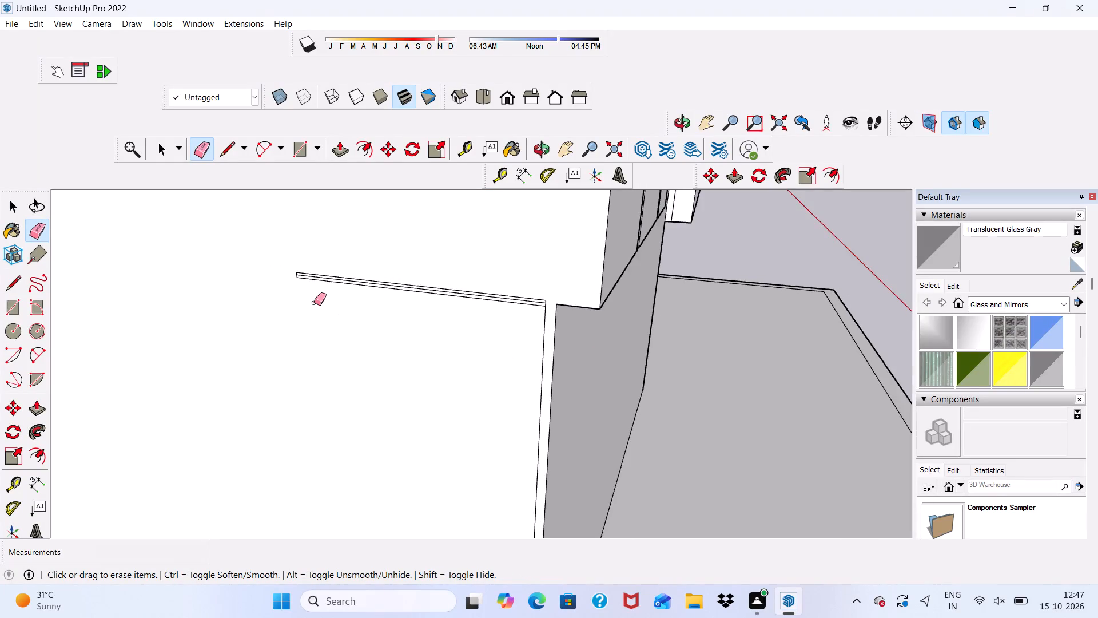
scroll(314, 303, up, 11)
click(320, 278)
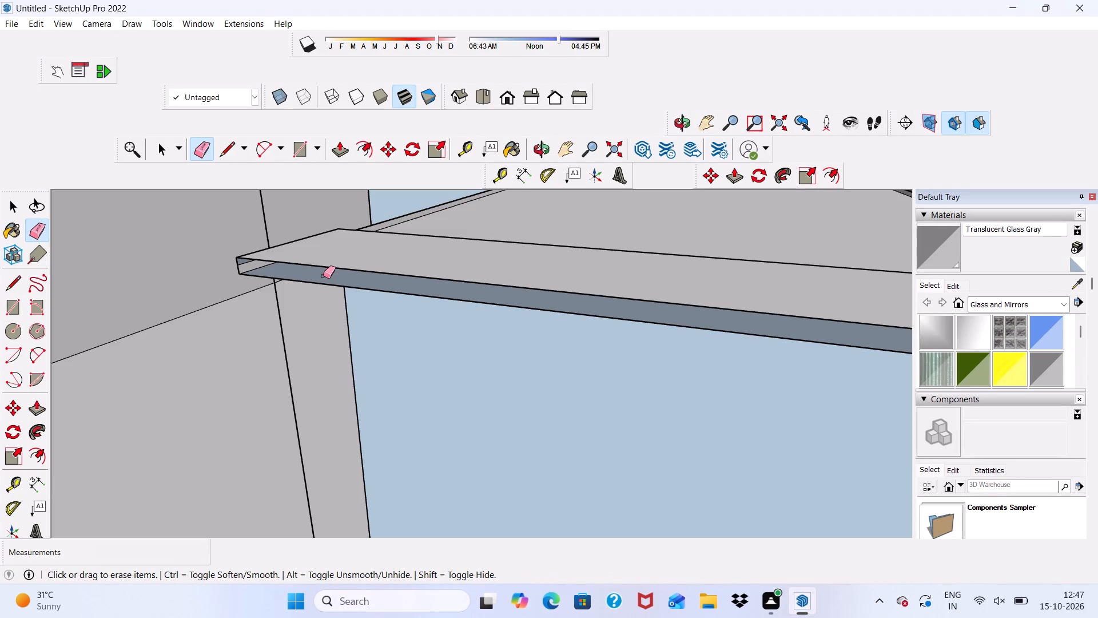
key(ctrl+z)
Erase the long edges and the short end edges of the thin strip above the infill on the side wall.
scroll(326, 273, up, 1)
click(331, 266)
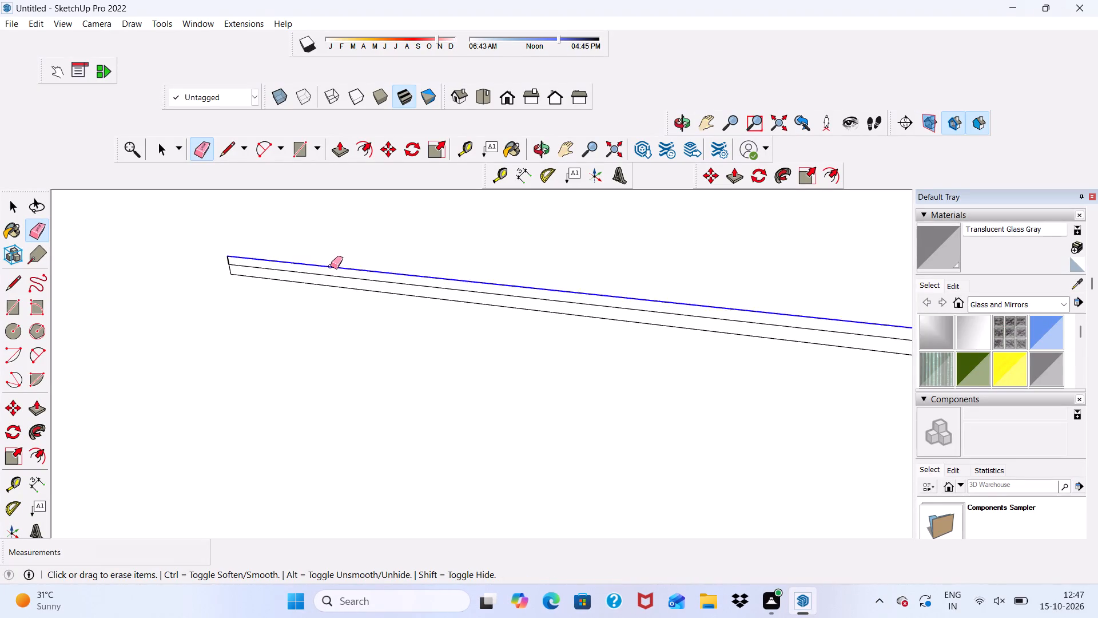
click(330, 284)
scroll(236, 266, up, 3)
drag(228, 257, 213, 257)
click(228, 272)
scroll(214, 282, down, 5)
scroll(284, 290, up, 1)
scroll(189, 327, down, 6)
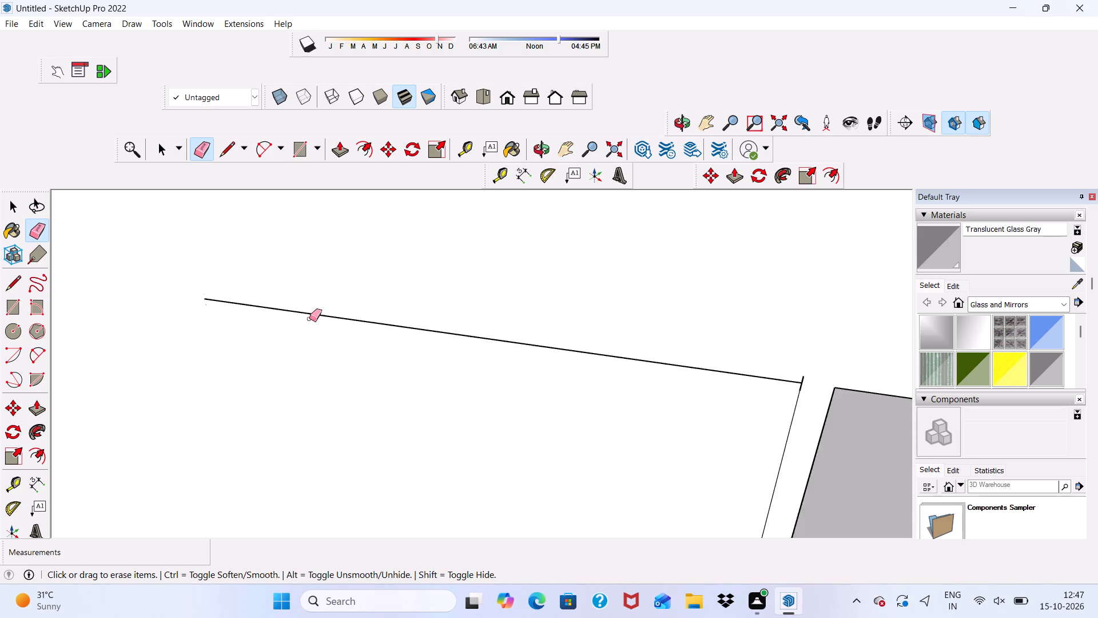
scroll(474, 346, up, 18)
scroll(468, 314, down, 11)
scroll(796, 460, up, 2)
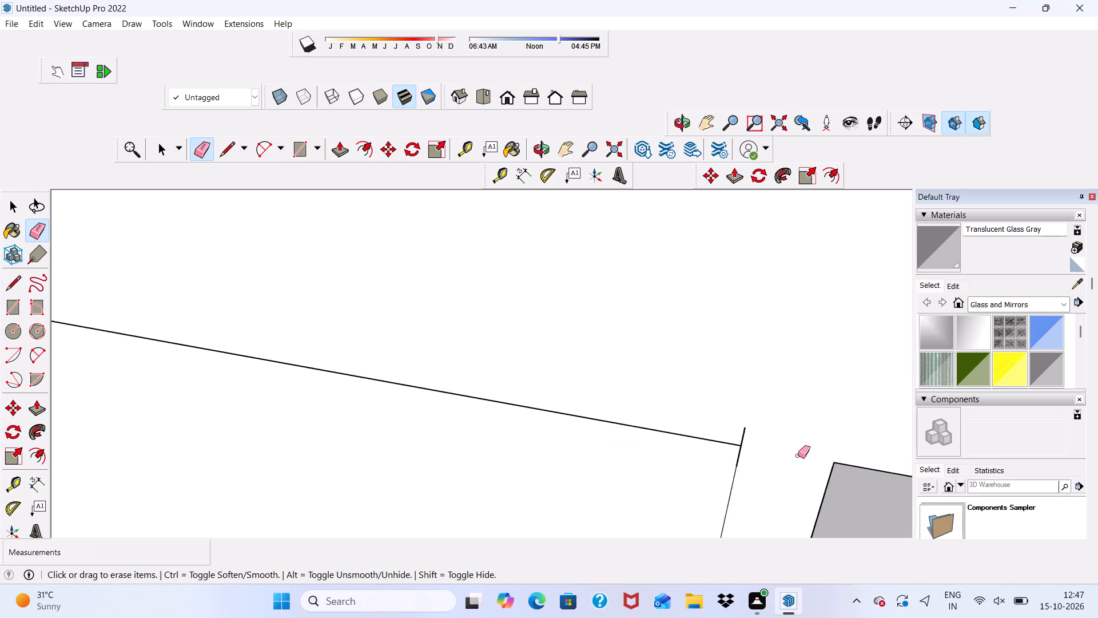
Erase the leftover vertical seam segments near the front corner and the remaining long line across the side wall.
scroll(798, 455, up, 20)
scroll(798, 455, up, 6)
middle_drag(678, 387, 852, 342)
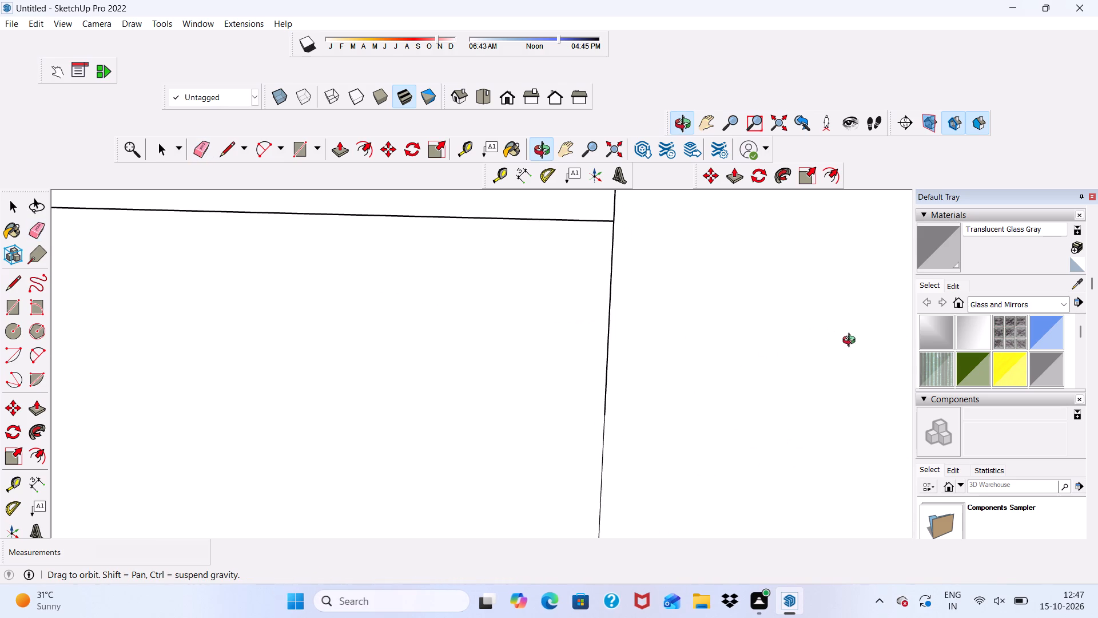
middle_drag(852, 342, 908, 338)
scroll(697, 342, up, 4)
scroll(550, 332, up, 4)
click(586, 339)
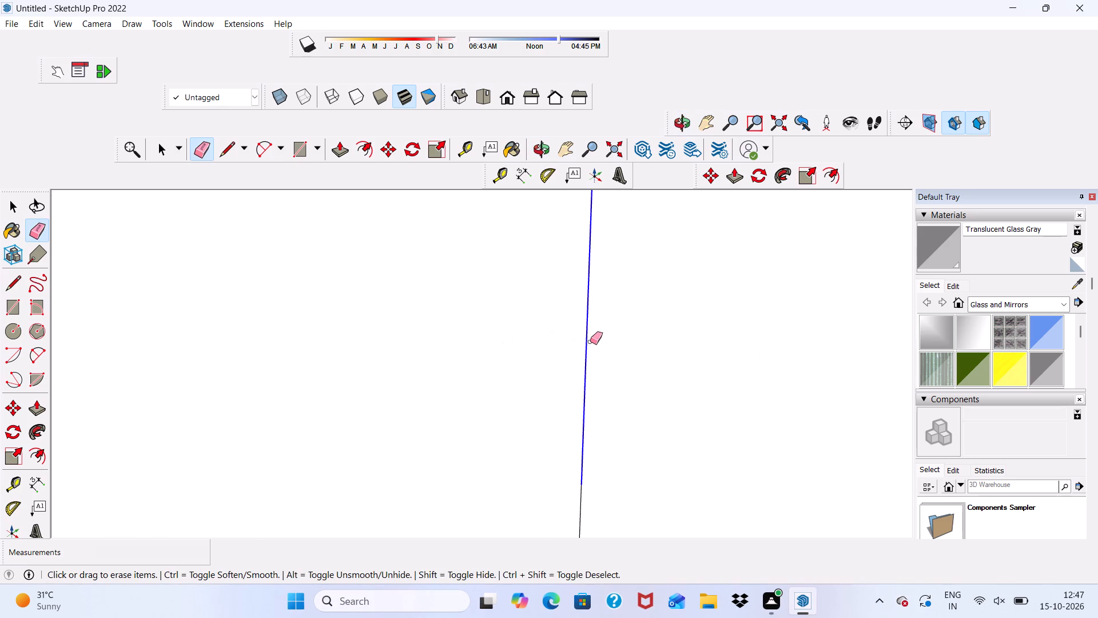
scroll(523, 340, down, 6)
scroll(574, 488, up, 5)
drag(551, 453, 544, 454)
scroll(545, 371, down, 3)
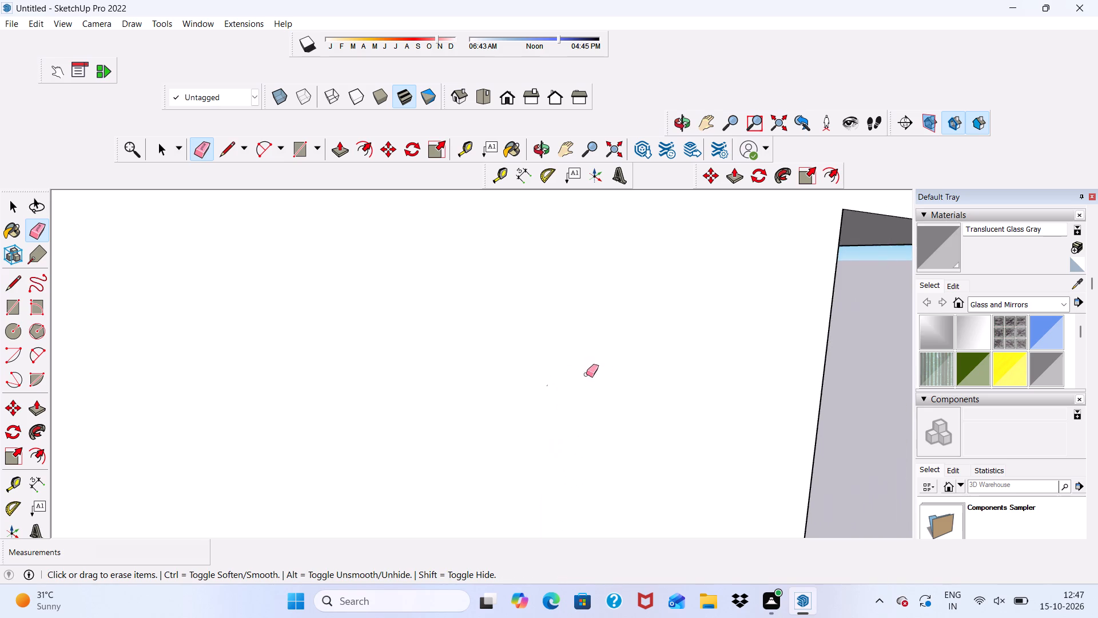
scroll(586, 374, down, 10)
scroll(697, 330, down, 6)
scroll(615, 308, down, 17)
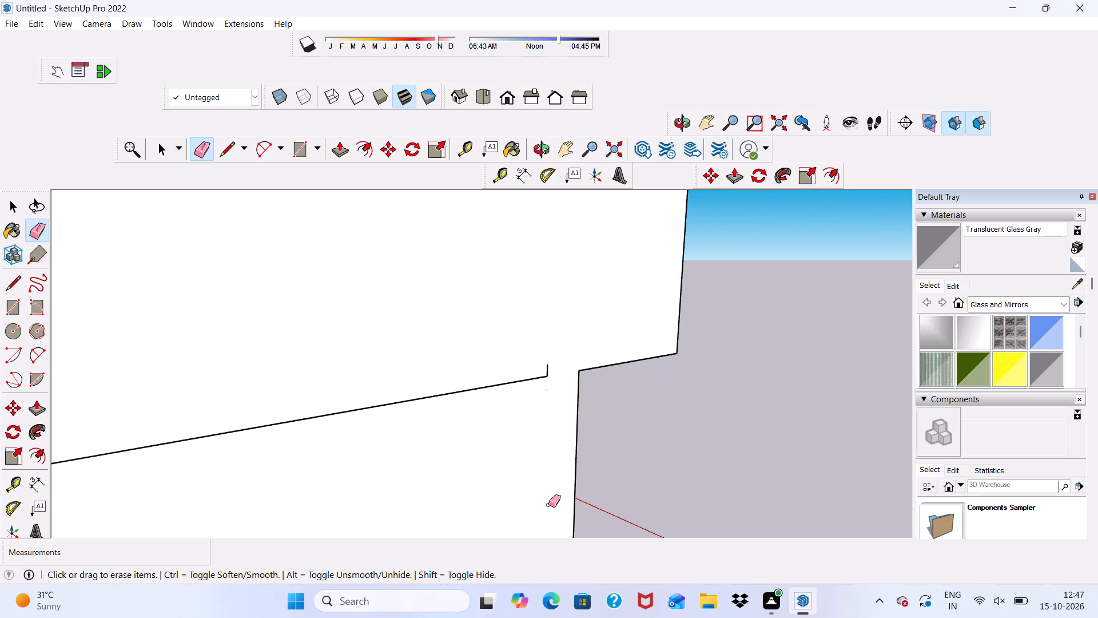
scroll(546, 389, up, 1)
click(546, 365)
click(541, 374)
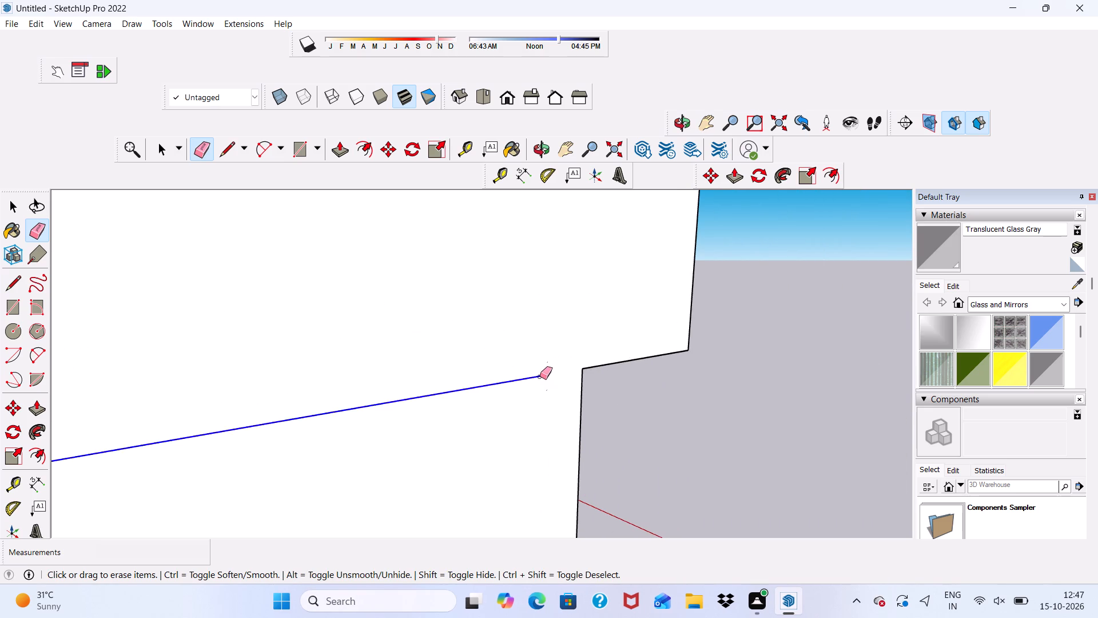
scroll(524, 392, down, 15)
Examine the tower's extended lower wall and the building's overall front elevation.
middle_drag(647, 429, 213, 523)
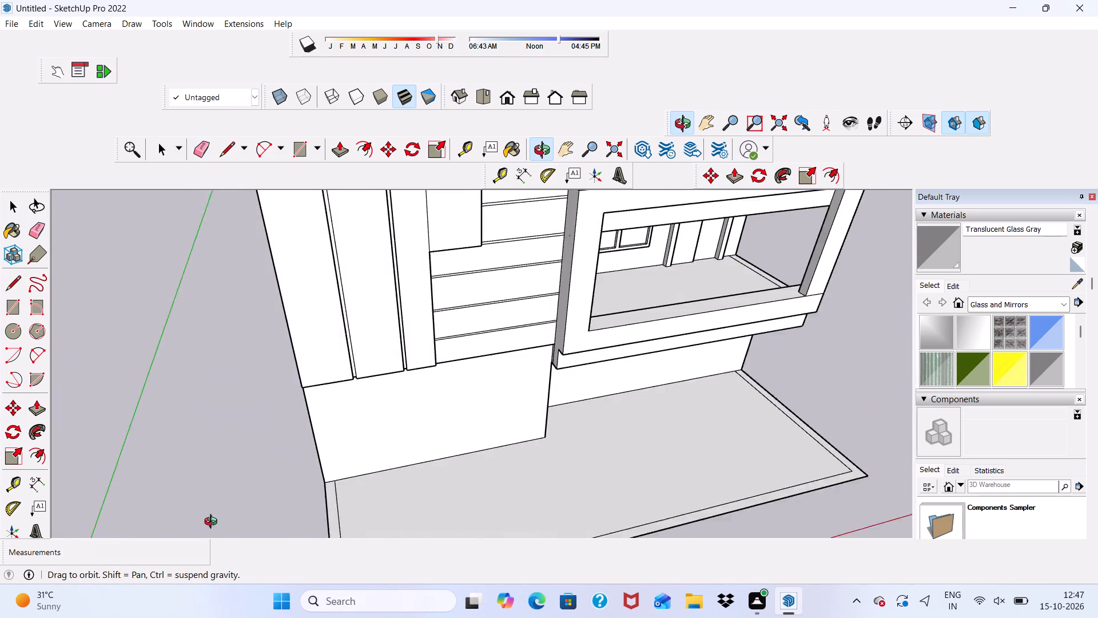
middle_drag(213, 523, 156, 395)
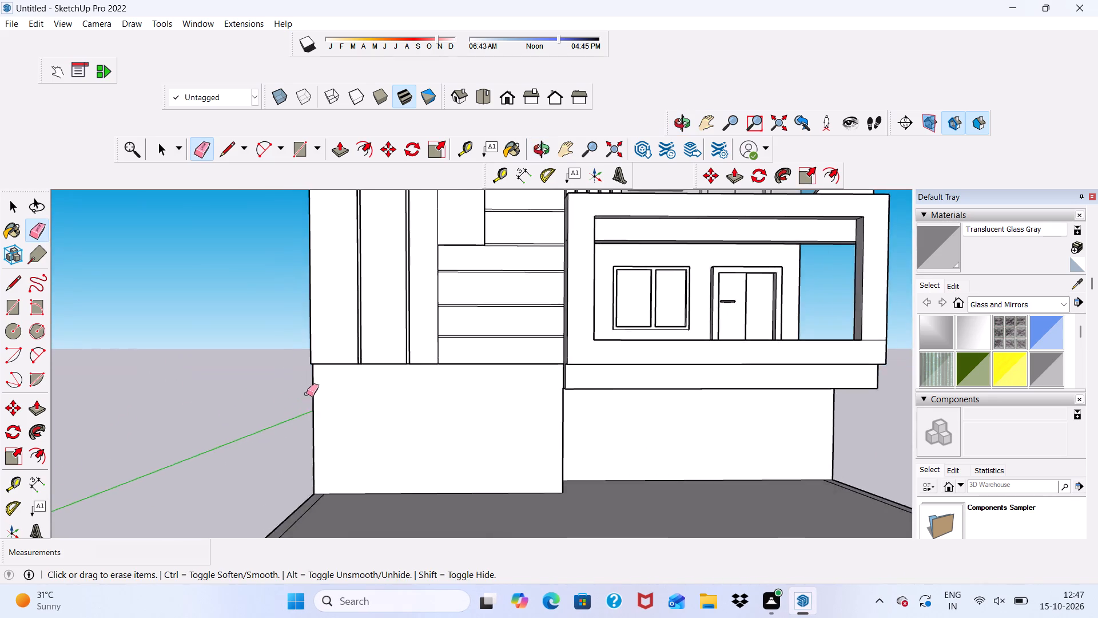
scroll(312, 390, up, 11)
key(space)
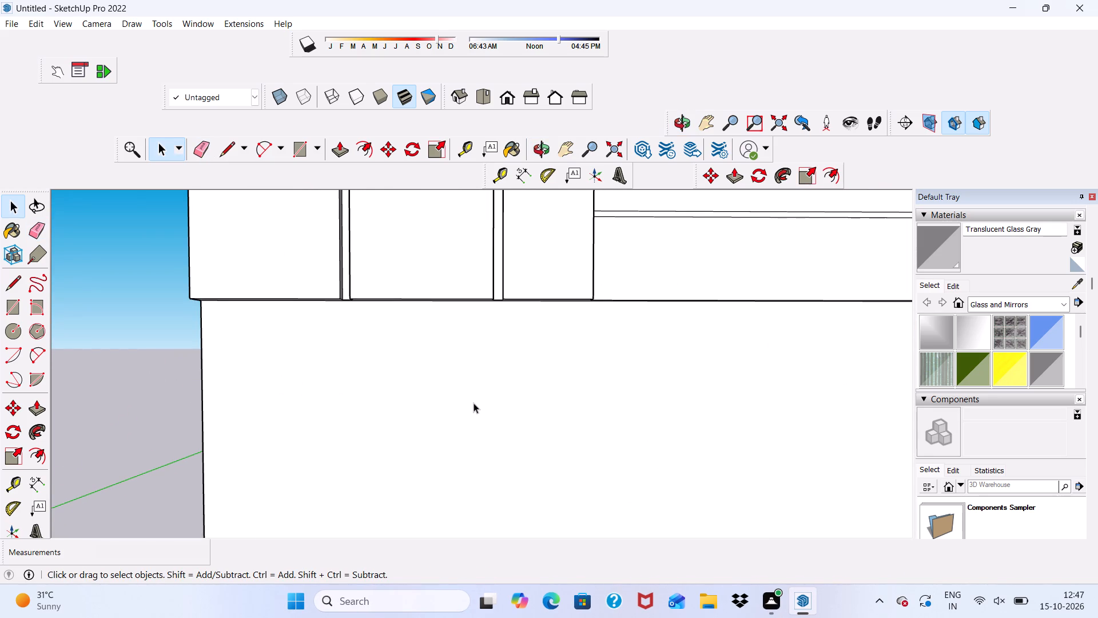
scroll(474, 398, up, 1)
scroll(474, 361, down, 16)
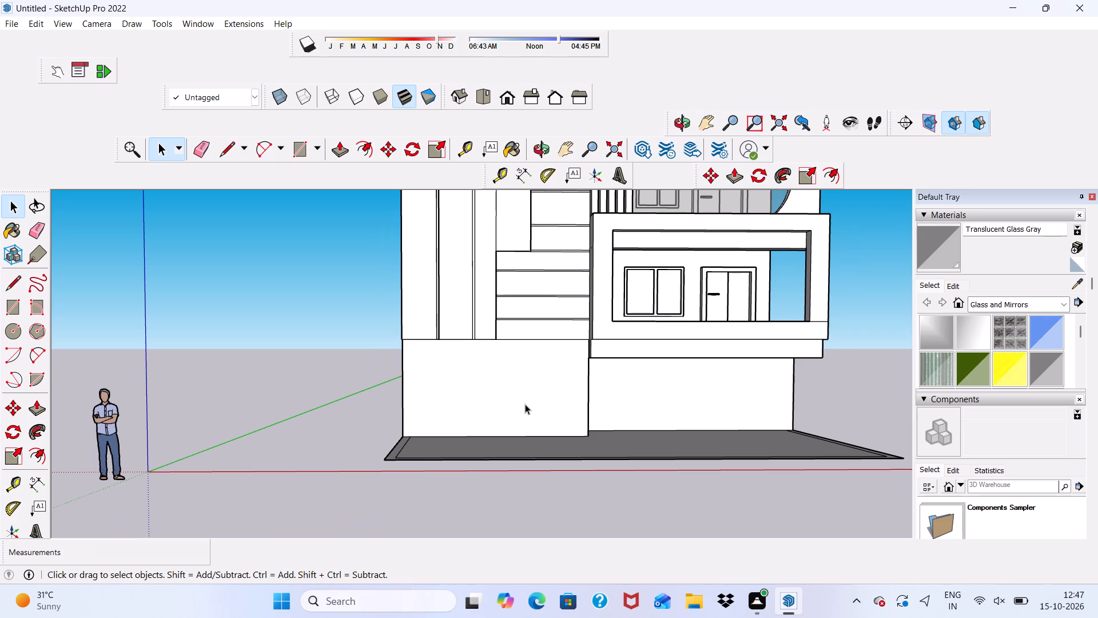
scroll(738, 292, up, 5)
scroll(687, 298, down, 4)
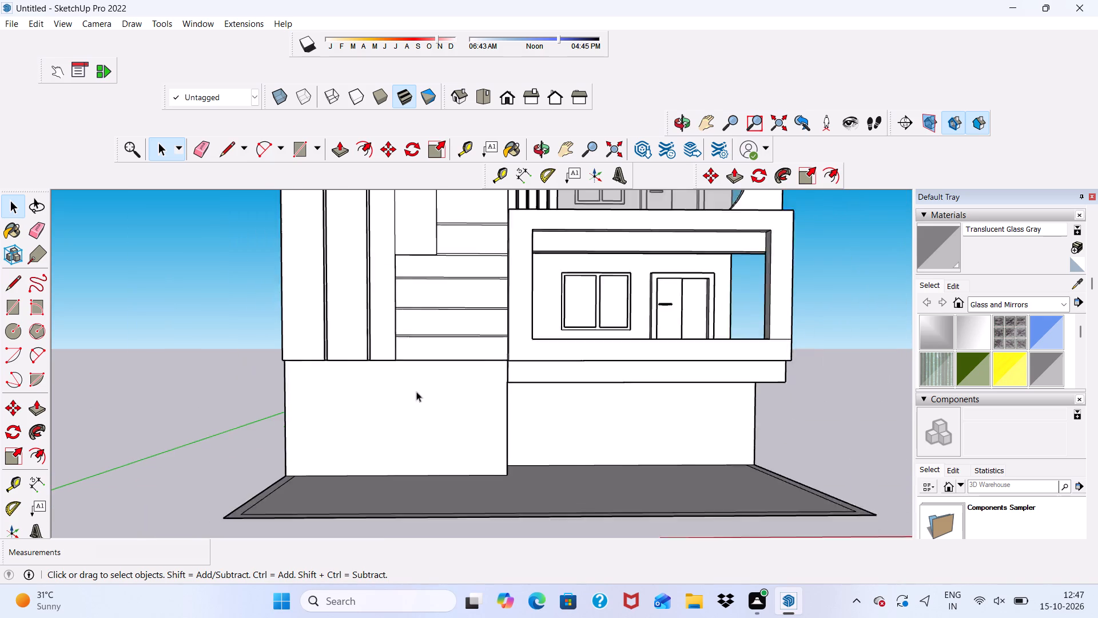
scroll(416, 391, down, 5)
scroll(469, 377, down, 9)
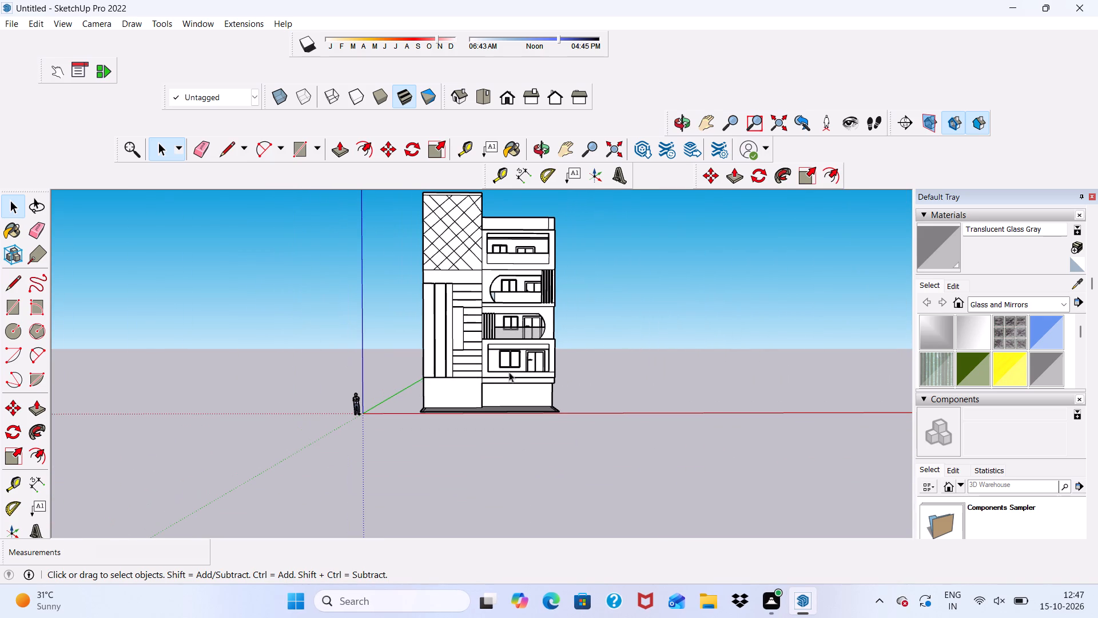
scroll(509, 372, up, 2)
scroll(523, 231, up, 2)
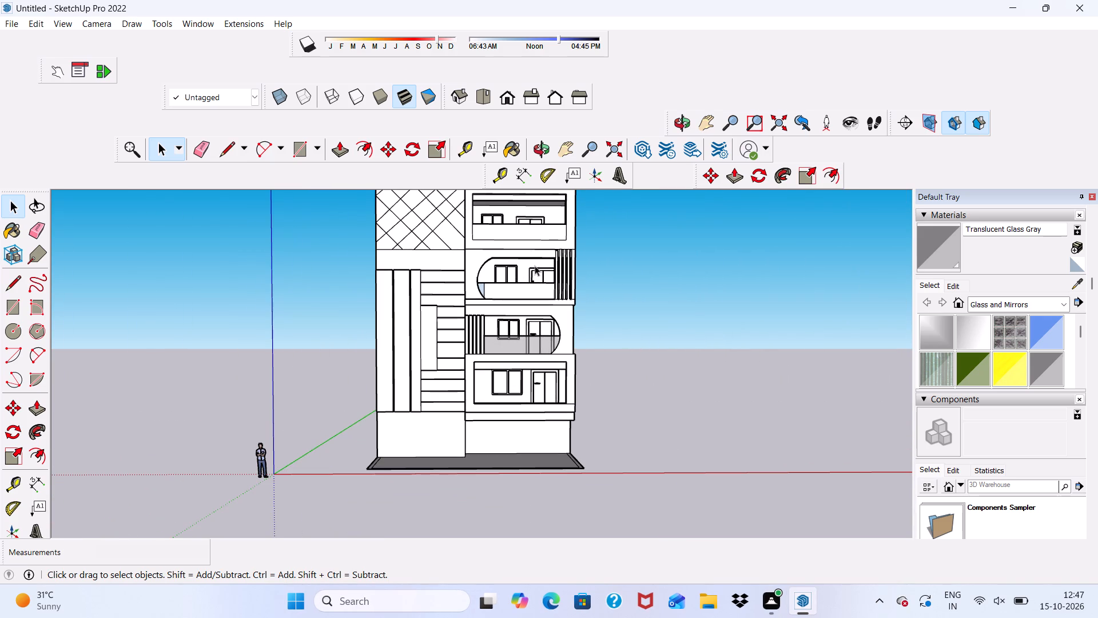
scroll(518, 315, down, 2)
scroll(355, 541, up, 5)
Push/Pull the narrow border strip around the front yard floor upward by 5' as a boundary wall.
middle_drag(432, 405, 416, 463)
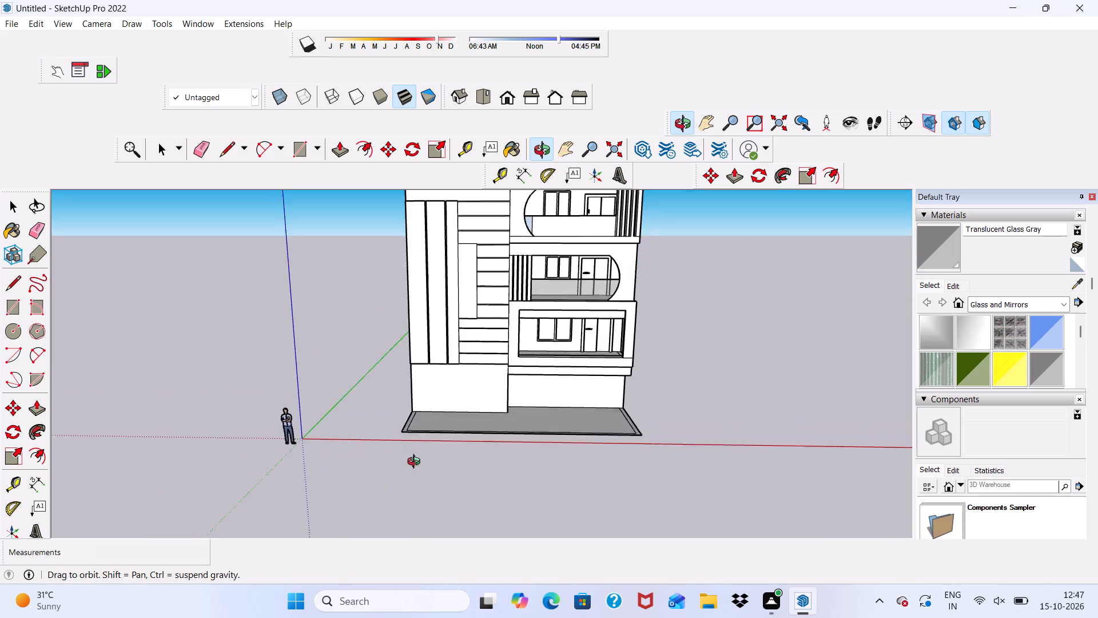
middle_drag(416, 463, 411, 541)
scroll(397, 468, up, 5)
scroll(438, 422, up, 4)
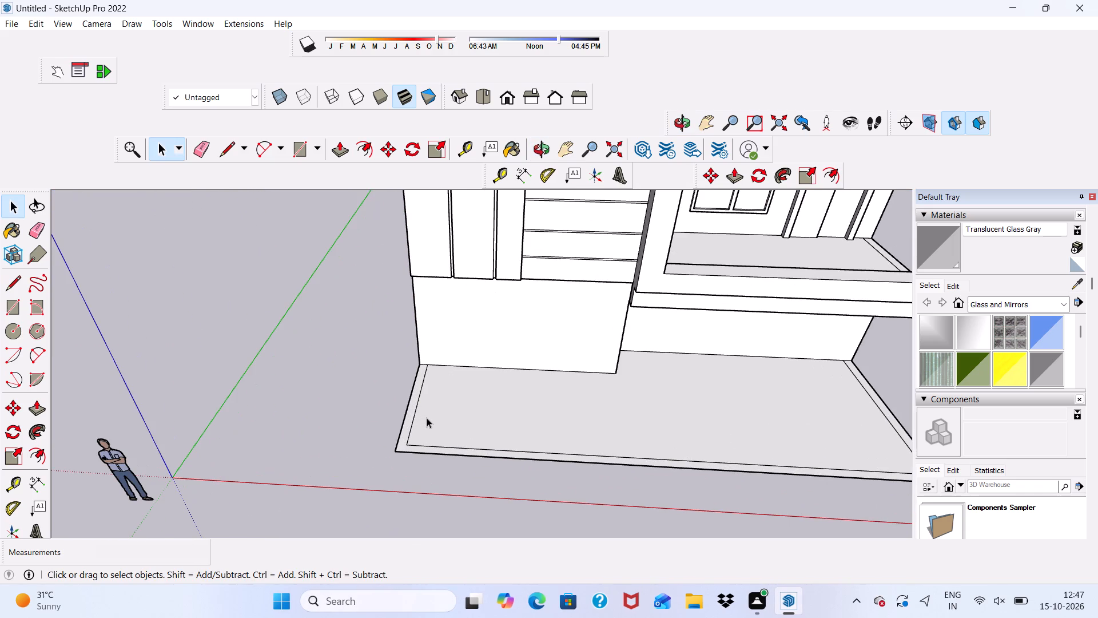
scroll(402, 340, up, 10)
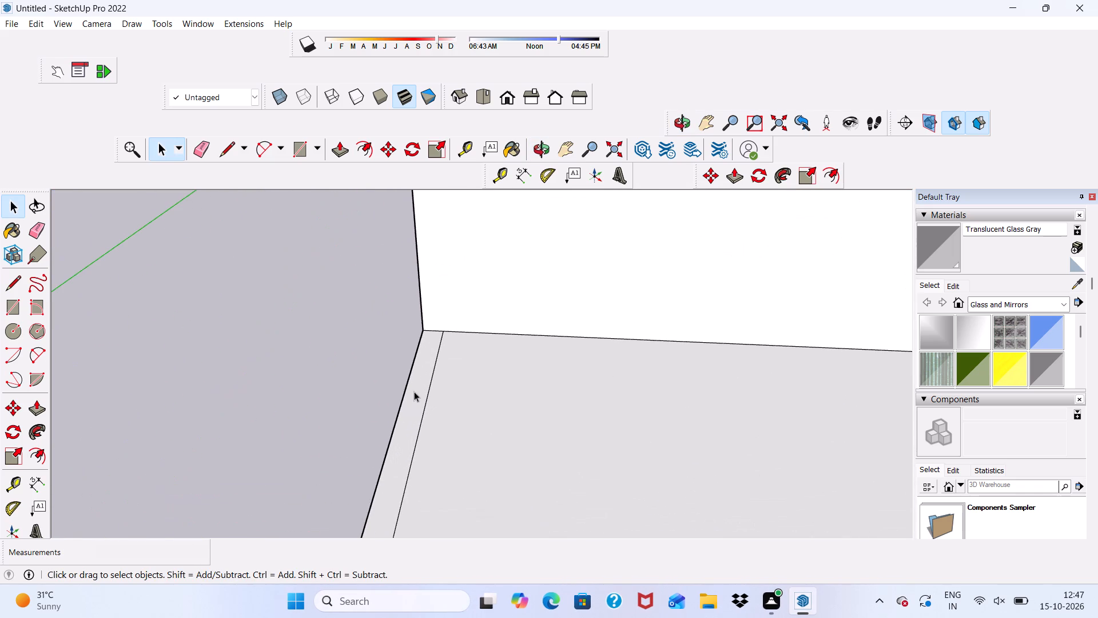
click(414, 391)
drag(335, 149, 340, 158)
scroll(396, 389, up, 3)
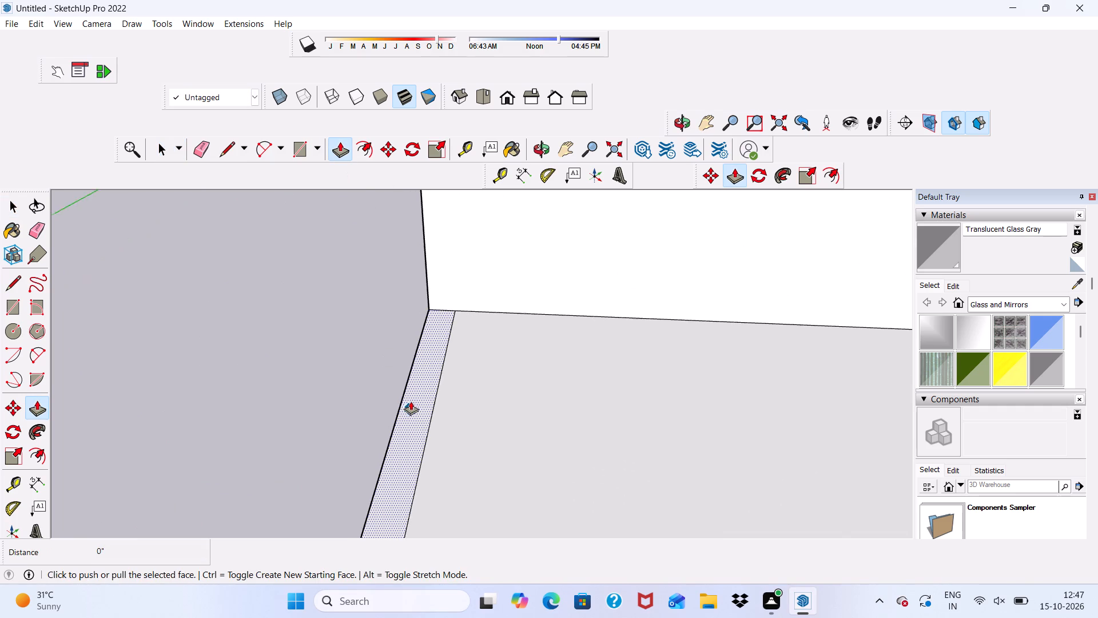
scroll(411, 401, up, 1)
click(413, 387)
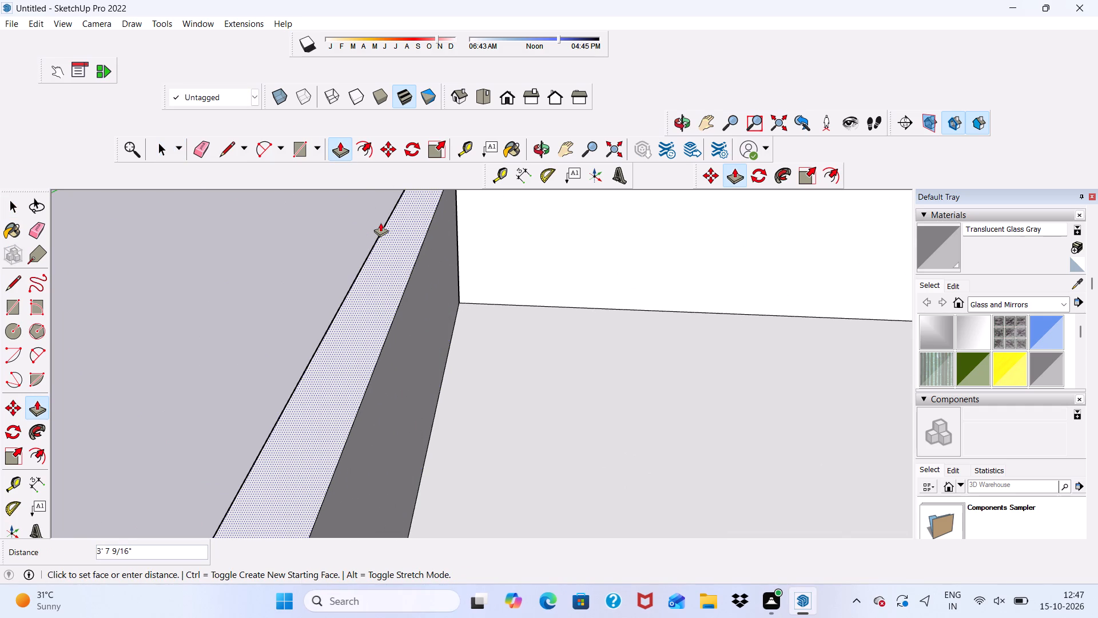
text(5')
key(Return)
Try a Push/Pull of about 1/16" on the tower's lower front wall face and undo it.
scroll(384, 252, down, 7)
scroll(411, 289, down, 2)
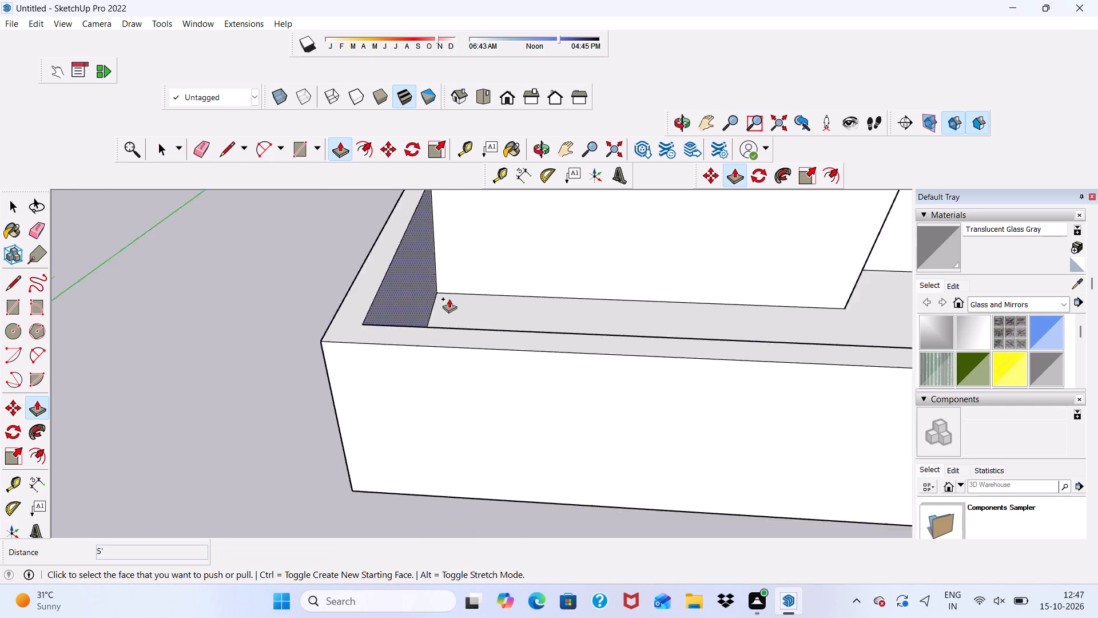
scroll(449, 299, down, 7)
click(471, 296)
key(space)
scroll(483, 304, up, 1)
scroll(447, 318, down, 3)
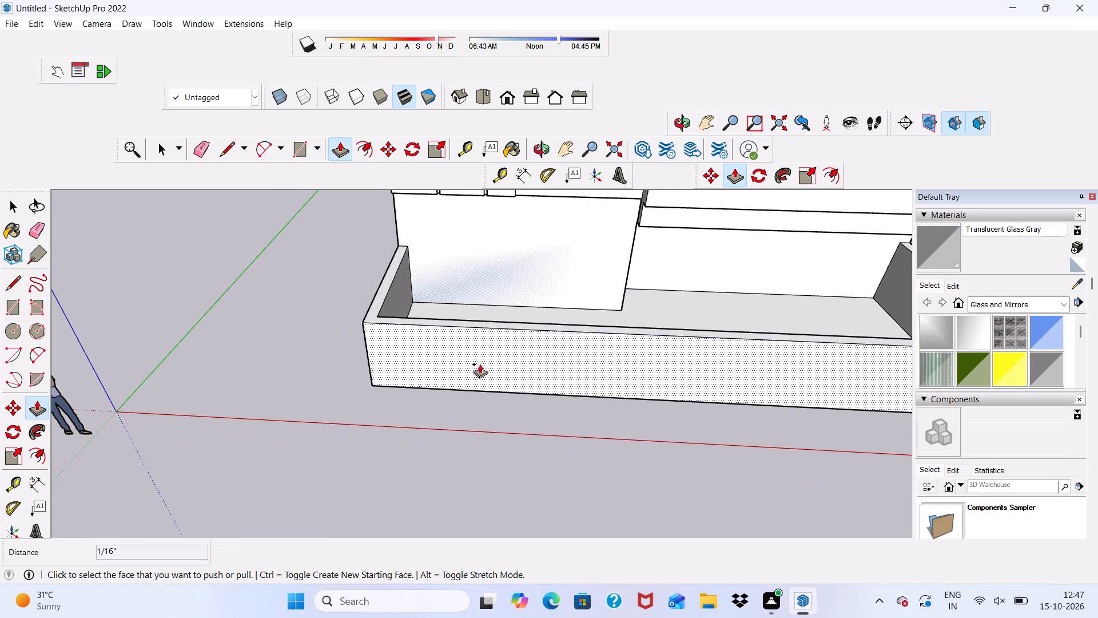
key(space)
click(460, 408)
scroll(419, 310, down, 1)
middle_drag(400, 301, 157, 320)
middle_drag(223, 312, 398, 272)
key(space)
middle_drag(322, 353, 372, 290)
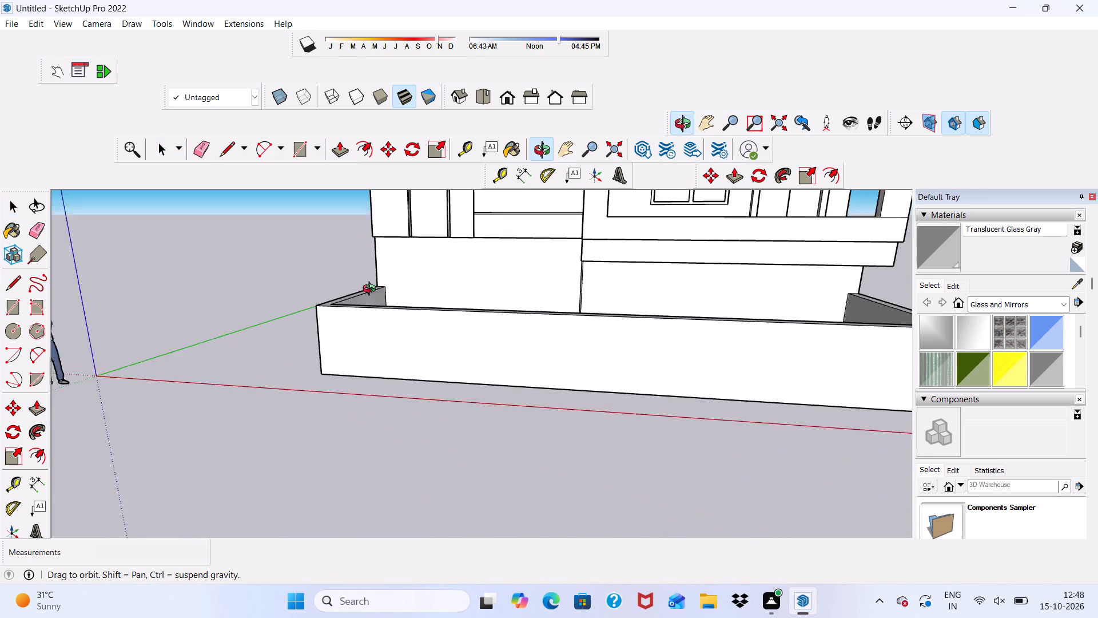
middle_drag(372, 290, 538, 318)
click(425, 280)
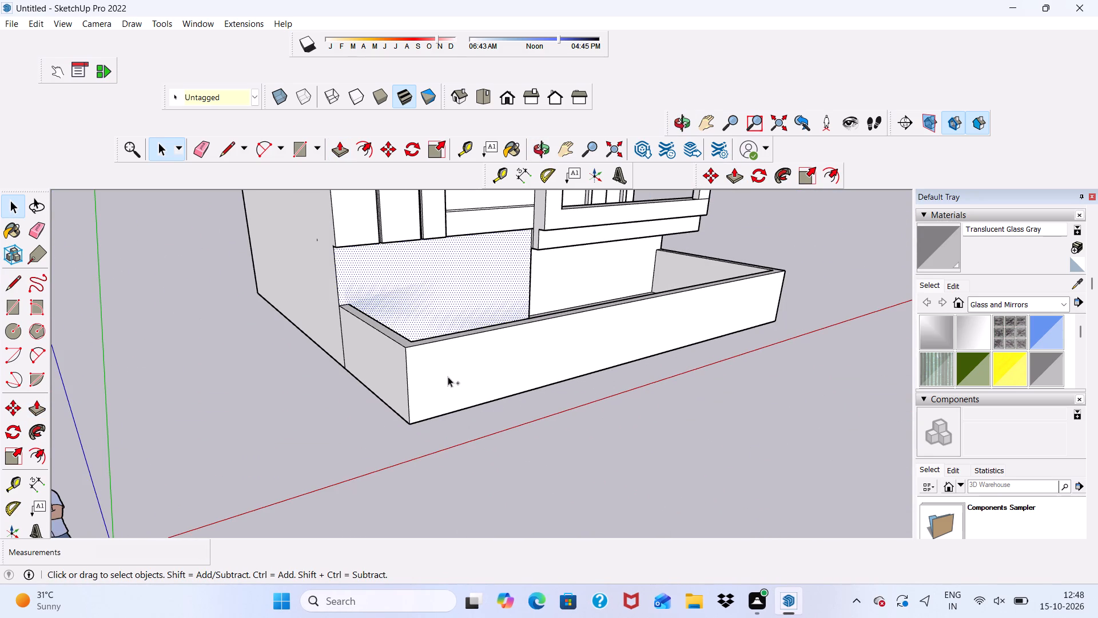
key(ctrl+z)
Examine the new boundary wall and ground floor from several angles and in the standard Front view.
middle_drag(419, 356, 337, 405)
scroll(375, 390, down, 1)
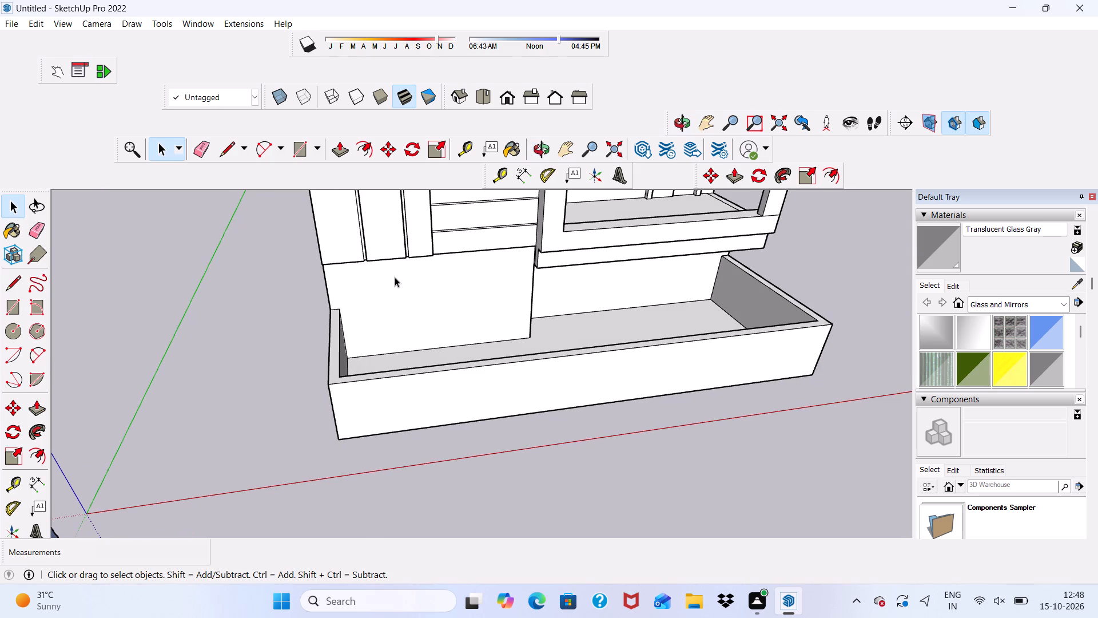
click(397, 284)
scroll(426, 351, down, 1)
middle_drag(421, 354, 395, 302)
click(407, 387)
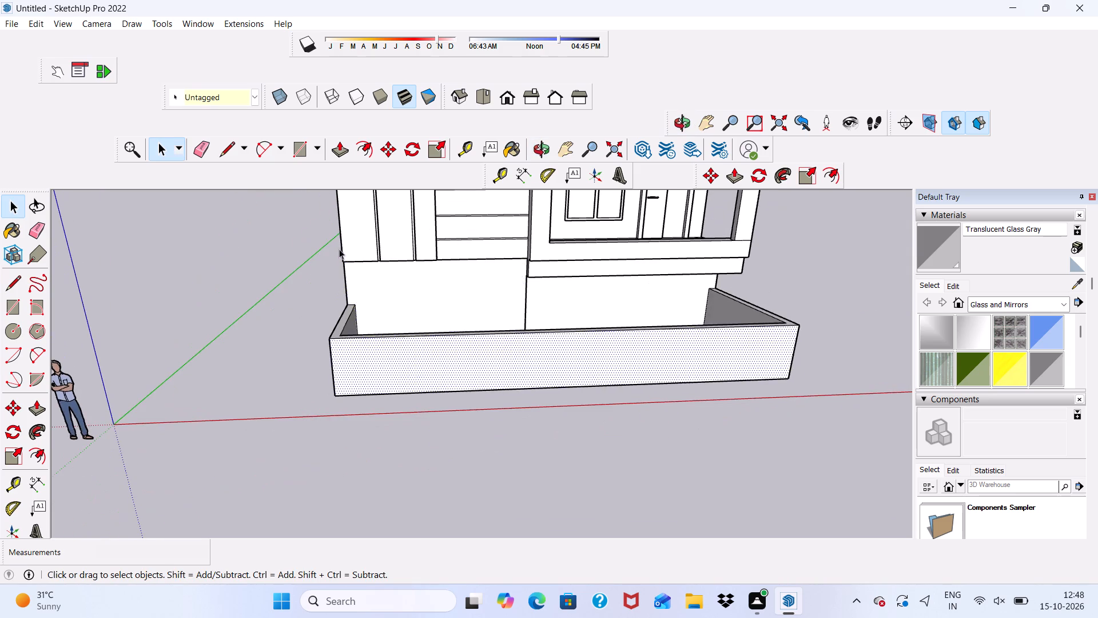
scroll(242, 260, down, 5)
middle_drag(374, 309, 350, 238)
scroll(386, 274, up, 7)
scroll(392, 282, down, 7)
middle_drag(453, 318, 443, 321)
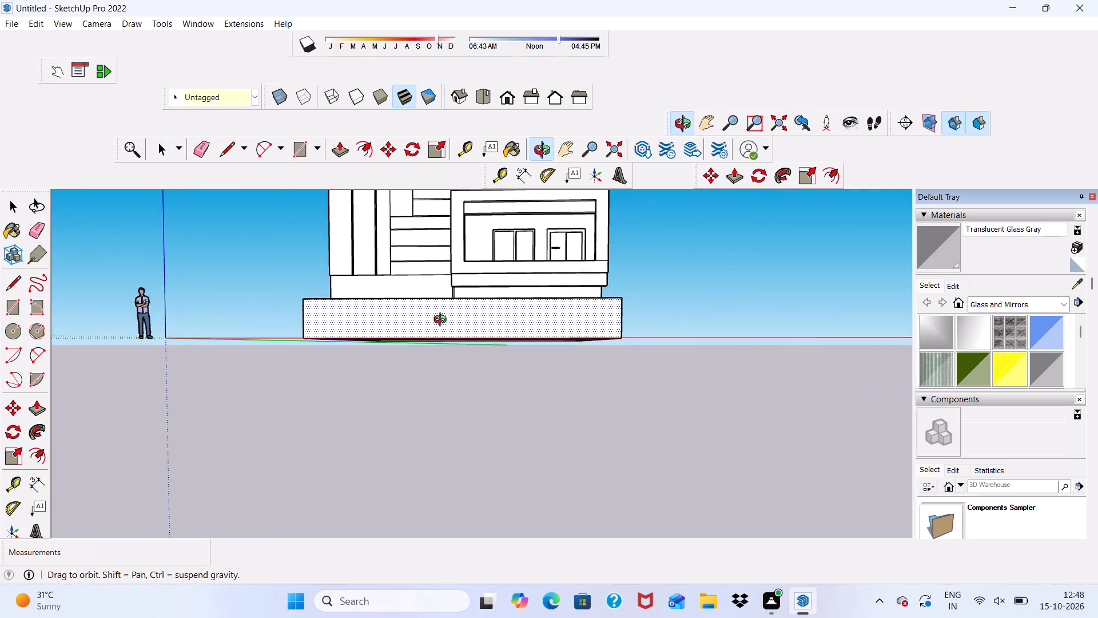
middle_drag(443, 321, 473, 390)
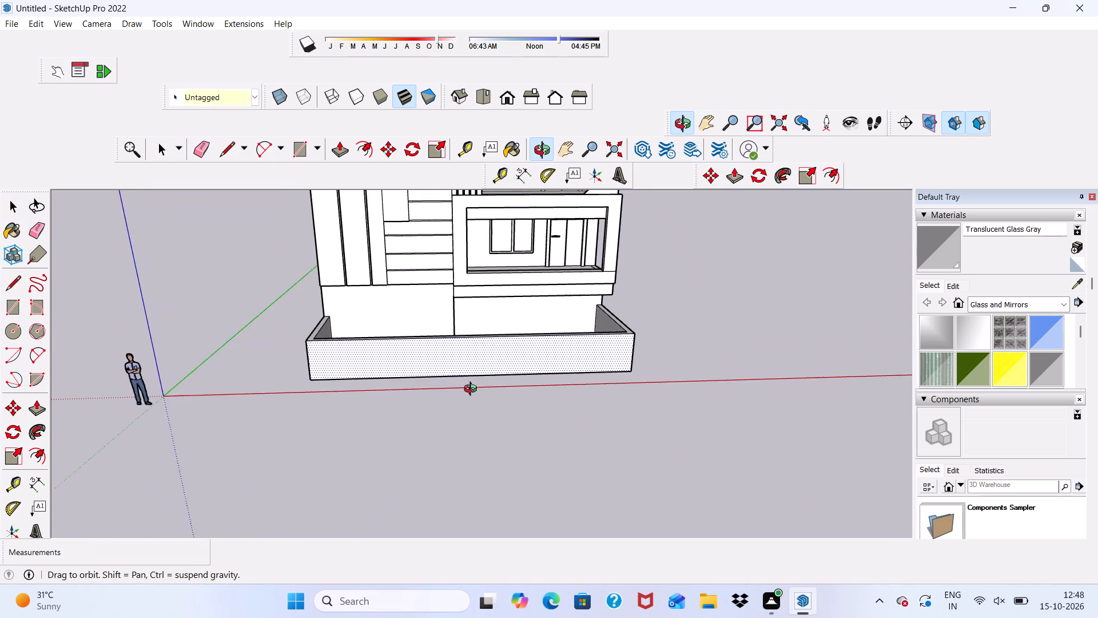
middle_drag(473, 390, 469, 389)
scroll(469, 389, up, 8)
scroll(460, 383, down, 4)
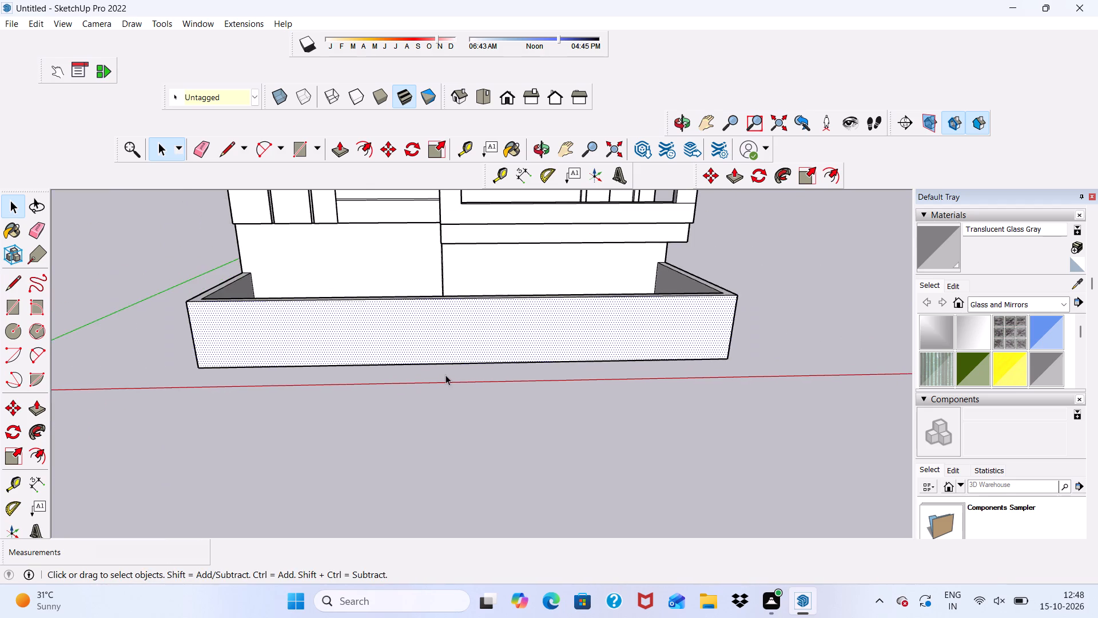
middle_drag(443, 370, 396, 417)
scroll(490, 262, up, 6)
scroll(418, 309, down, 1)
middle_drag(418, 309, 526, 280)
scroll(498, 229, up, 1)
scroll(442, 237, down, 4)
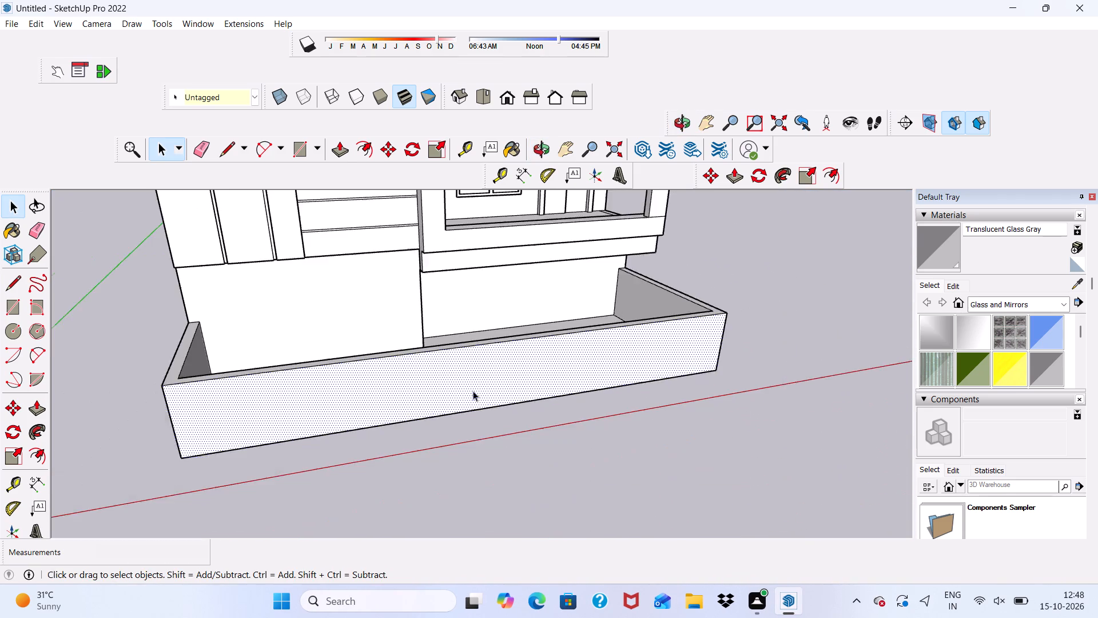
scroll(473, 391, down, 2)
middle_drag(471, 405, 407, 308)
scroll(451, 310, up, 2)
scroll(460, 317, down, 12)
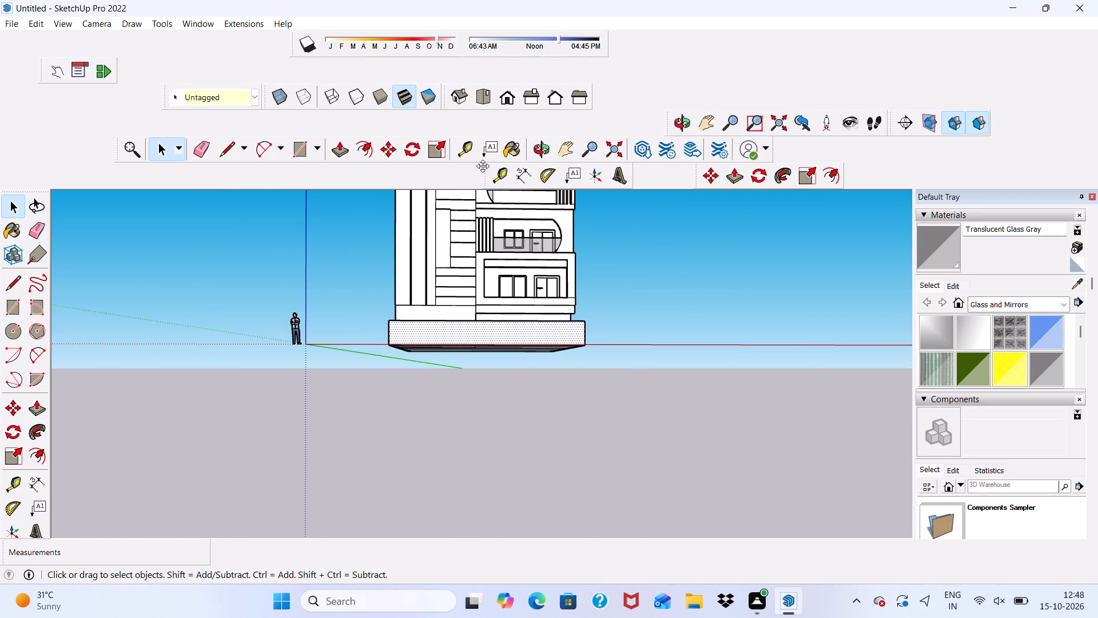
click(508, 86)
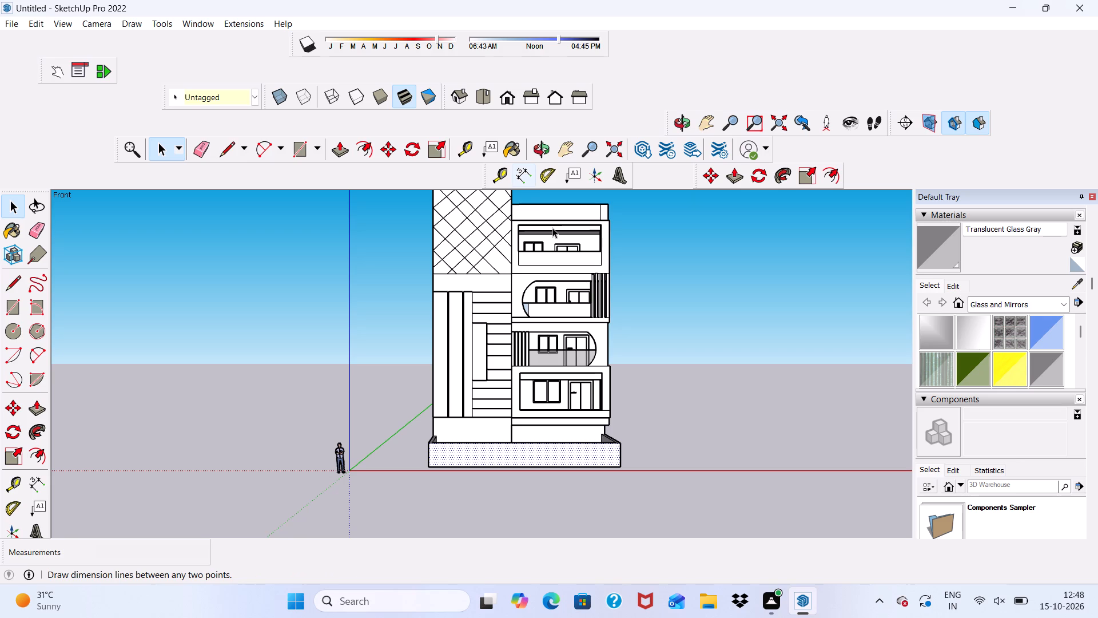
scroll(563, 411, up, 5)
scroll(530, 286, up, 1)
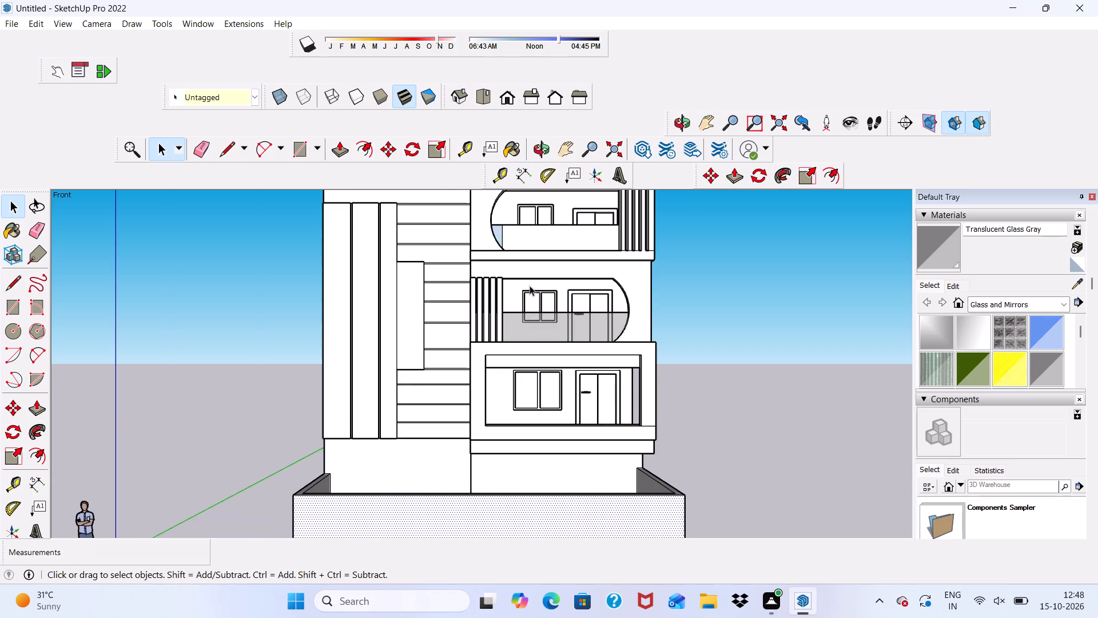
scroll(530, 286, up, 5)
scroll(530, 286, down, 7)
Draw a square of about 9 11/16" on the yard floor below the balcony, near the tower wall's recessed corner.
middle_drag(535, 318, 472, 433)
drag(302, 151, 307, 163)
scroll(491, 461, up, 5)
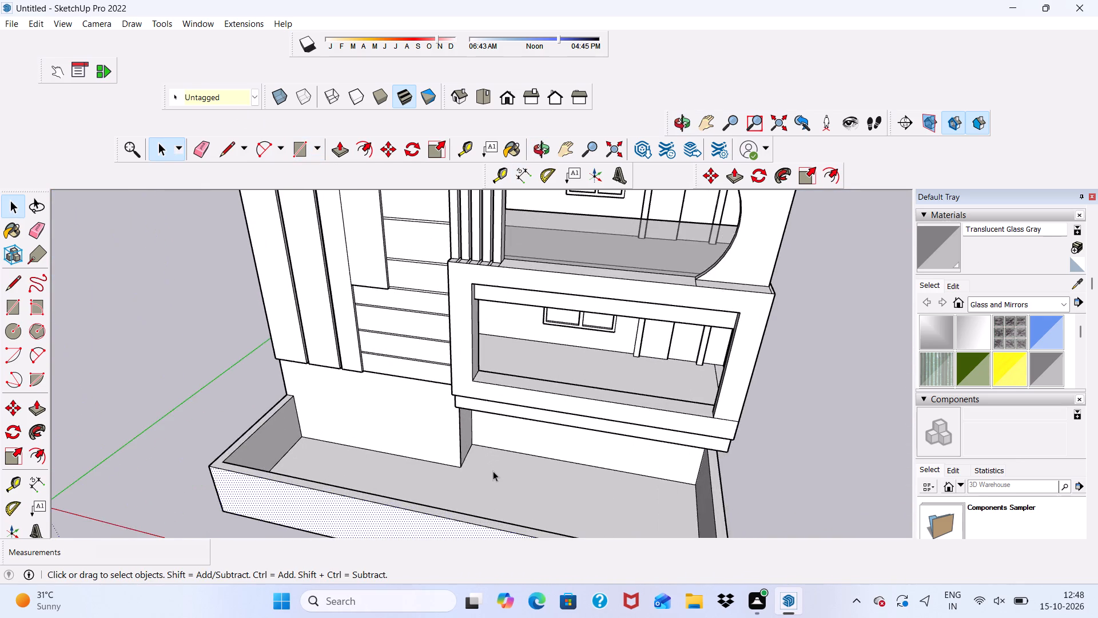
scroll(494, 469, up, 5)
click(308, 148)
scroll(538, 439, up, 5)
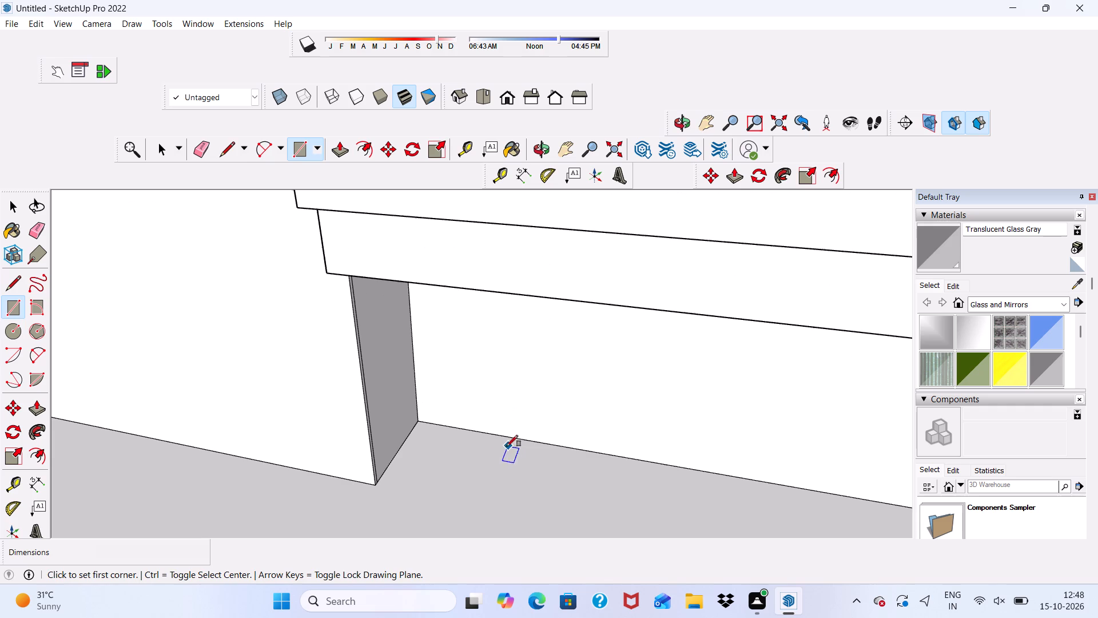
click(459, 467)
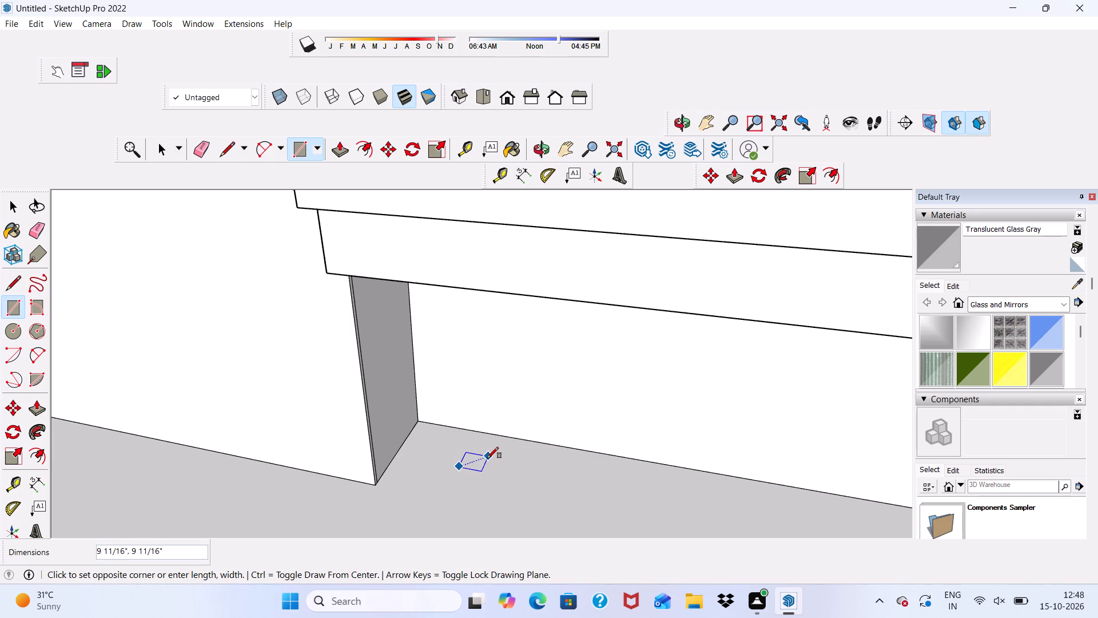
click(487, 458)
scroll(466, 369, down, 3)
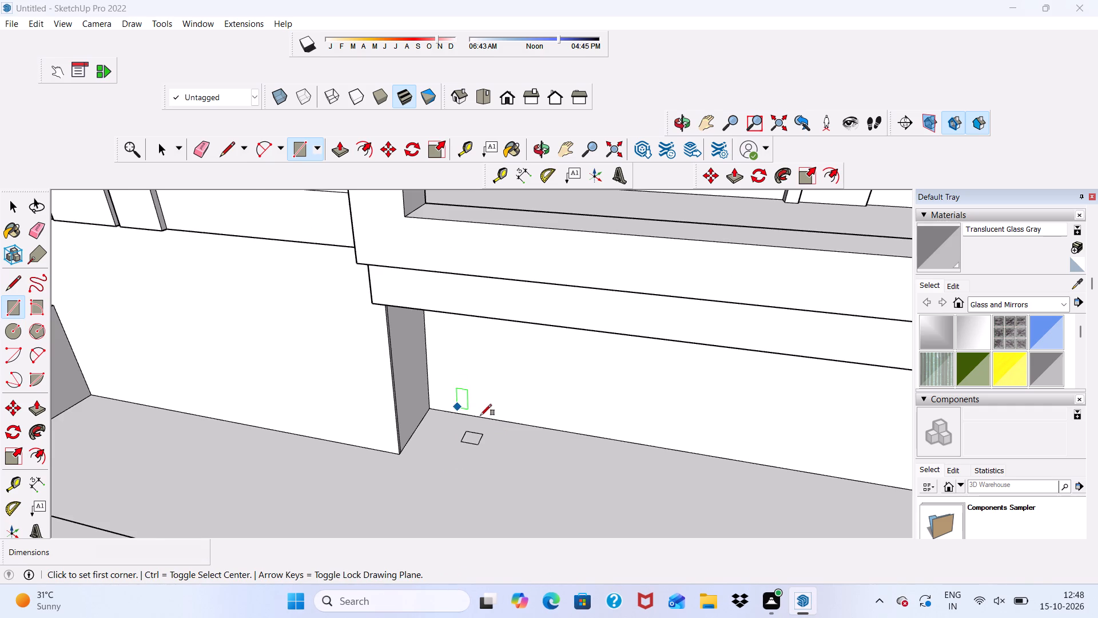
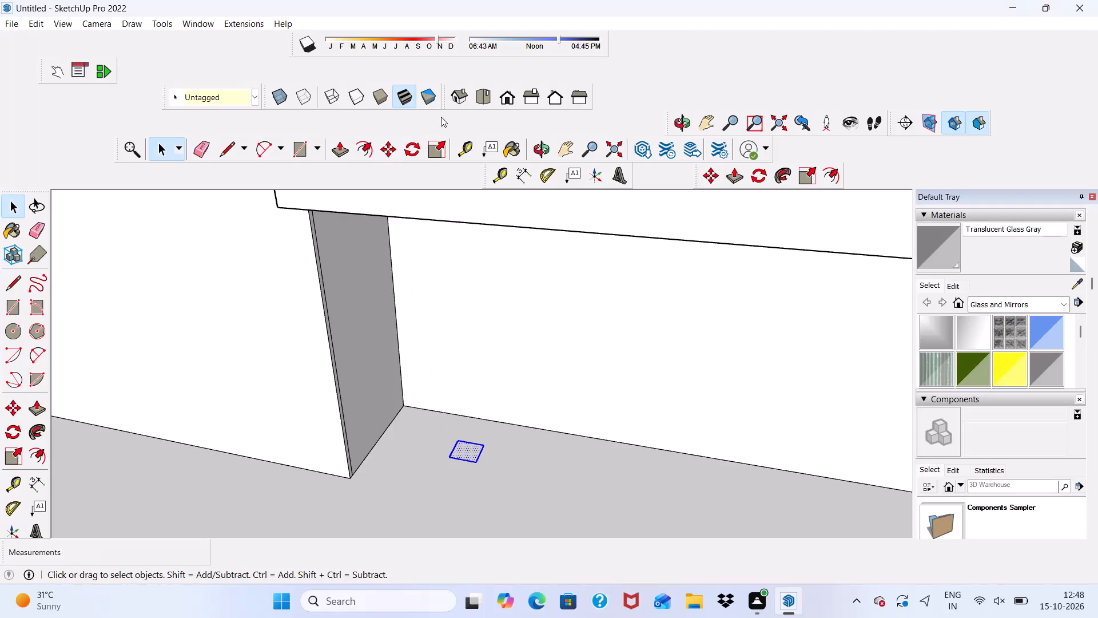
Copy the small floor square about 16' 3 3/4" along the yard to the boundary-wall end below the balcony.
click(386, 144)
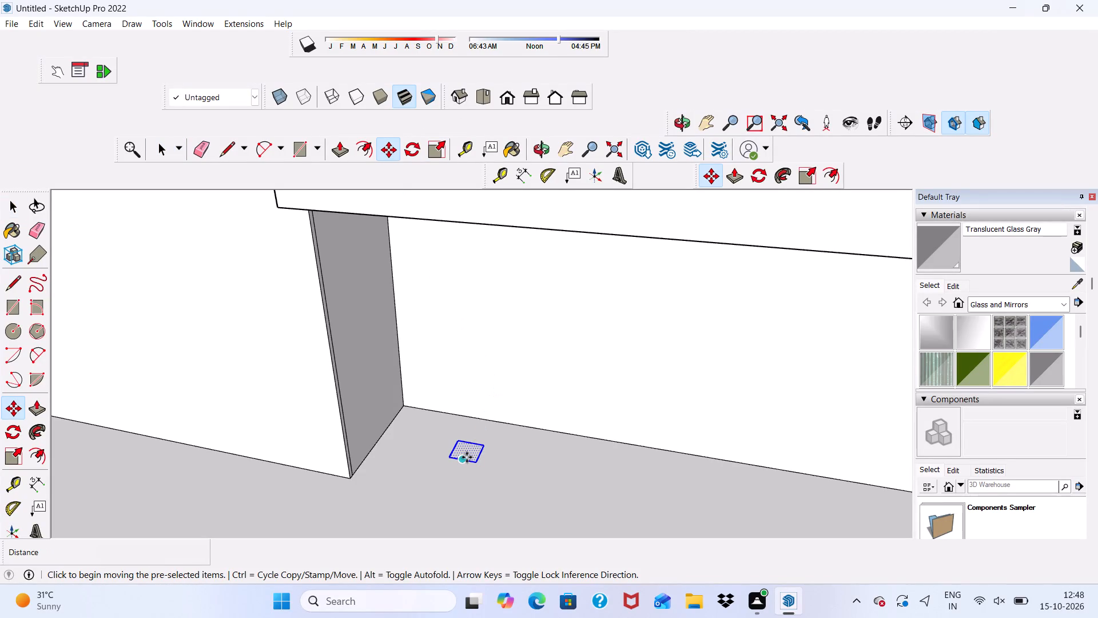
click(466, 457)
scroll(616, 421, down, 3)
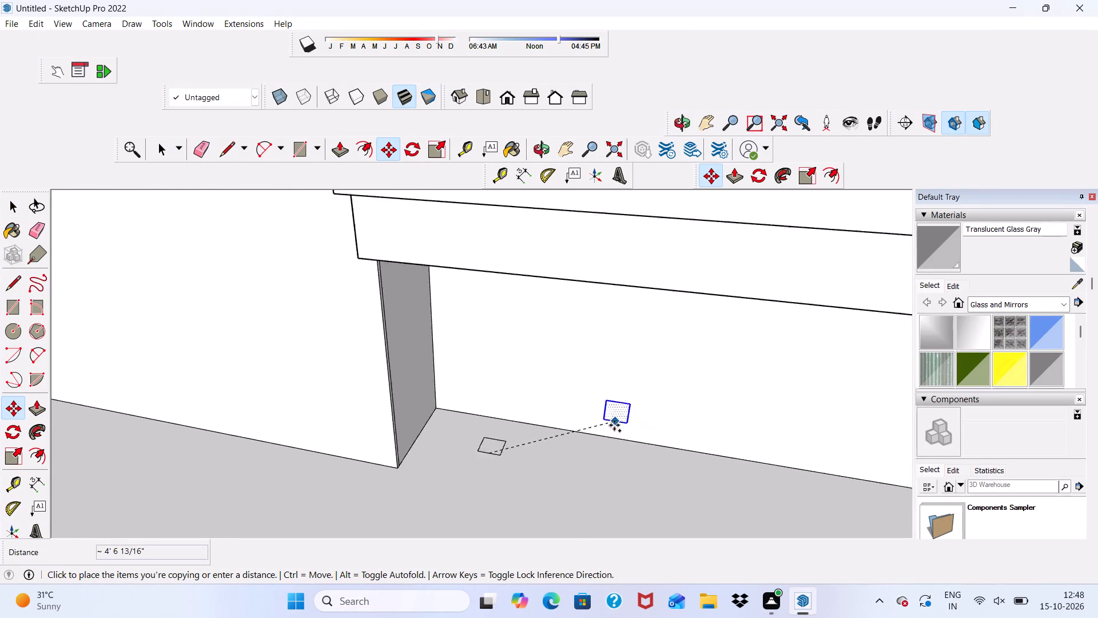
scroll(614, 425, down, 2)
scroll(361, 472, up, 3)
scroll(480, 439, down, 10)
scroll(720, 451, up, 2)
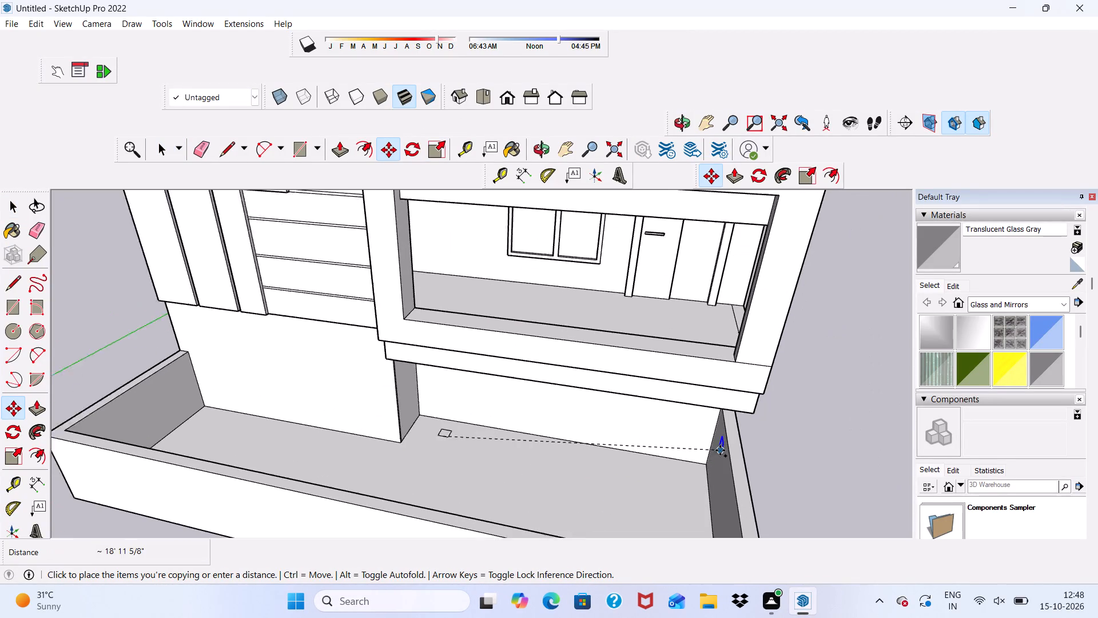
scroll(720, 450, up, 2)
scroll(673, 474, up, 1)
click(661, 483)
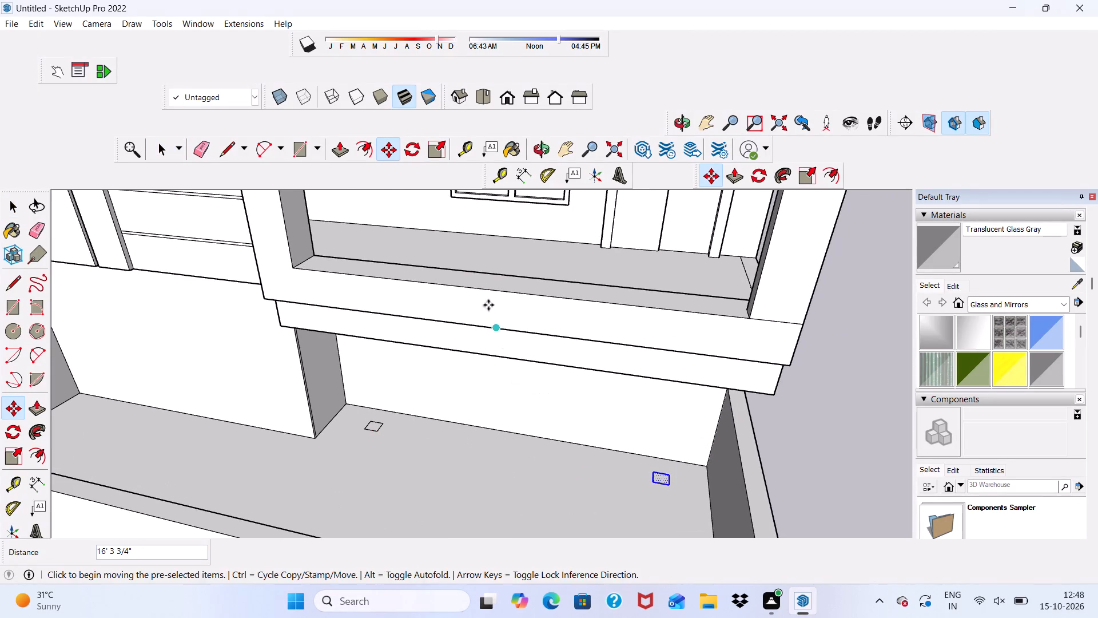
key(space)
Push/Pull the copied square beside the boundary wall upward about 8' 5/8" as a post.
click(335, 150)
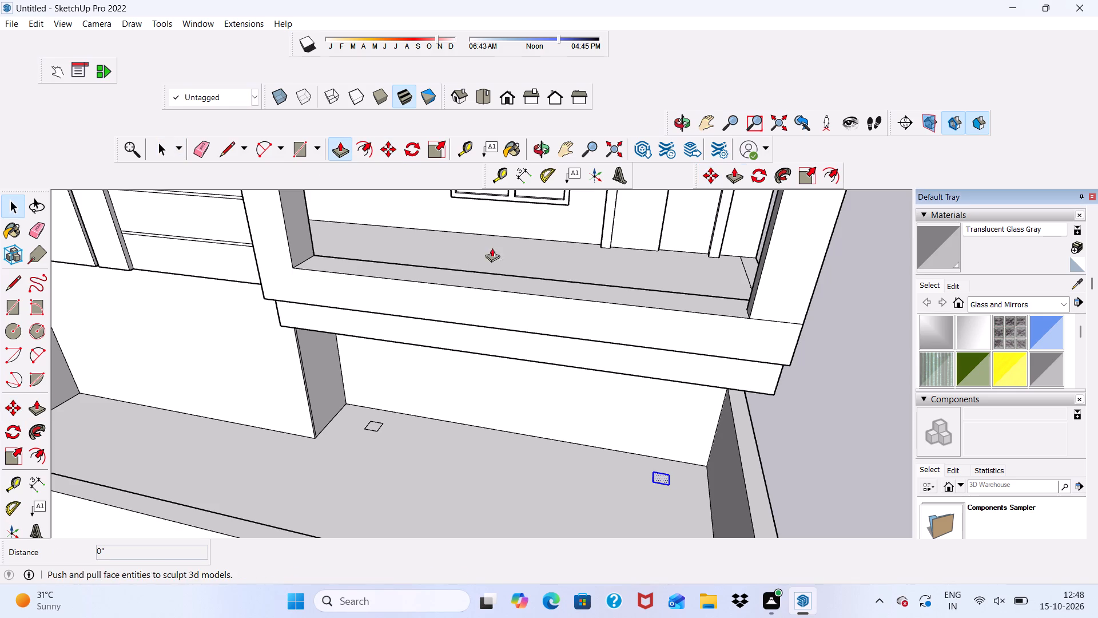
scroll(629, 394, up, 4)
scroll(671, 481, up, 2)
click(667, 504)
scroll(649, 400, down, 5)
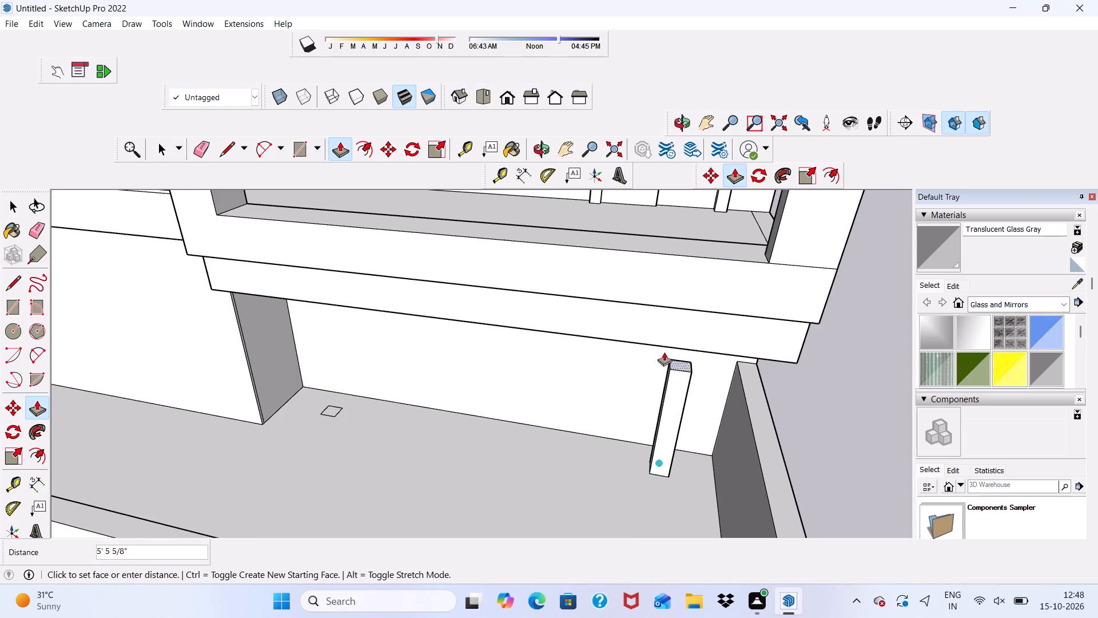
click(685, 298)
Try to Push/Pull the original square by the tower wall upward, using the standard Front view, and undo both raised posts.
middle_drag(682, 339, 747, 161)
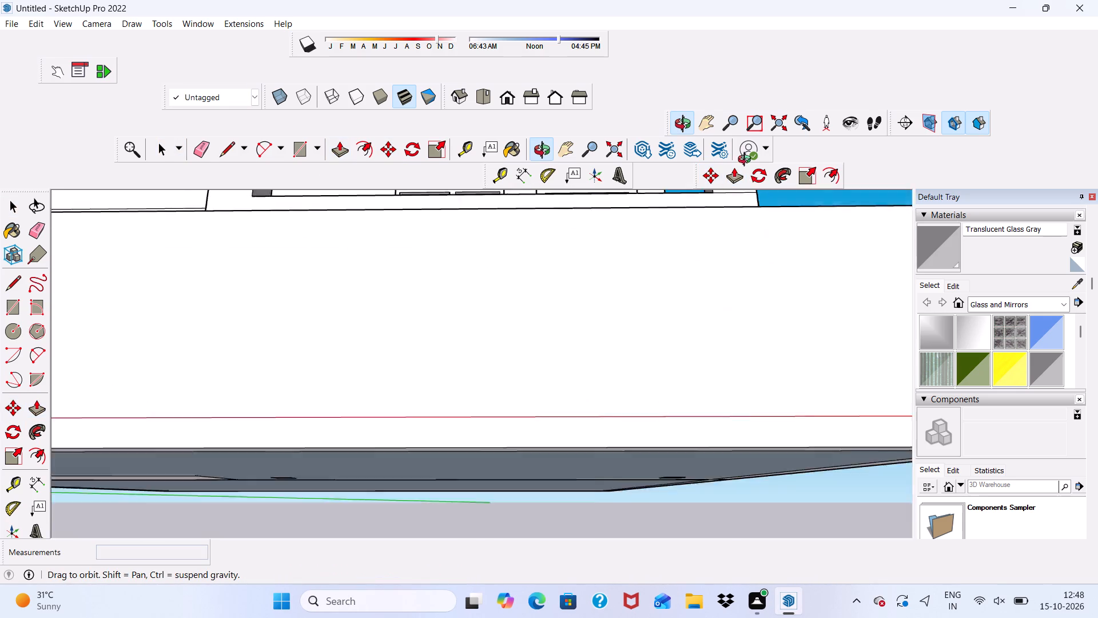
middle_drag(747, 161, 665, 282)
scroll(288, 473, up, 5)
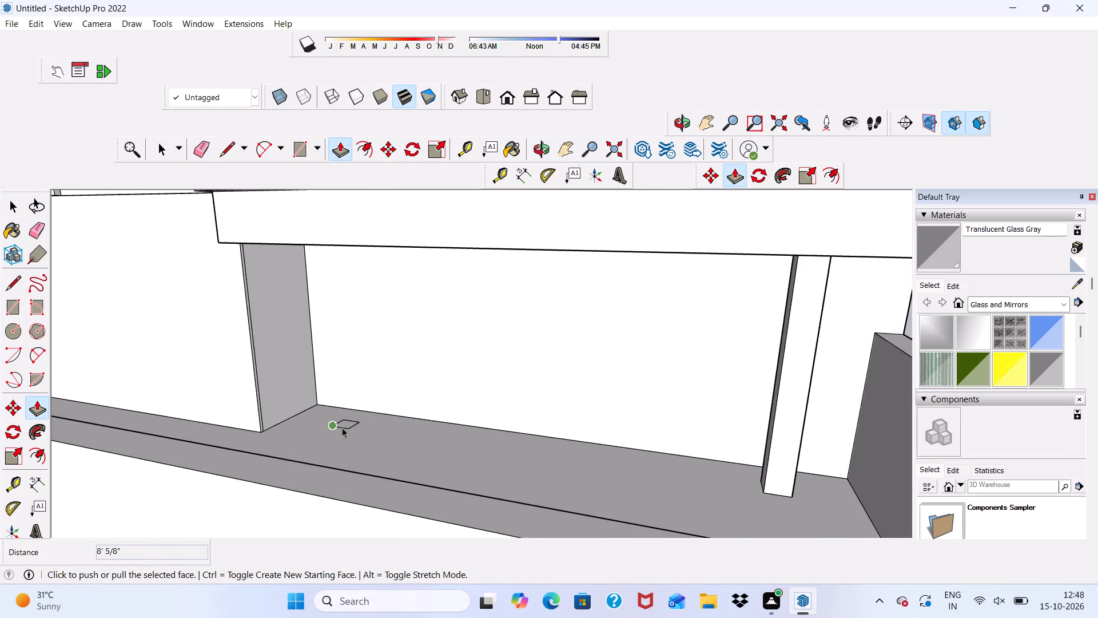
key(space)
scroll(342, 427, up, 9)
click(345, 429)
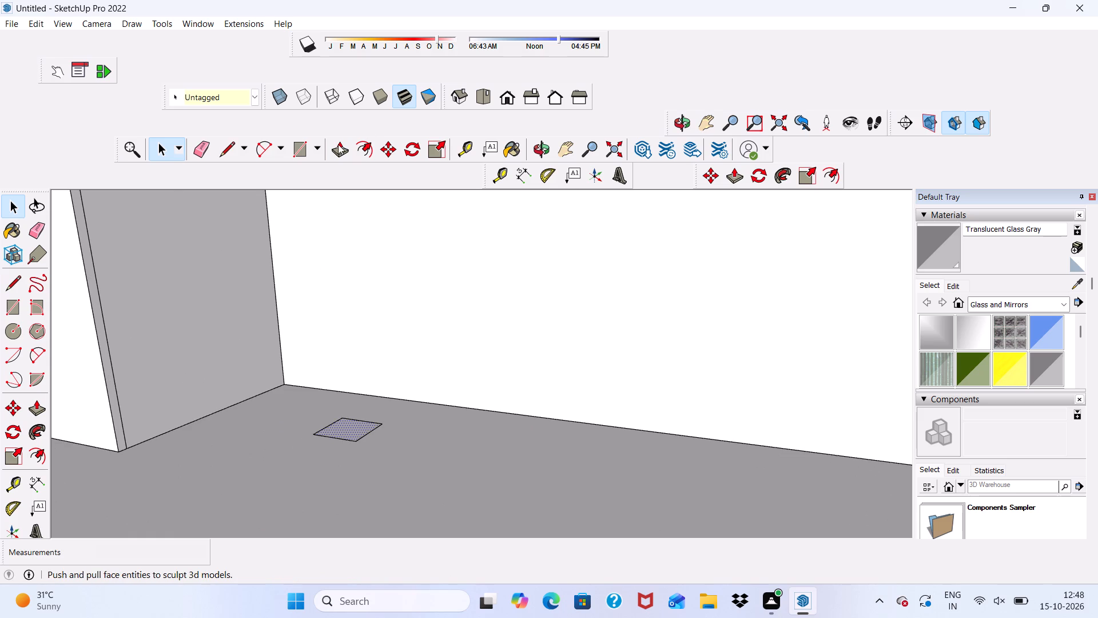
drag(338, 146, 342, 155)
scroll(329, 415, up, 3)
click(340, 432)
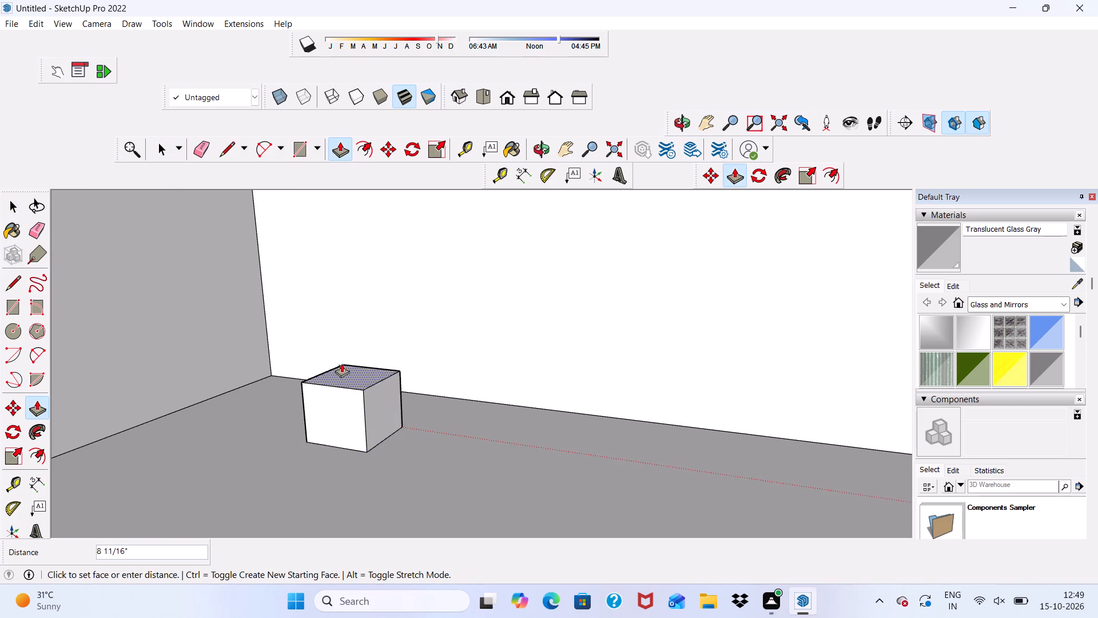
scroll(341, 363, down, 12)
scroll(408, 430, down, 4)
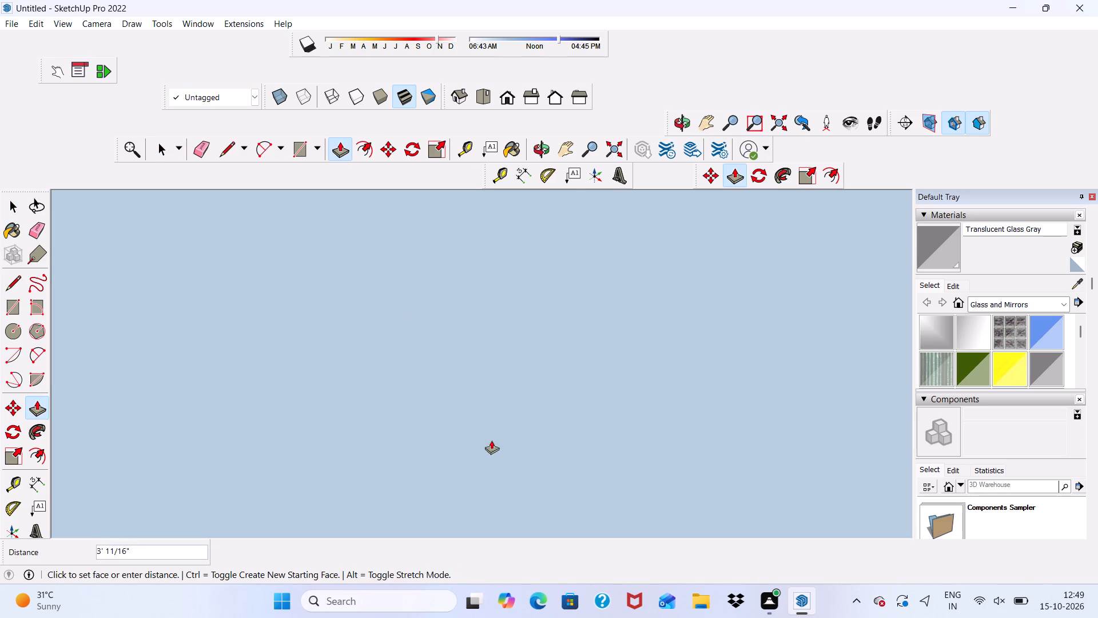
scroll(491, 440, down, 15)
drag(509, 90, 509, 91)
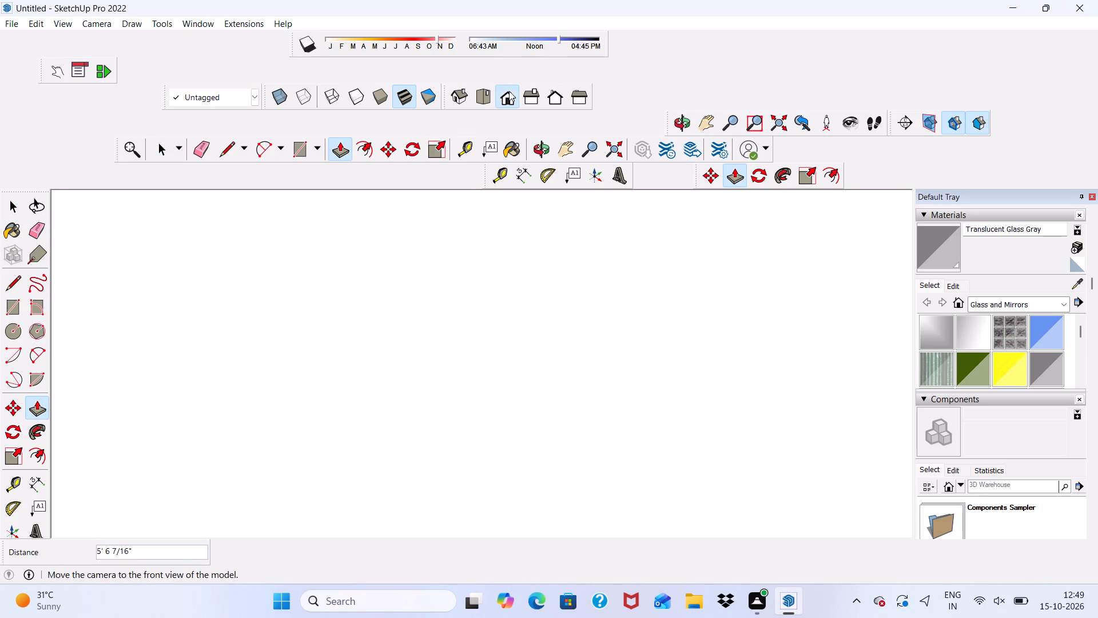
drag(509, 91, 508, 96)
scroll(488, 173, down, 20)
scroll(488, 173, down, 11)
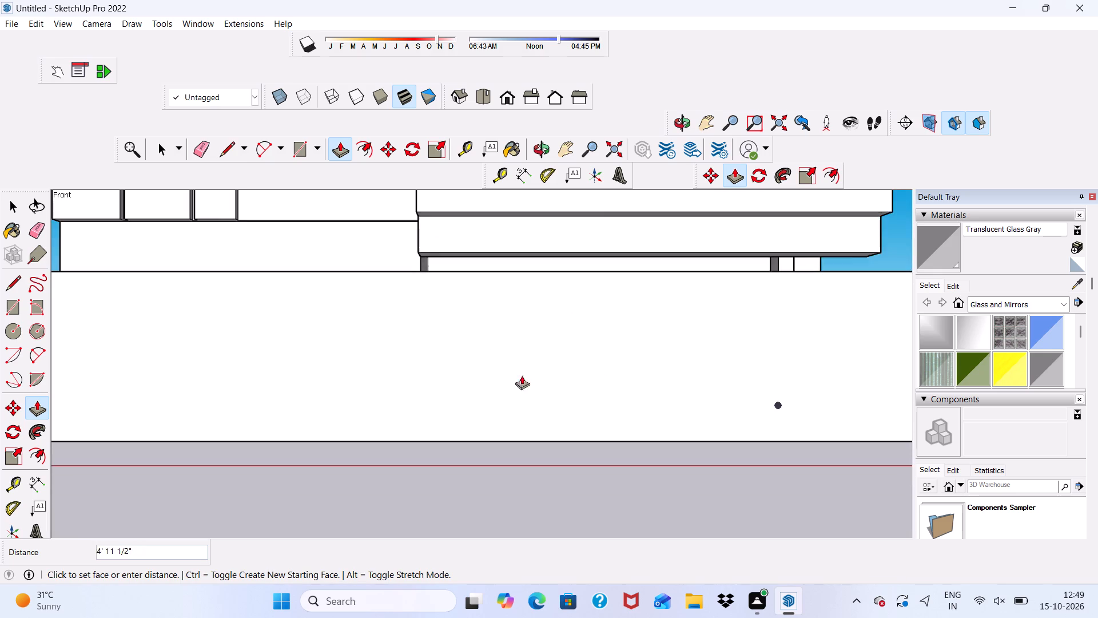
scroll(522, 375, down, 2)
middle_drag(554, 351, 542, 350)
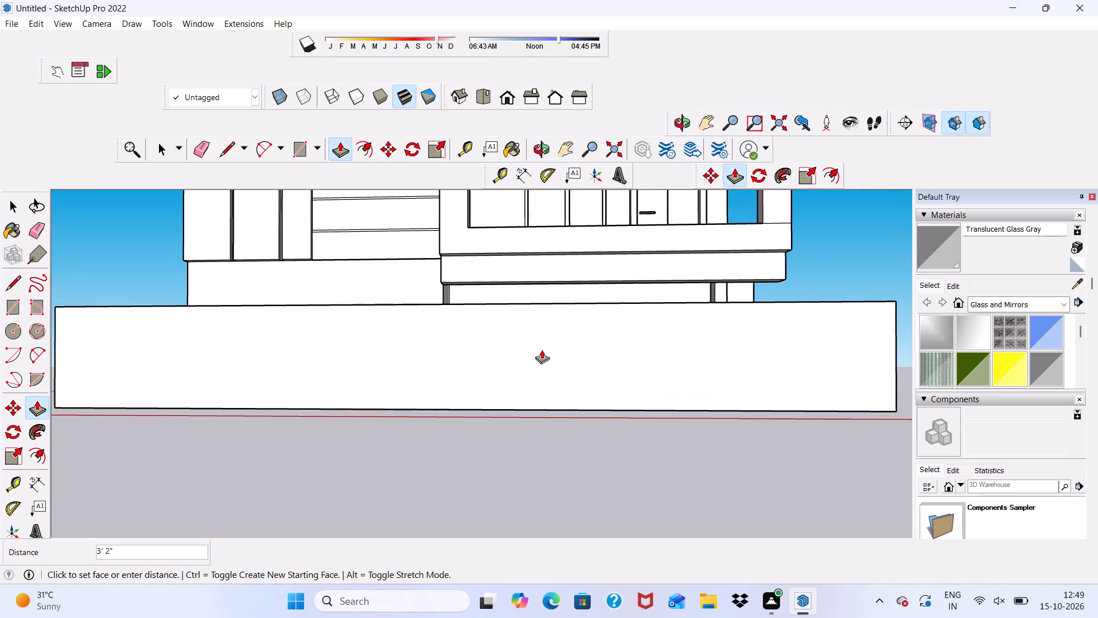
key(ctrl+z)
Push/Pull the copied square near the boundary wall upward about 6' 5 3/4" as a post.
middle_drag(556, 343, 457, 496)
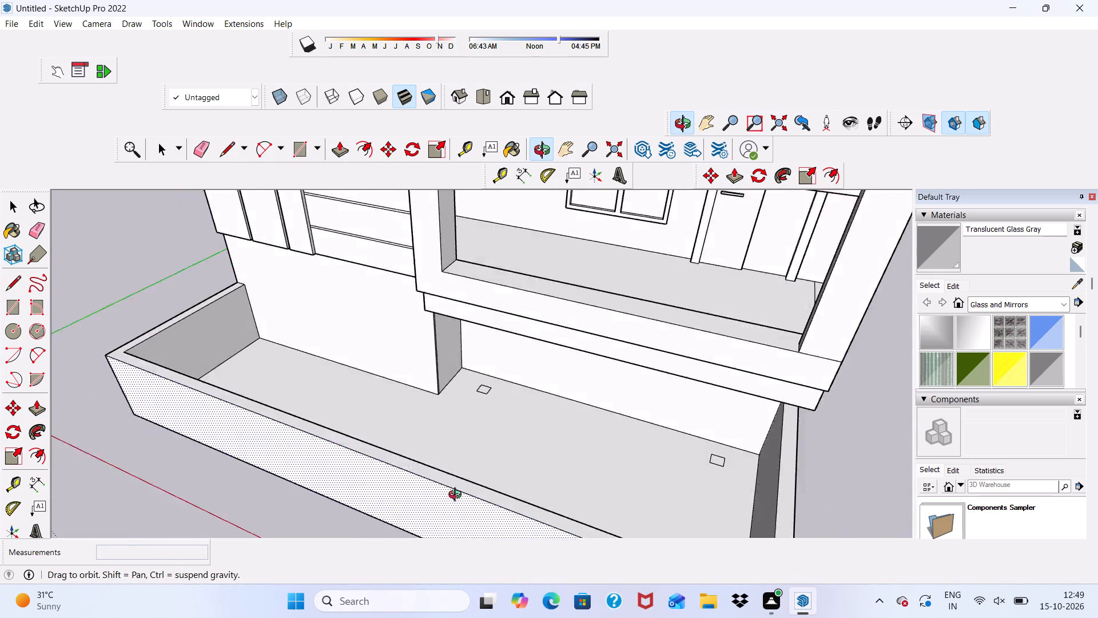
middle_drag(457, 496, 442, 512)
ctrl+scroll(712, 478, up, 5)
click(703, 497)
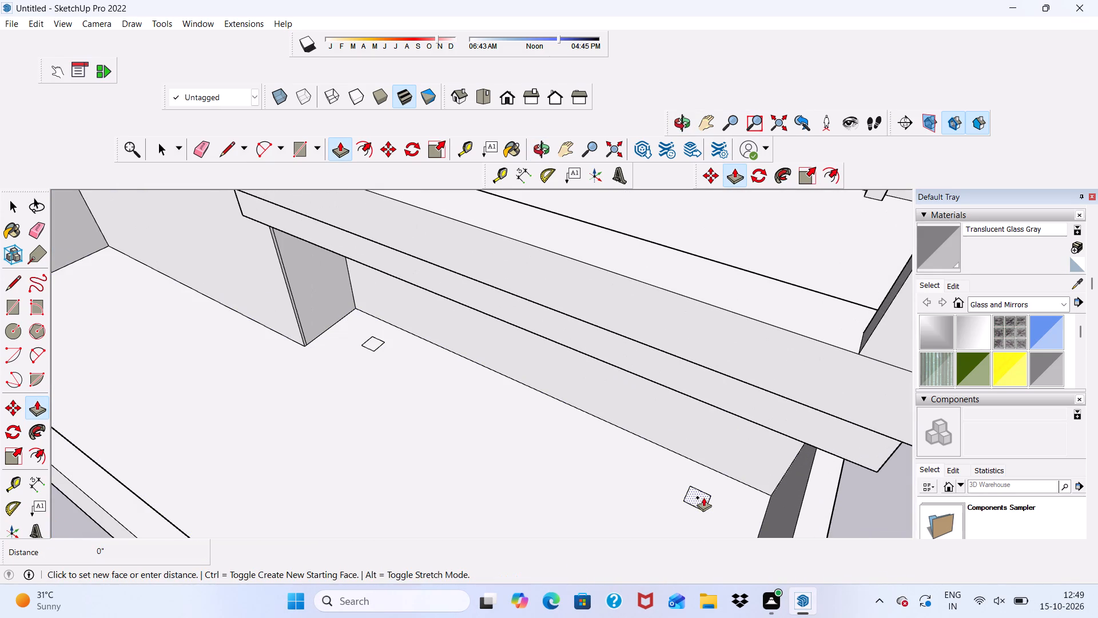
click(762, 377)
scroll(723, 435, down, 1)
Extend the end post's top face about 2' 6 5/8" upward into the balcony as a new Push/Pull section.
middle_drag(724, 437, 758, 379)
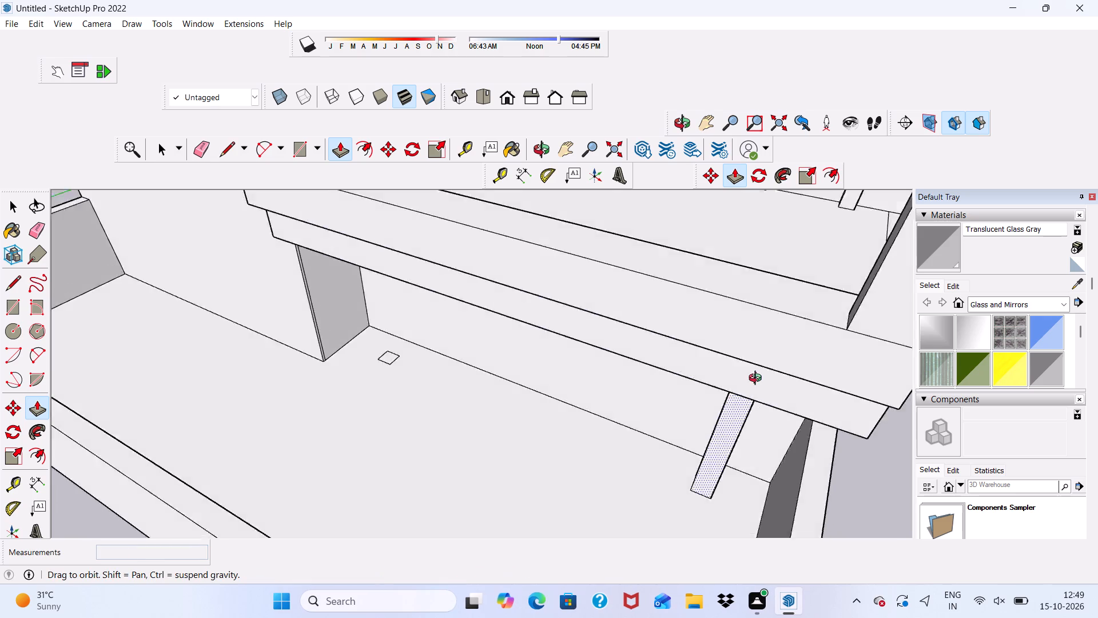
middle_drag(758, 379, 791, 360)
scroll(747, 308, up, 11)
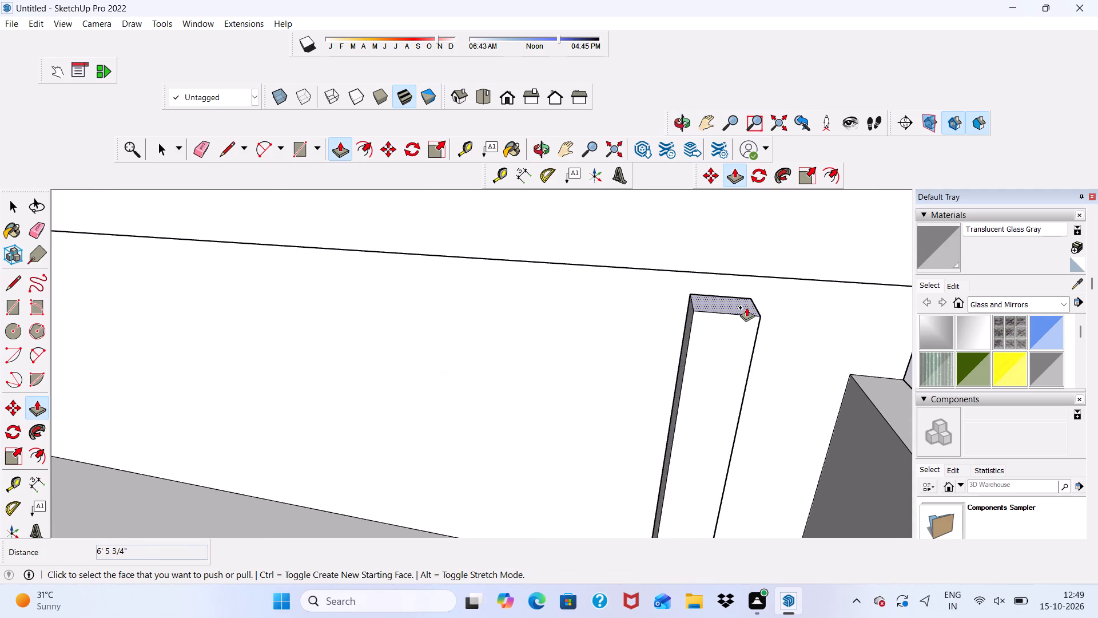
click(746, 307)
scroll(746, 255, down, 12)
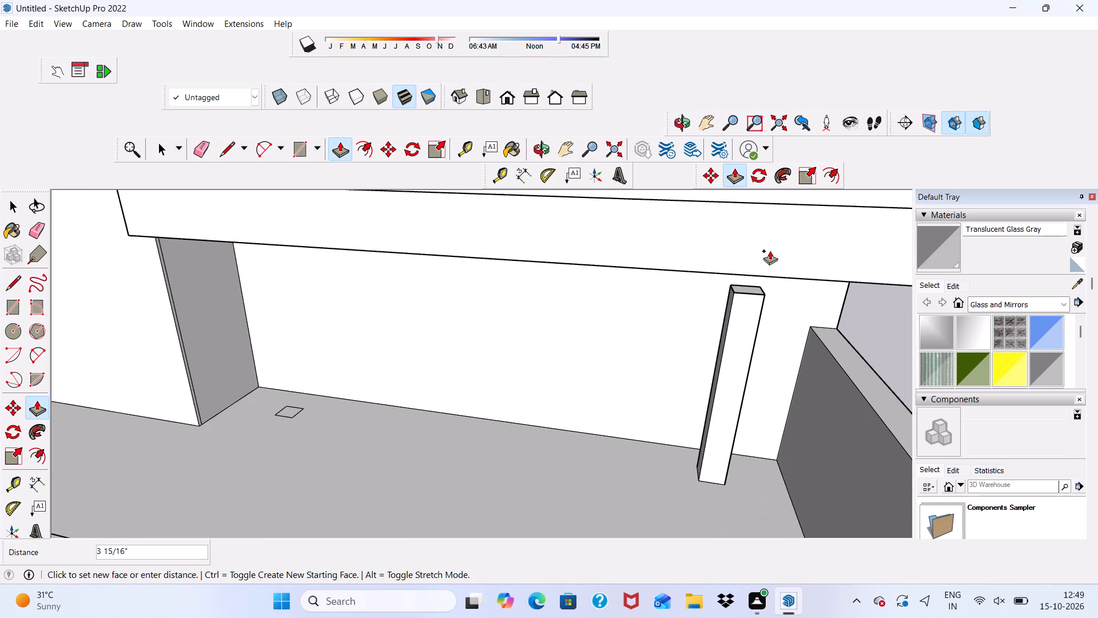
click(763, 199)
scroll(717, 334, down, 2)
Push/Pull the original square beside the tower wall upward into the balcony beam as a second post.
middle_drag(719, 348, 710, 358)
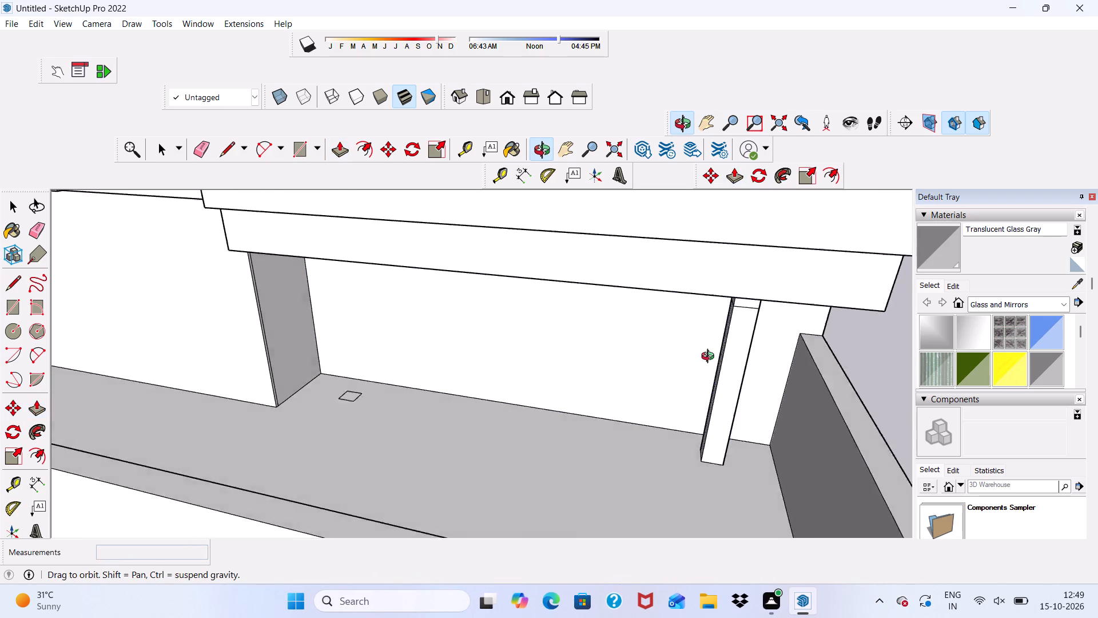
middle_drag(710, 358, 655, 370)
scroll(341, 396, up, 11)
click(407, 364)
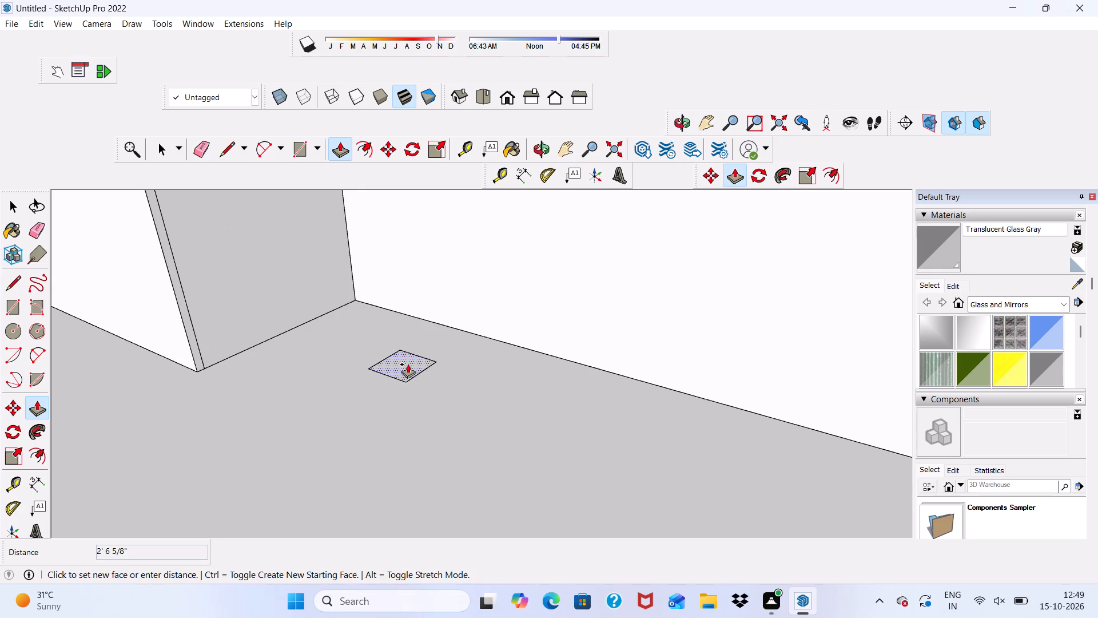
scroll(415, 288, down, 18)
scroll(484, 266, up, 4)
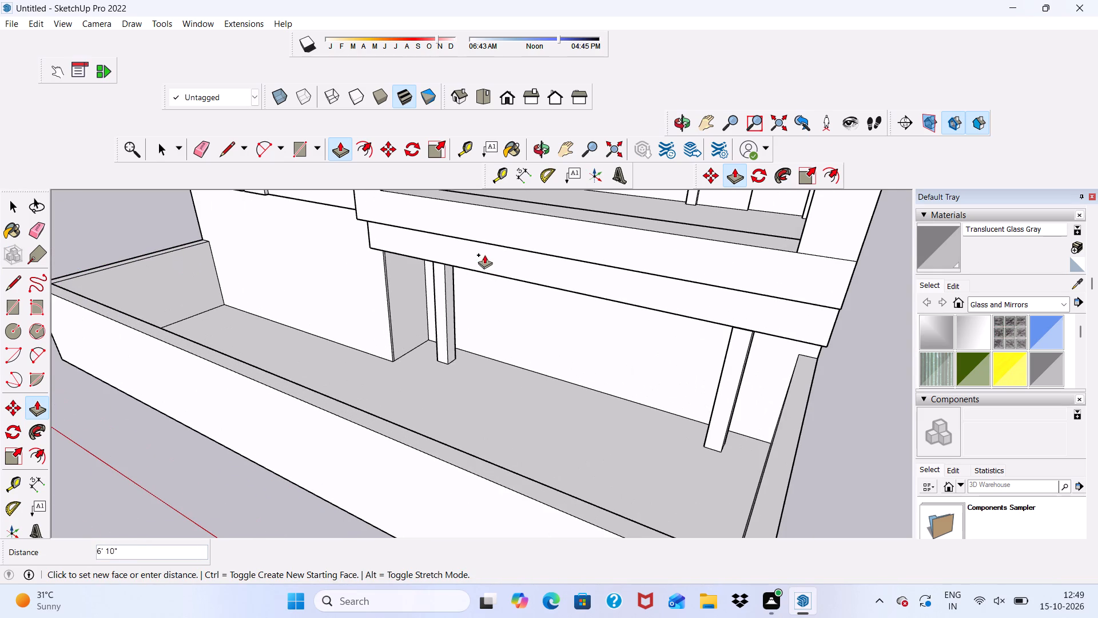
click(487, 240)
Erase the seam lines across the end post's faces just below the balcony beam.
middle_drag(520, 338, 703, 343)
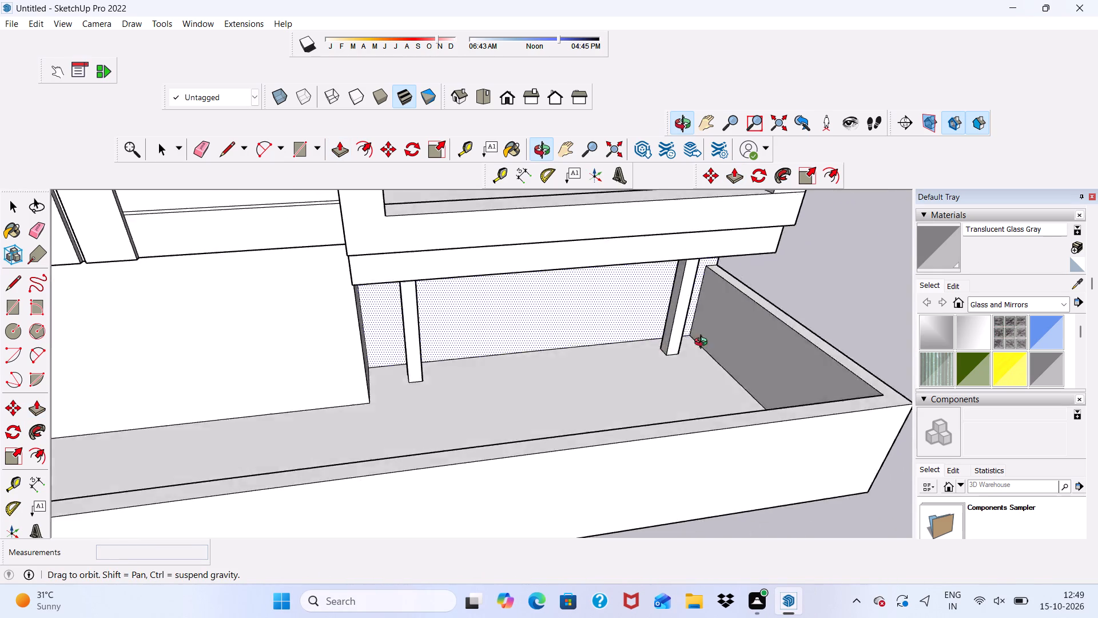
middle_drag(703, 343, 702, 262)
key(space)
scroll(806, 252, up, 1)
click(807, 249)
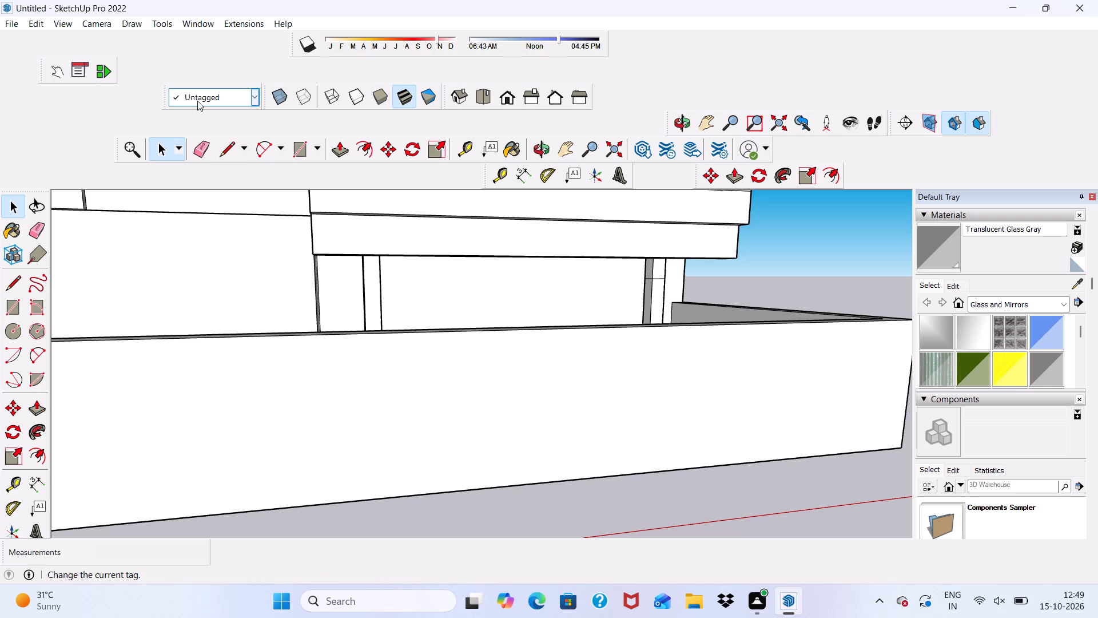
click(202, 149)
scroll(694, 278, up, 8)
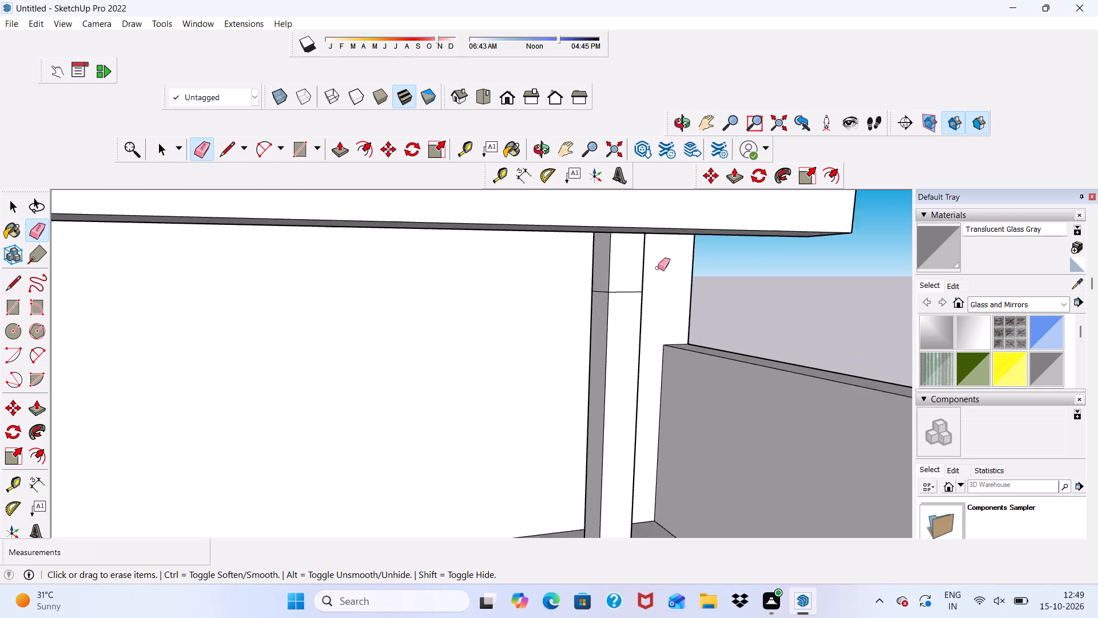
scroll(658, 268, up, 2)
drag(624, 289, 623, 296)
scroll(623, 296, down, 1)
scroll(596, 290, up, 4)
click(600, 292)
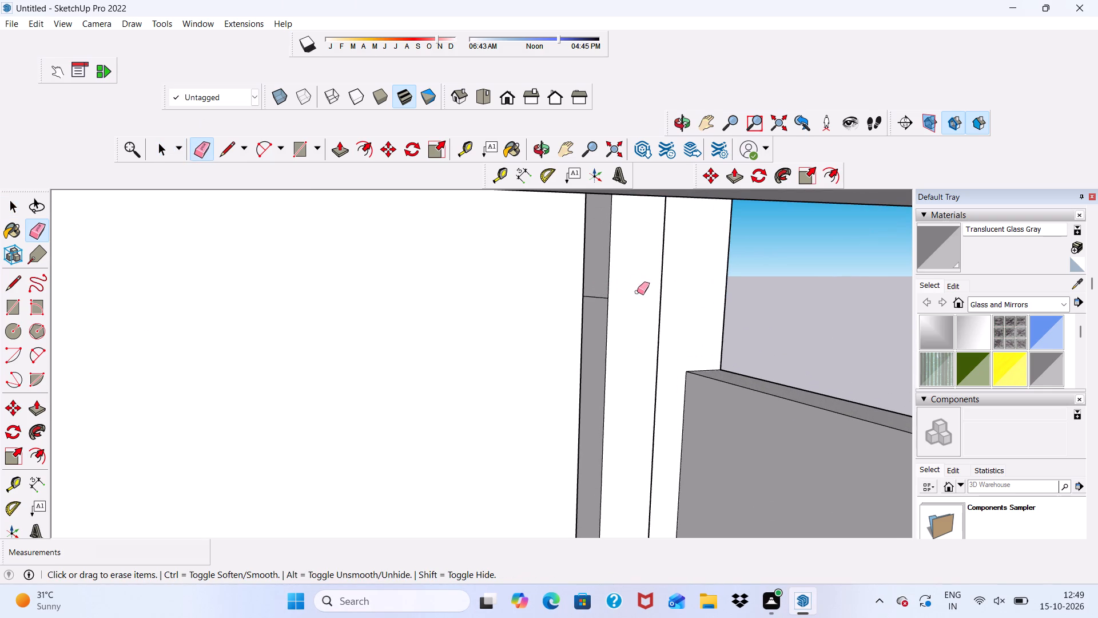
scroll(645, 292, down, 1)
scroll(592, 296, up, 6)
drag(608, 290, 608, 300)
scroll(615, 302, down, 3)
Examine the end post's top and its junction with the balcony underside from several angles.
middle_drag(657, 297, 448, 318)
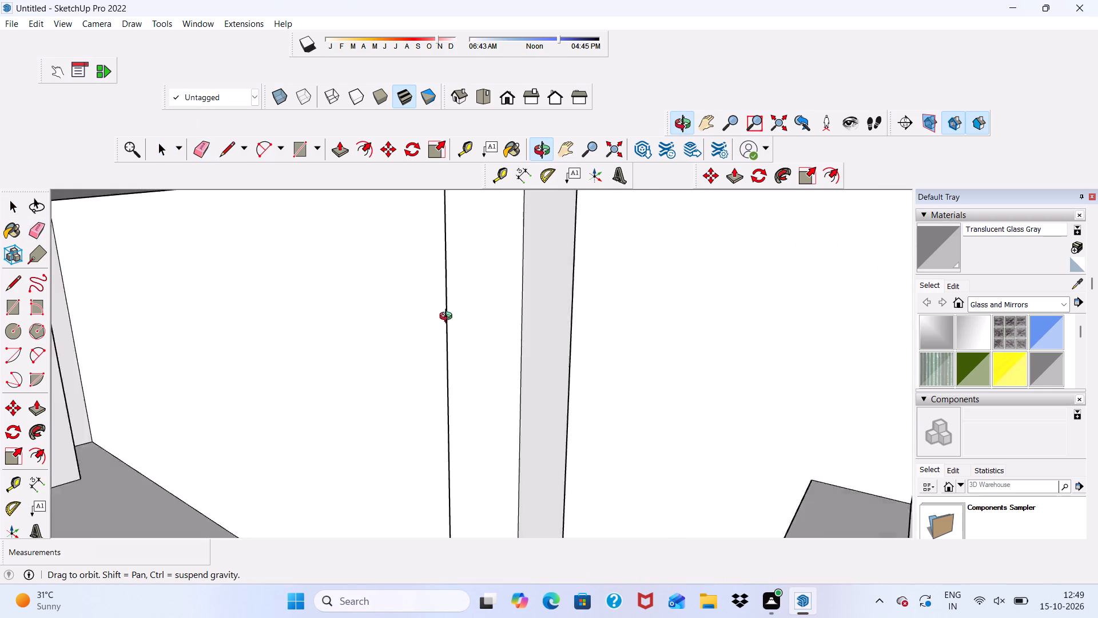
middle_drag(448, 318, 296, 324)
scroll(297, 325, down, 6)
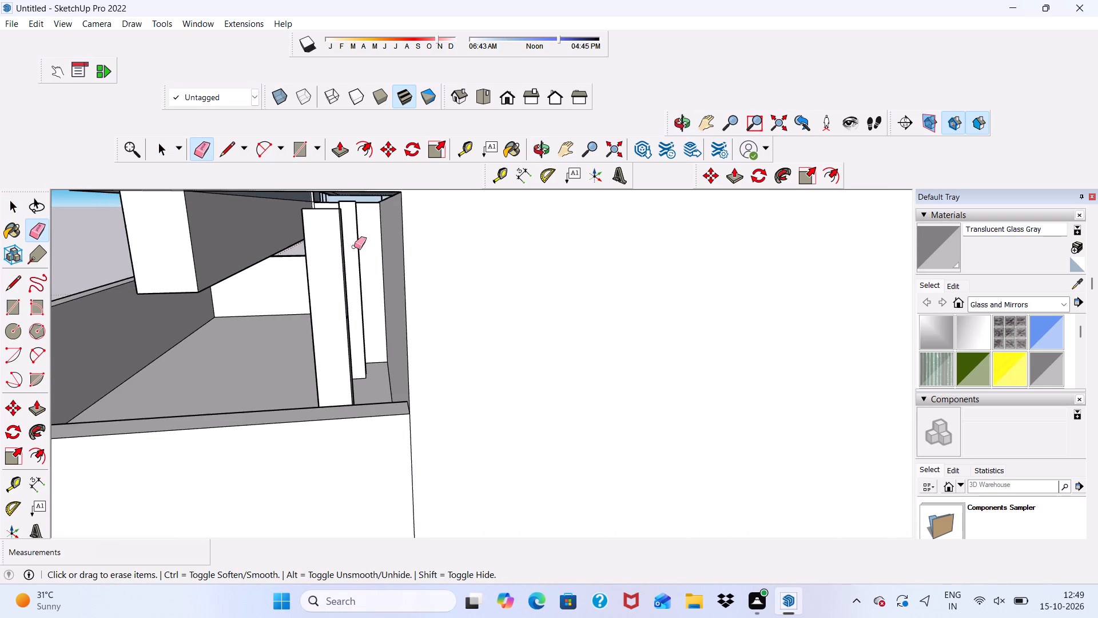
scroll(357, 242, up, 7)
scroll(357, 233, down, 10)
scroll(338, 207, up, 12)
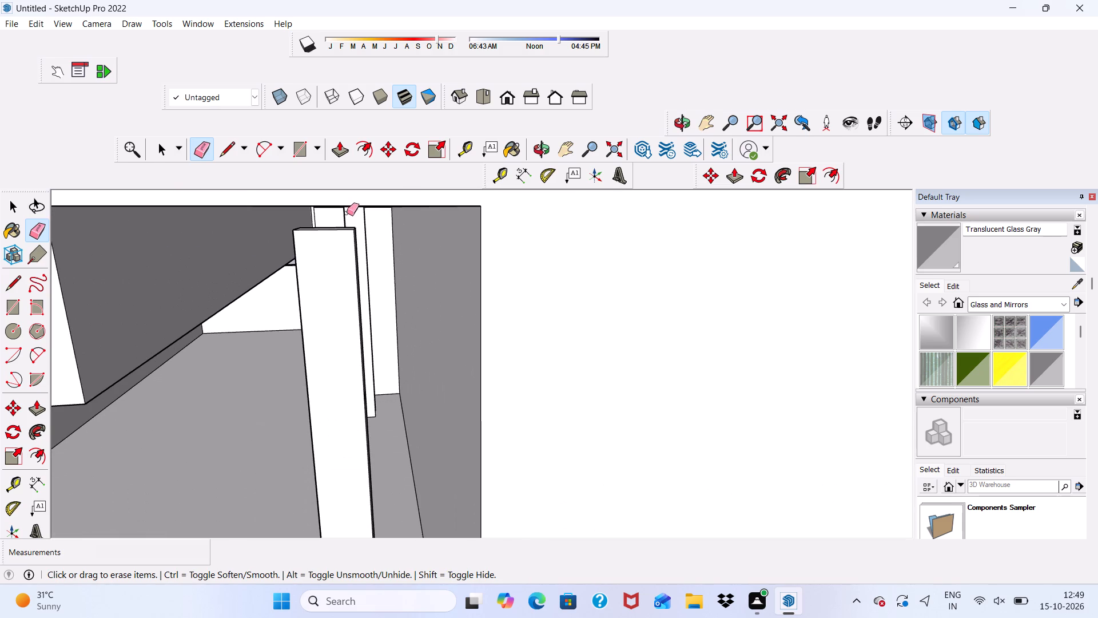
middle_drag(349, 211, 391, 209)
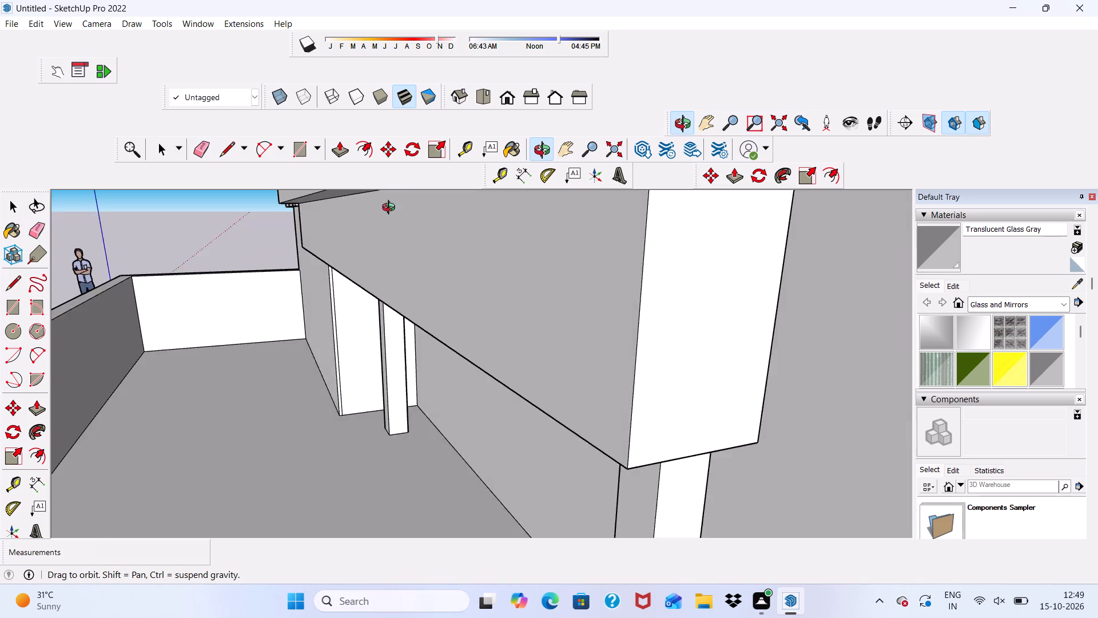
middle_drag(391, 209, 362, 213)
scroll(445, 182, up, 4)
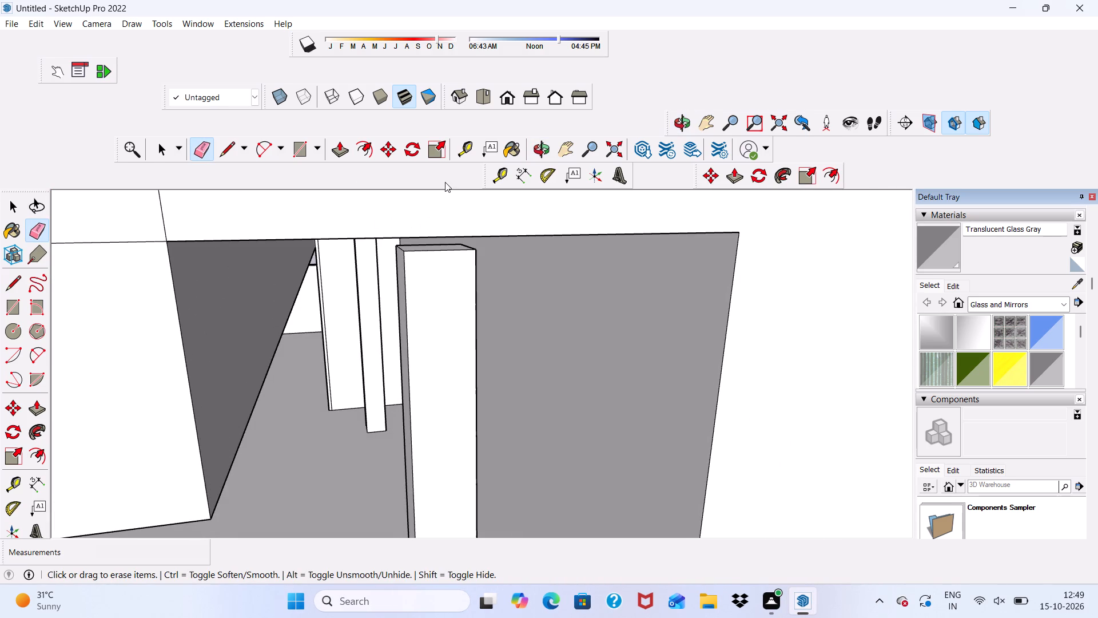
scroll(445, 182, up, 1)
Push/Pull the end post's top face 11 5/8" upward into the balcony beam.
key(space)
scroll(430, 253, up, 8)
click(431, 242)
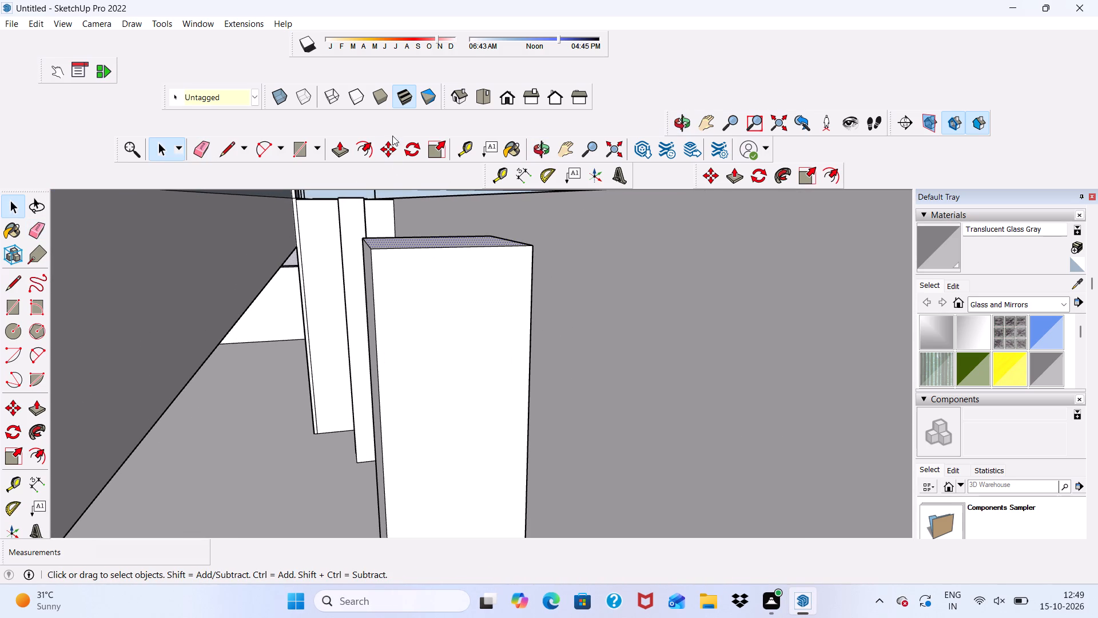
click(341, 141)
scroll(441, 229, up, 1)
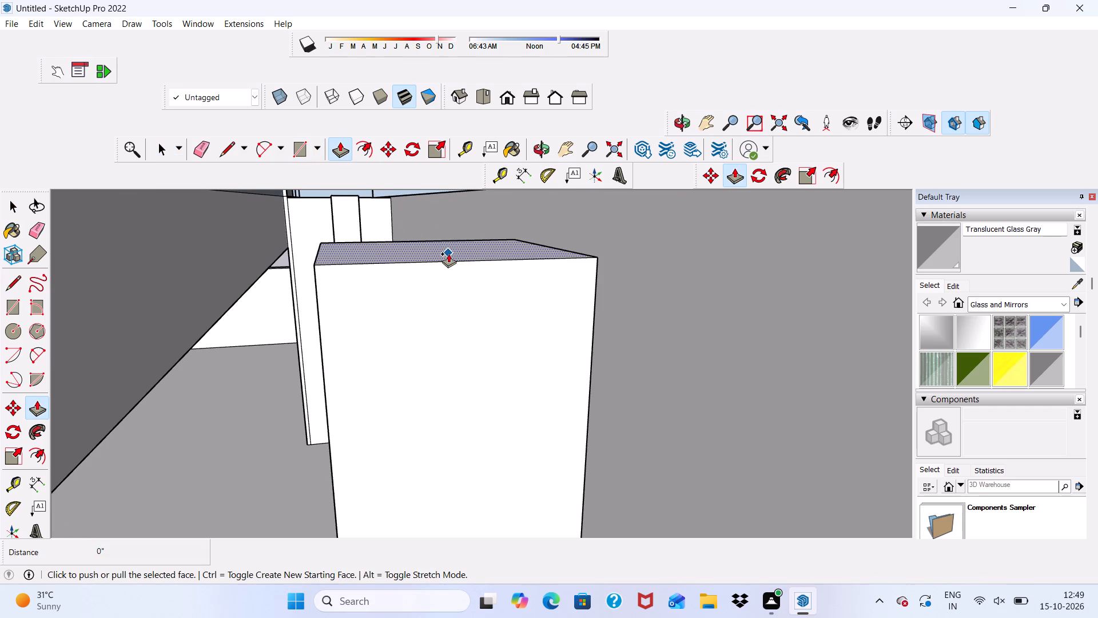
click(448, 253)
scroll(424, 196, down, 17)
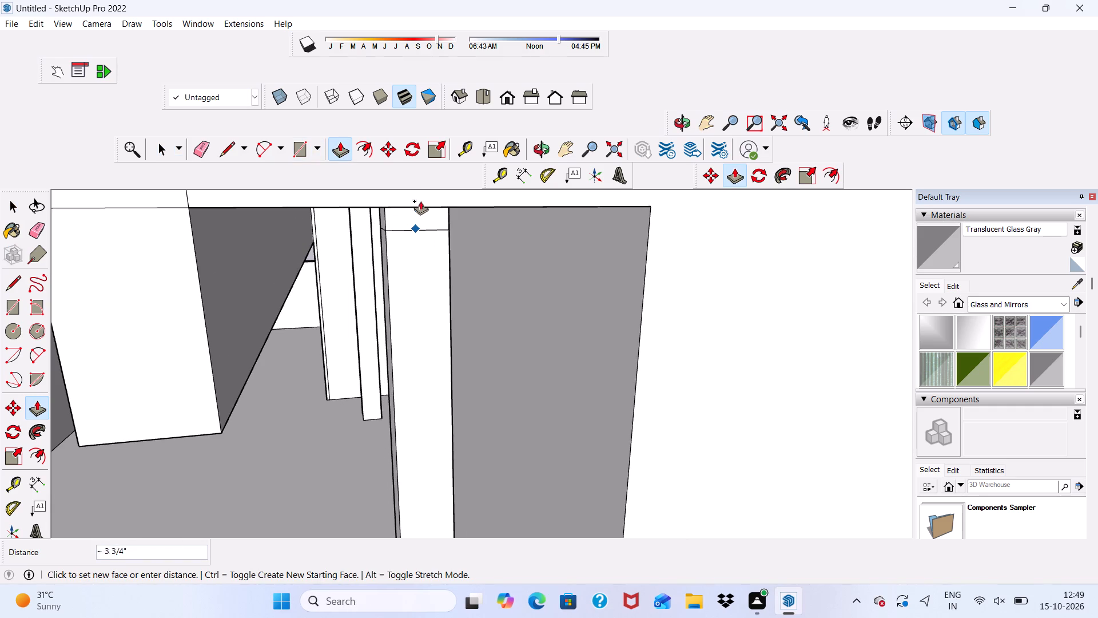
scroll(400, 216, down, 8)
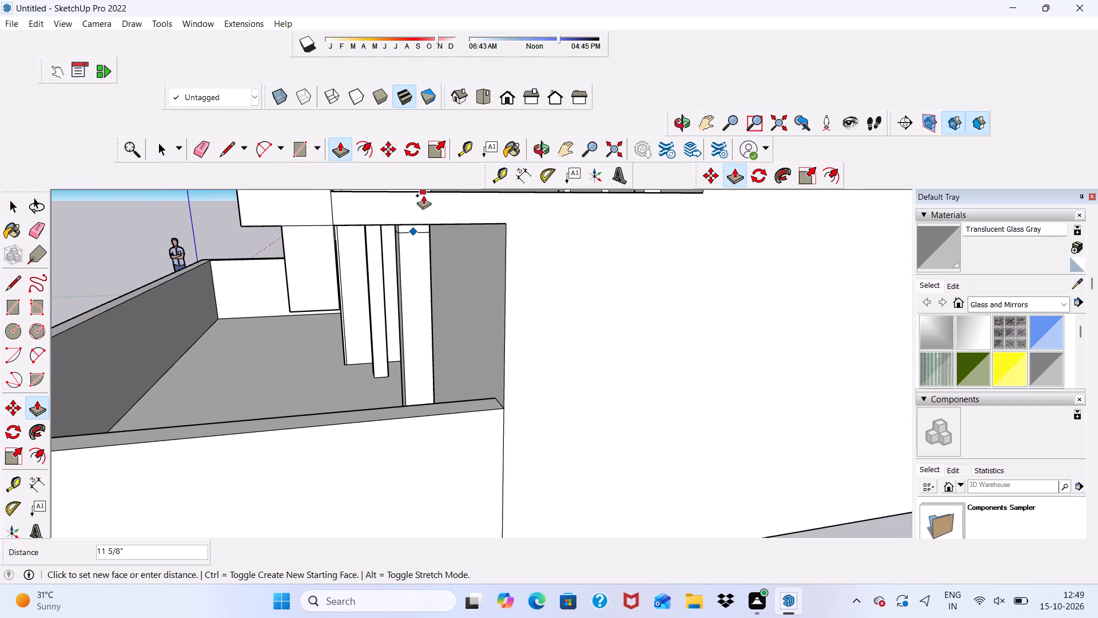
click(423, 195)
Push/Pull the top face of the post beside the tower wall 1' 8 7/8" upward through the balcony.
scroll(417, 228, down, 5)
scroll(395, 257, up, 7)
scroll(364, 164, up, 1)
scroll(364, 213, down, 6)
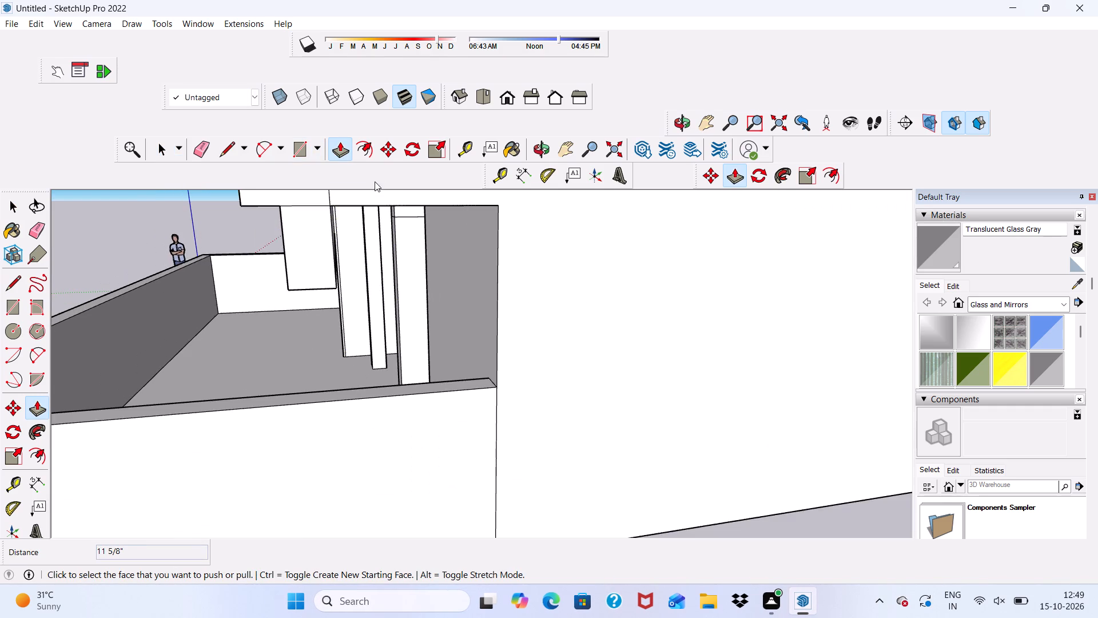
scroll(375, 181, up, 16)
scroll(378, 180, down, 2)
scroll(368, 161, up, 10)
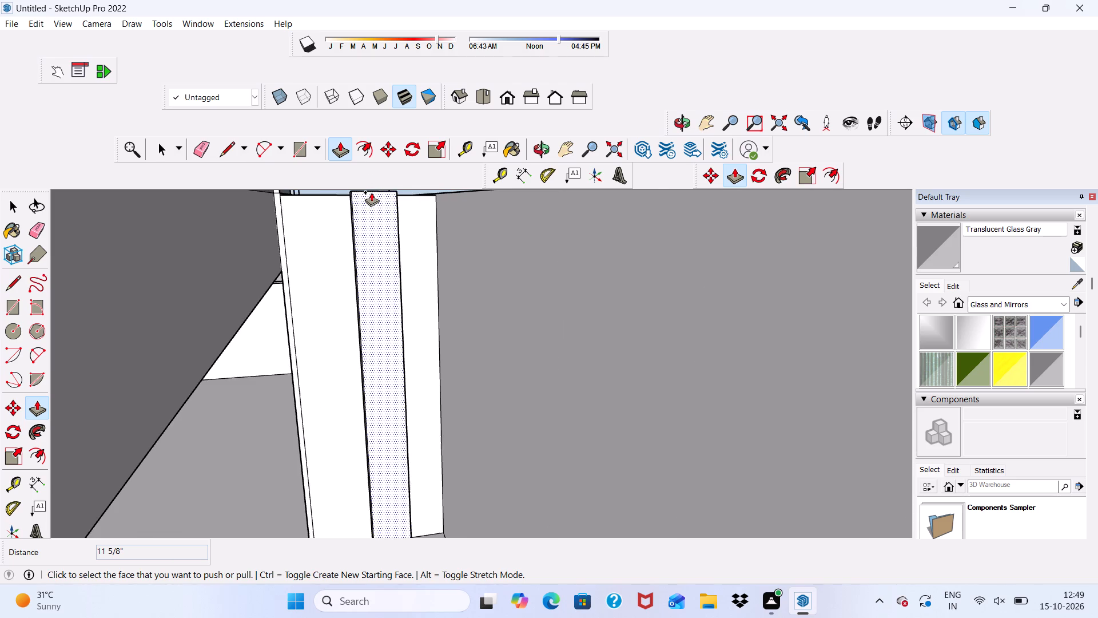
middle_drag(373, 196, 376, 207)
scroll(379, 191, up, 7)
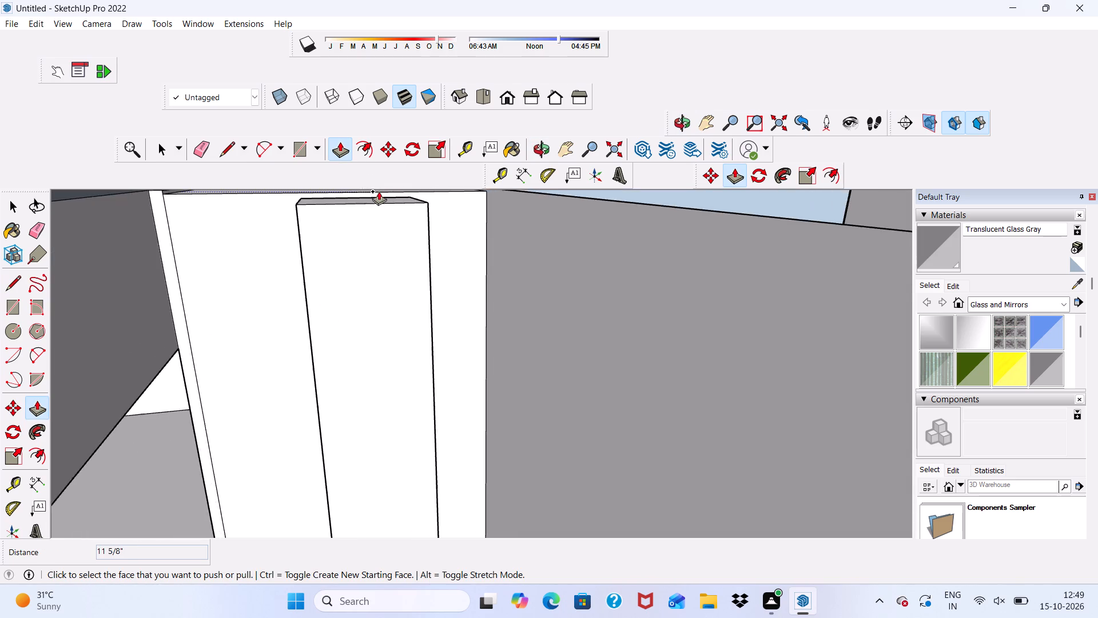
scroll(379, 191, up, 5)
click(366, 216)
scroll(366, 189, down, 6)
scroll(239, 175, down, 5)
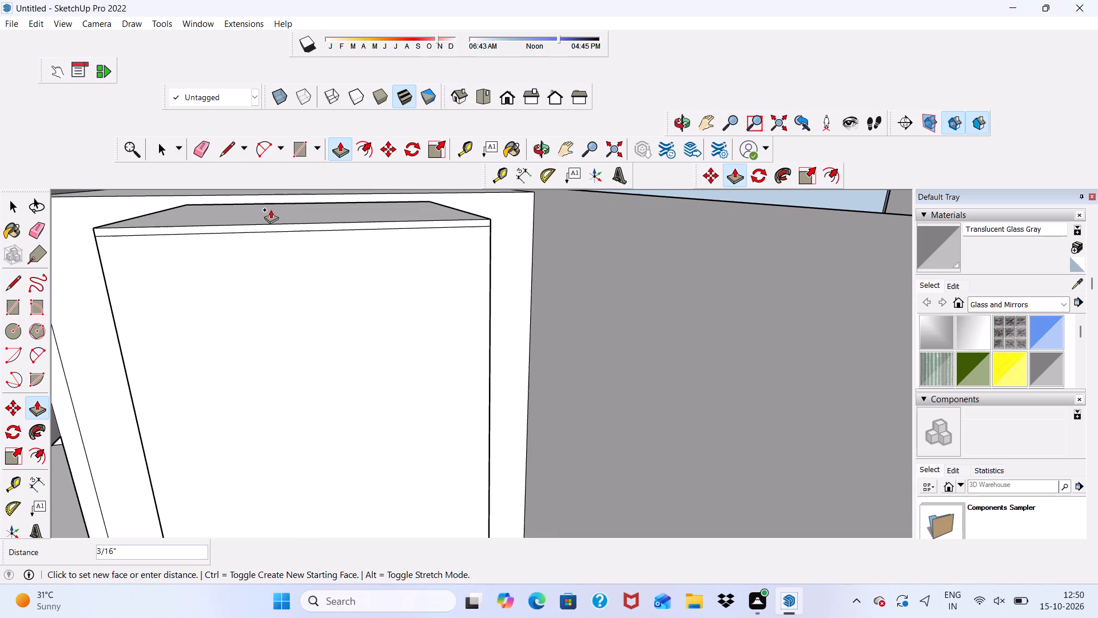
scroll(230, 172, down, 11)
scroll(248, 156, down, 11)
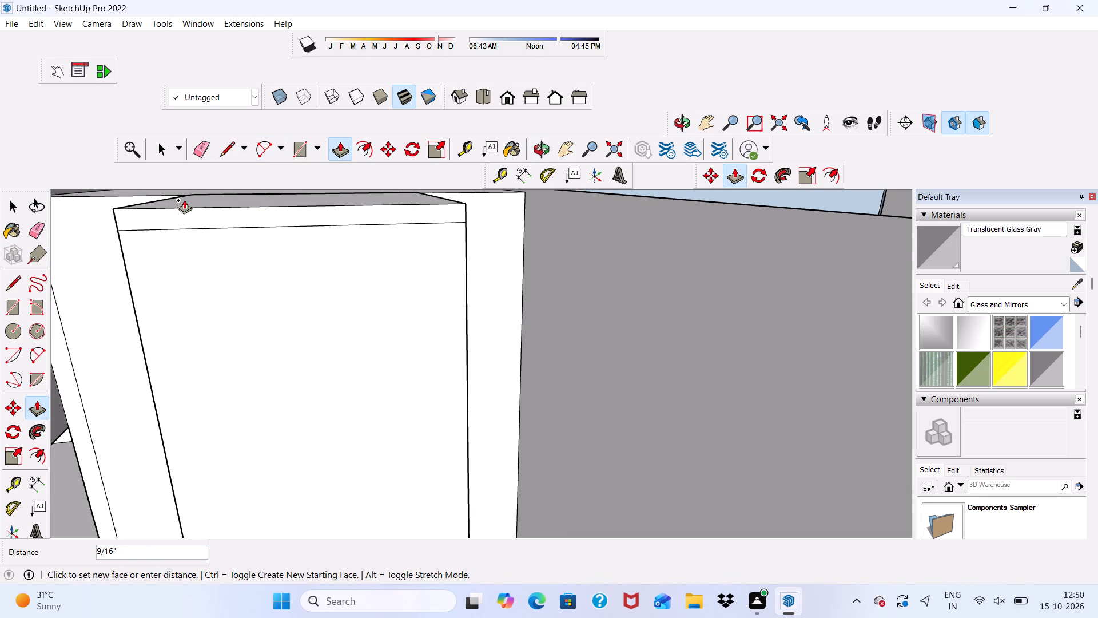
scroll(184, 200, down, 18)
scroll(228, 192, up, 7)
scroll(228, 192, down, 6)
scroll(242, 266, up, 2)
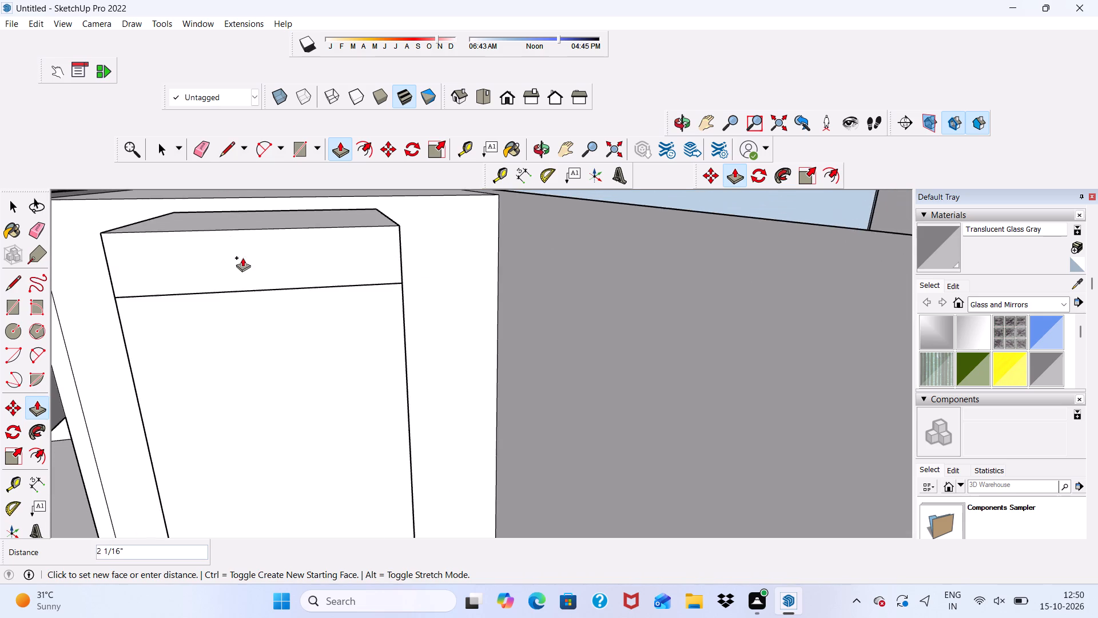
scroll(242, 257, up, 4)
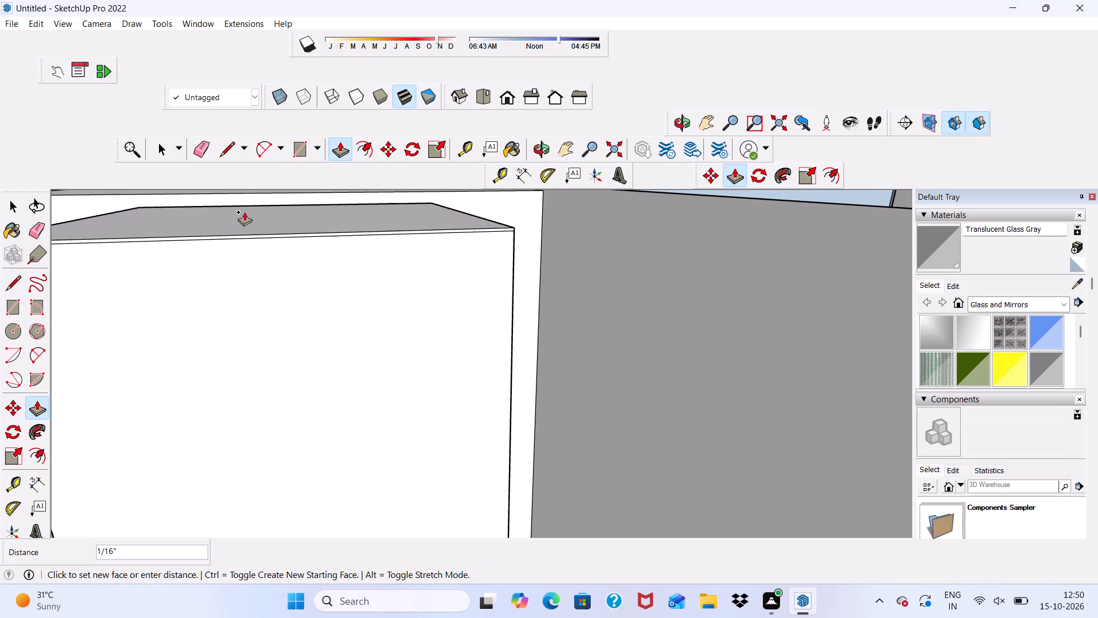
scroll(245, 158, down, 11)
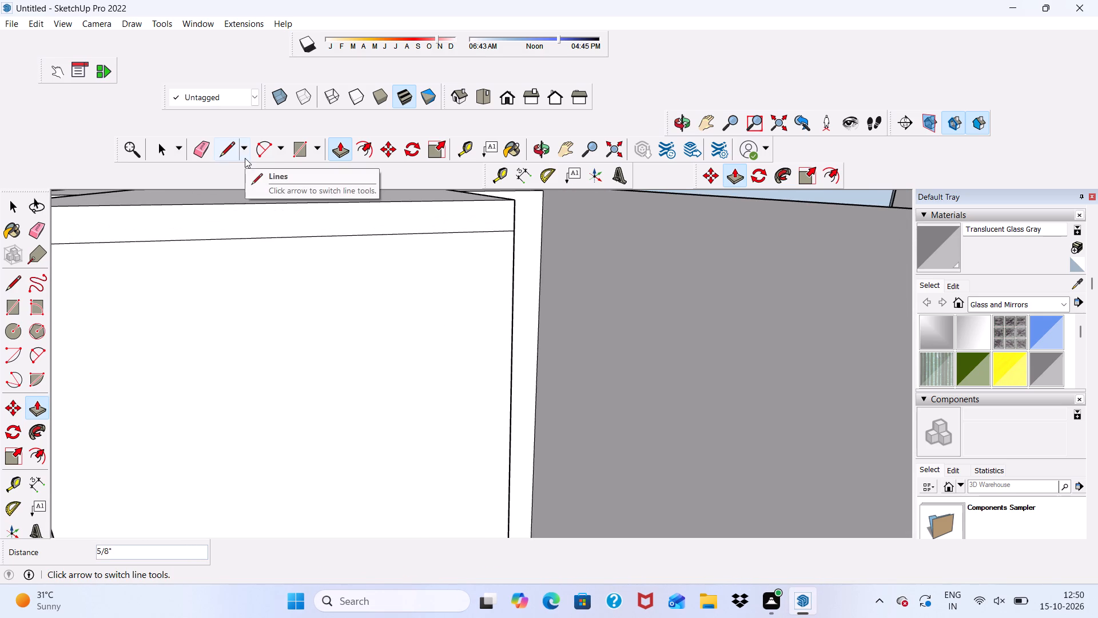
scroll(239, 150, up, 2)
scroll(223, 181, down, 6)
scroll(252, 201, up, 2)
scroll(236, 218, down, 12)
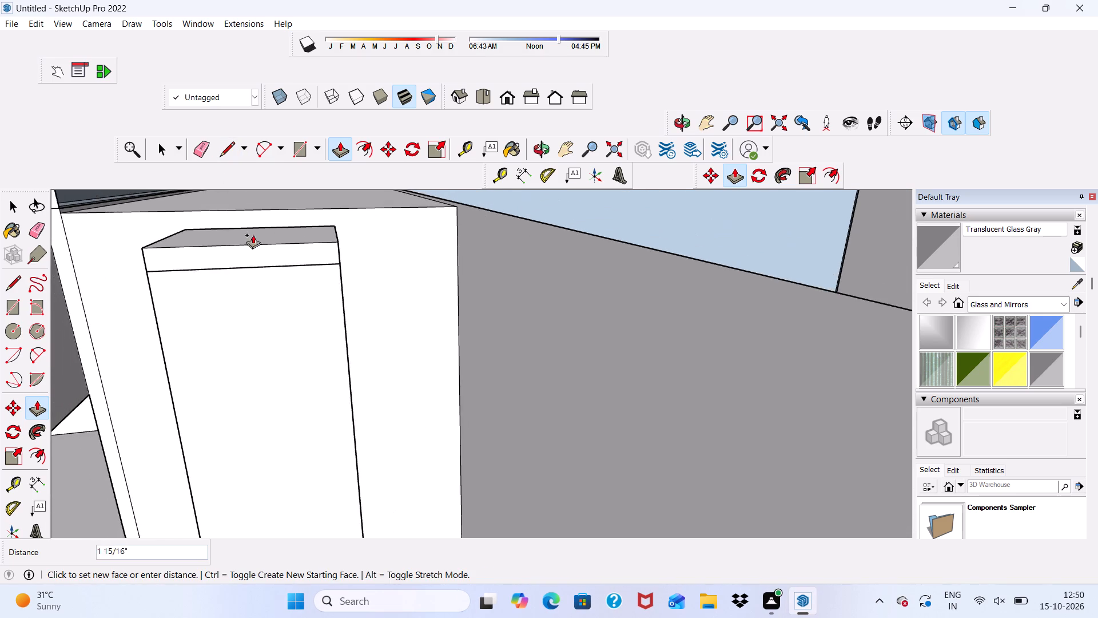
scroll(253, 235, down, 11)
scroll(170, 261, down, 12)
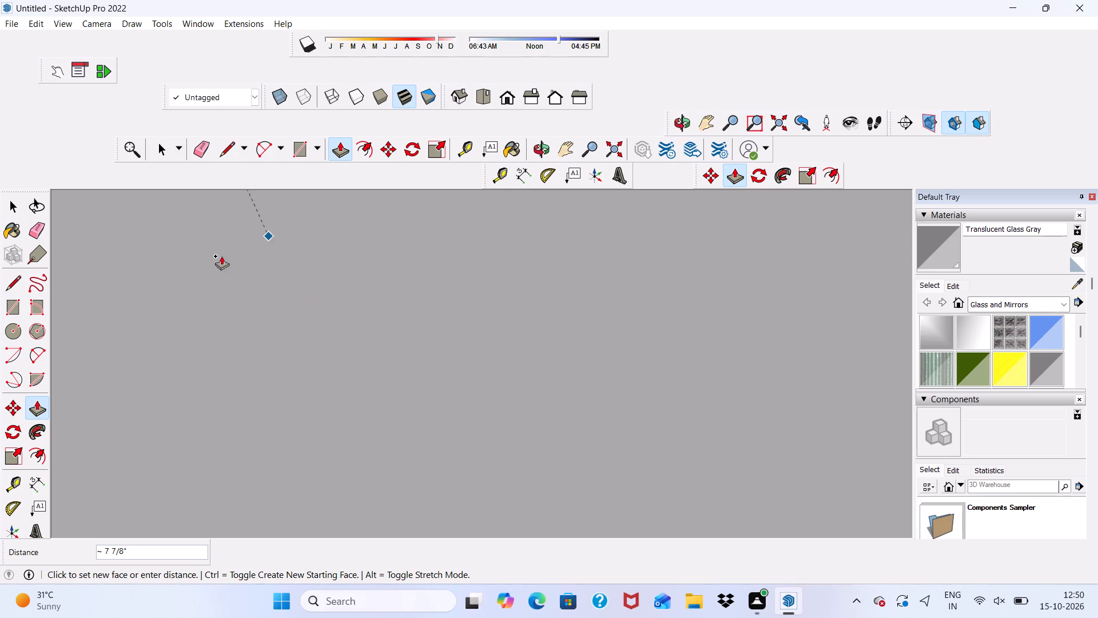
scroll(221, 256, down, 9)
click(508, 90)
scroll(464, 225, down, 7)
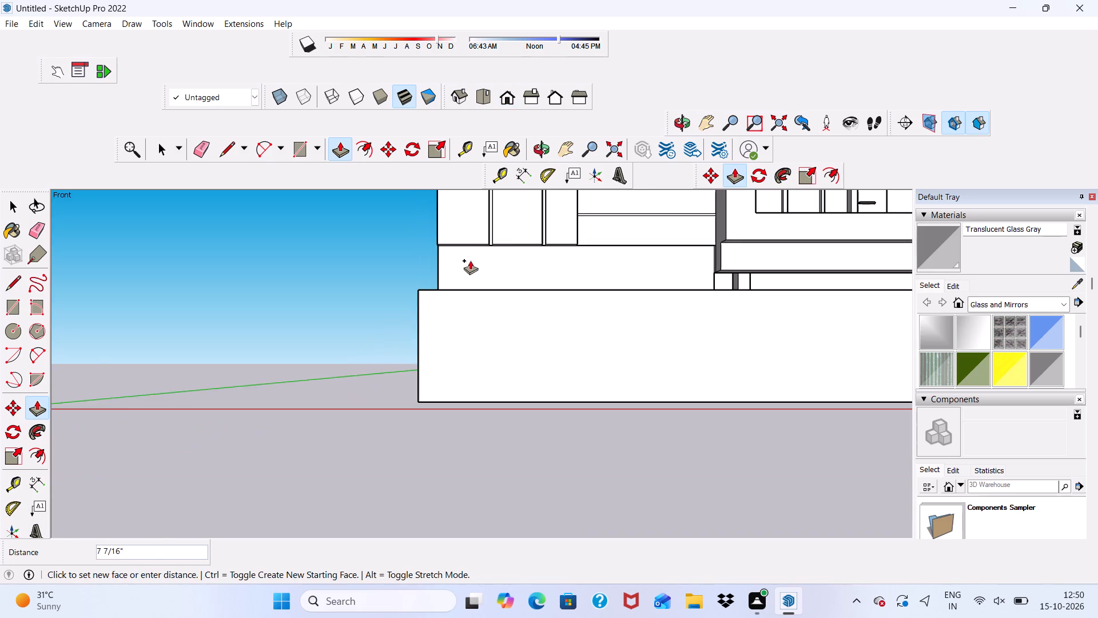
scroll(530, 227, up, 6)
scroll(372, 248, down, 5)
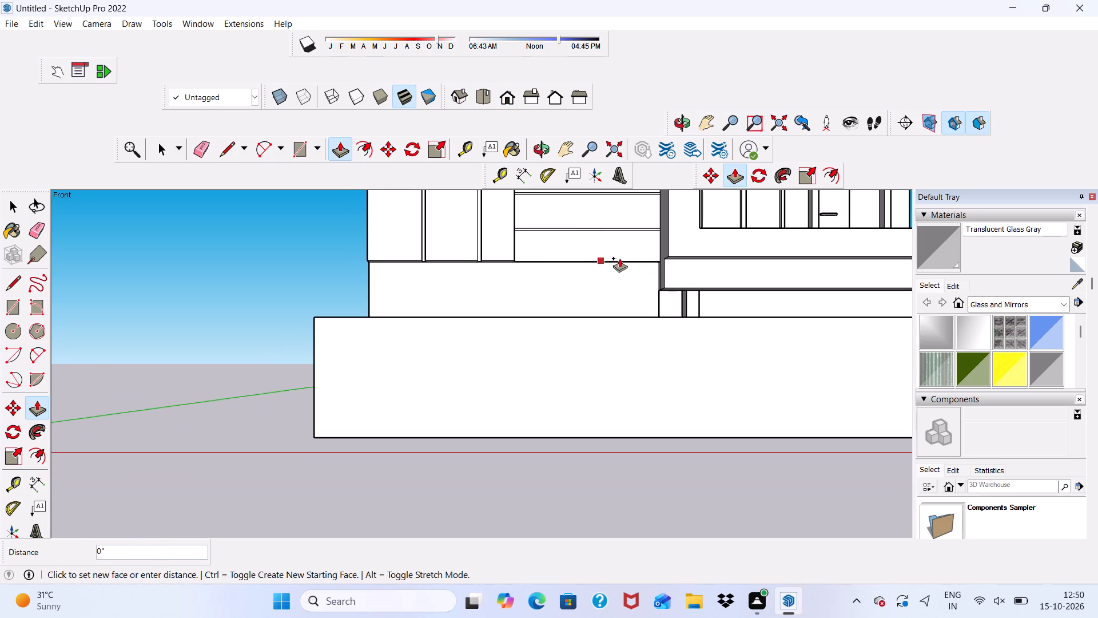
scroll(689, 244, up, 6)
click(691, 240)
scroll(700, 309, down, 1)
scroll(699, 322, up, 7)
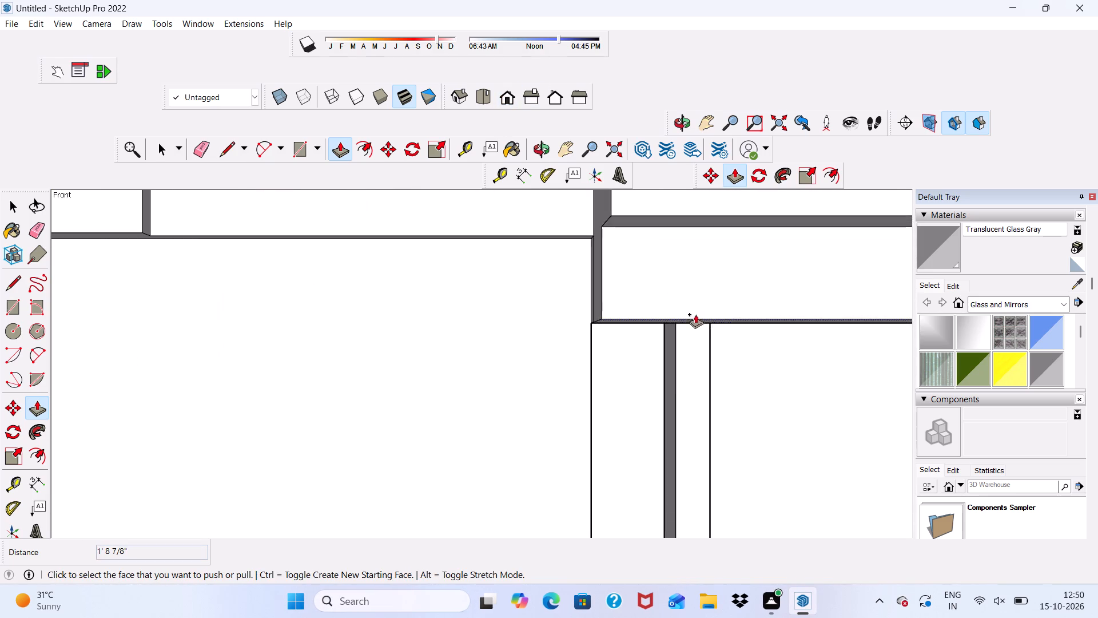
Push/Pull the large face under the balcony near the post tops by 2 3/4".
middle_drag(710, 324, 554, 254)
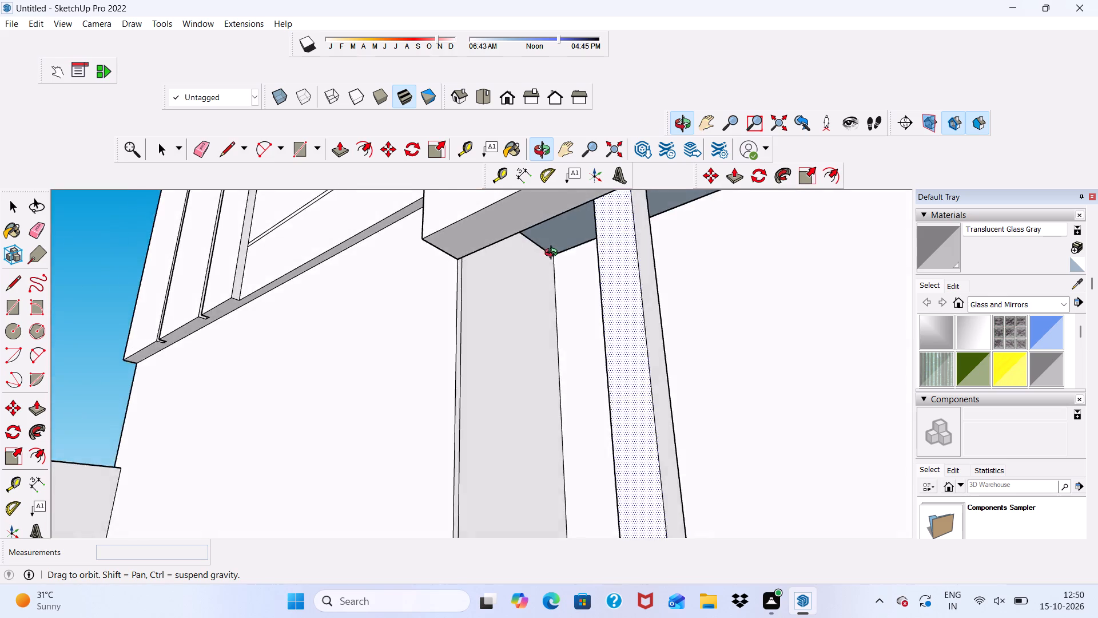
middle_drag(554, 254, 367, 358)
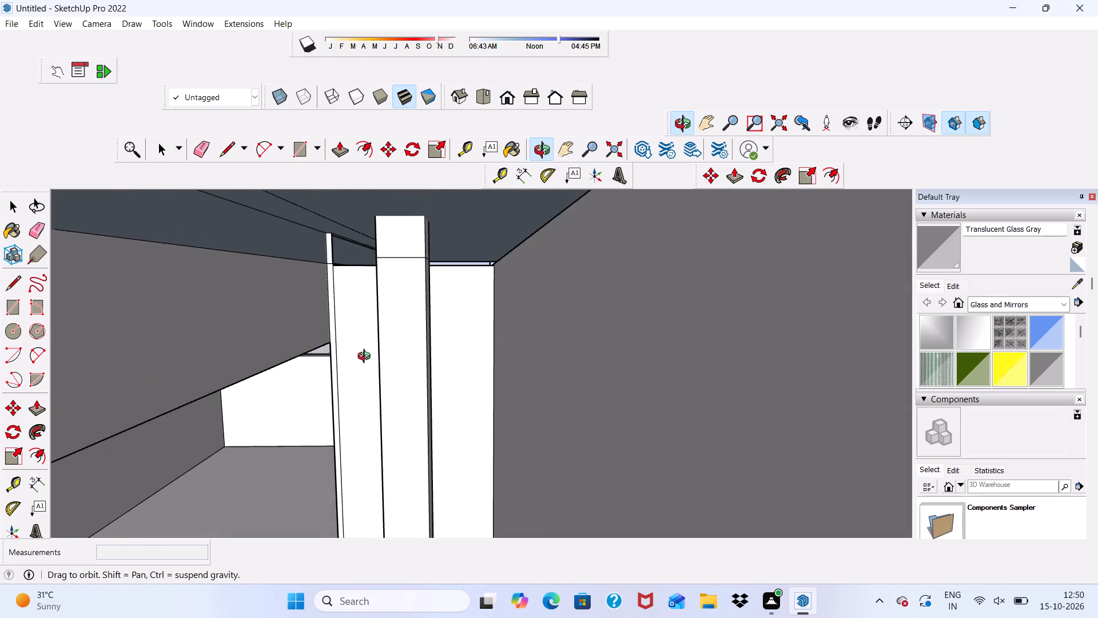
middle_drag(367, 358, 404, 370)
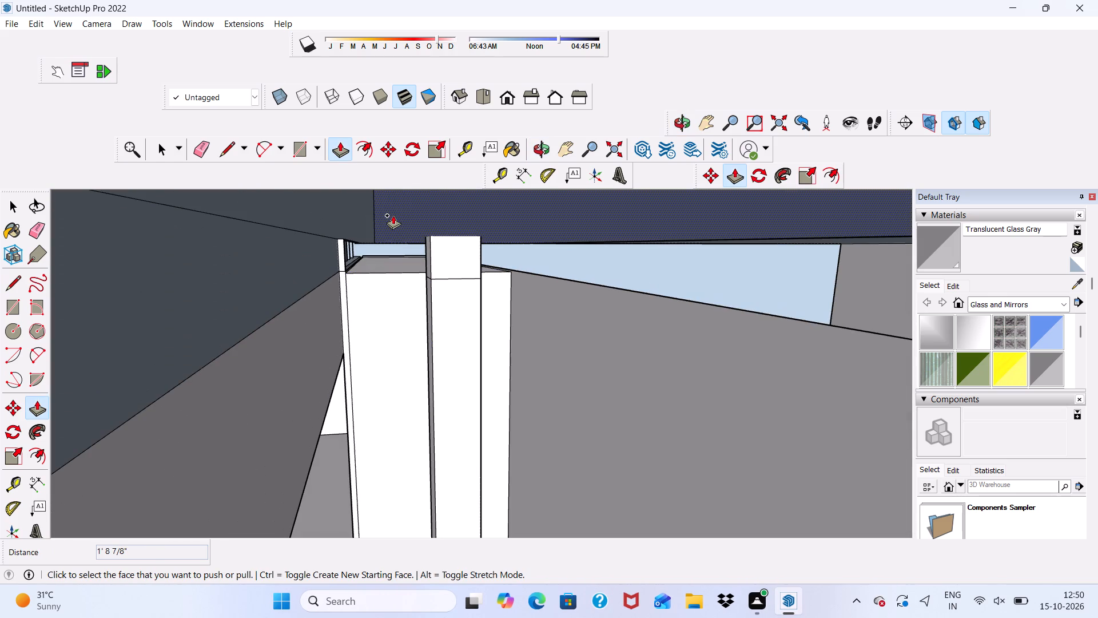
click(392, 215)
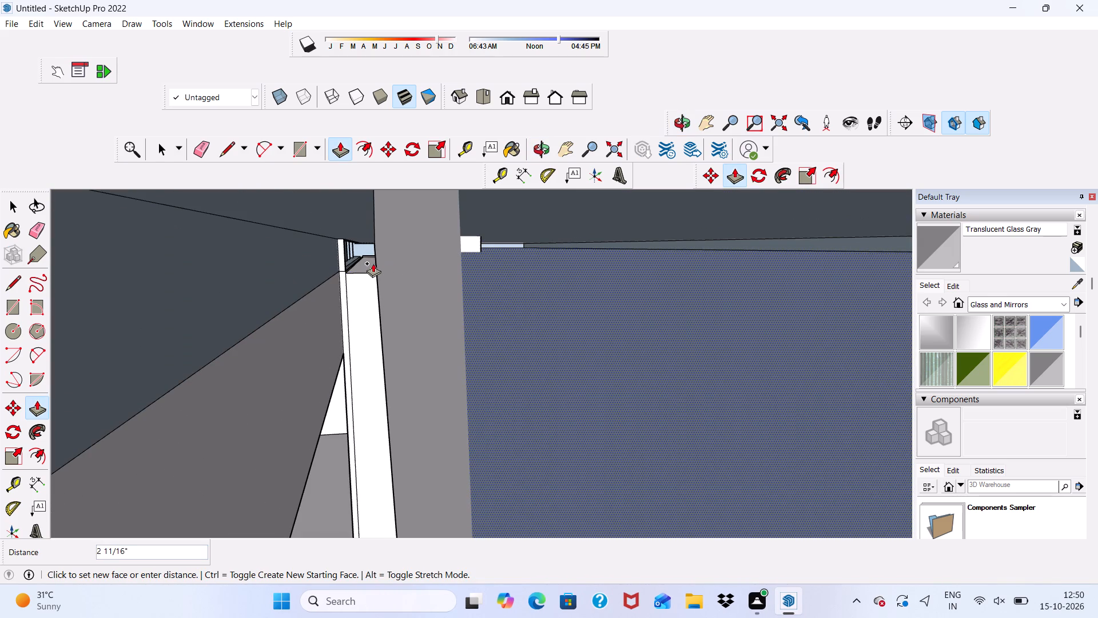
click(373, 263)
Examine the posts, the balcony beam and the walled yard from the front, from below and from above.
scroll(340, 264, down, 5)
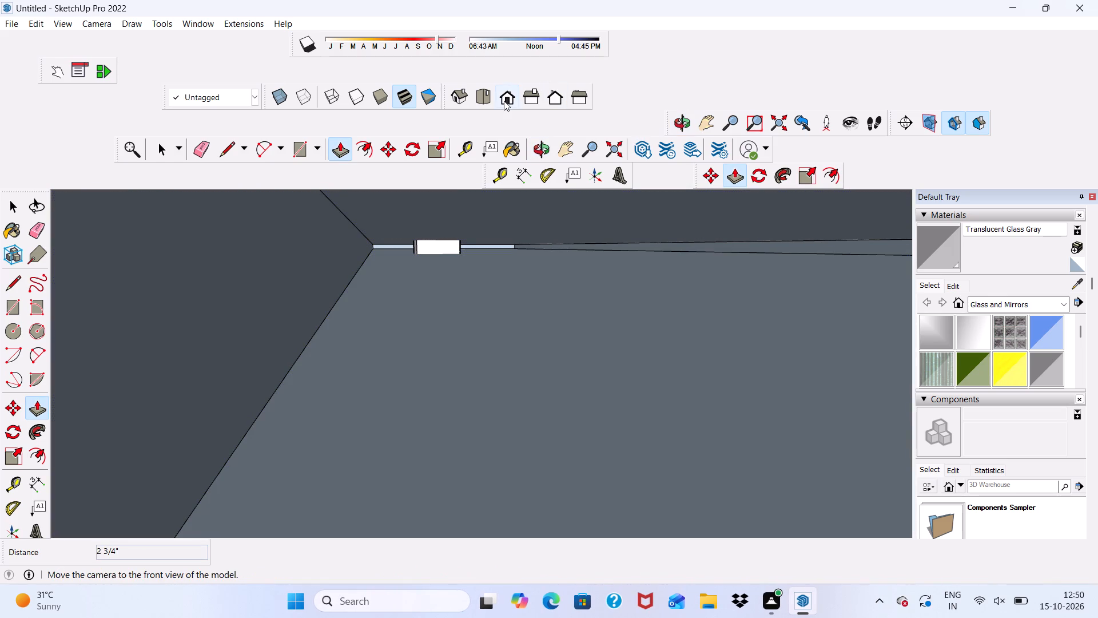
click(504, 101)
scroll(488, 195, down, 5)
scroll(782, 289, up, 14)
scroll(763, 288, down, 2)
middle_drag(764, 294, 768, 242)
scroll(764, 294, up, 1)
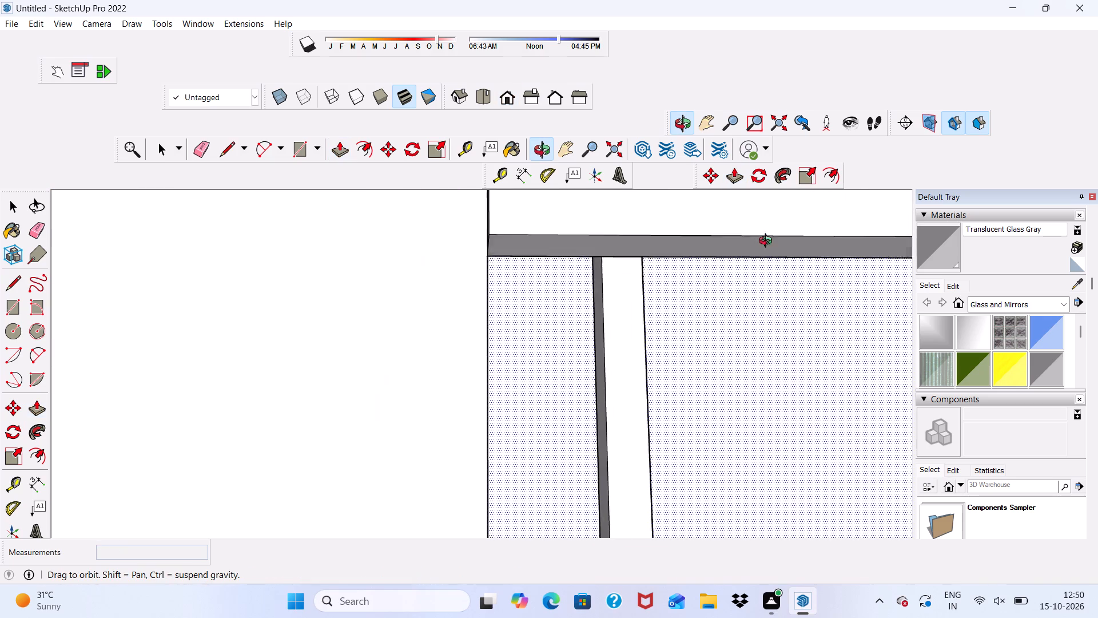
middle_drag(768, 242, 405, 334)
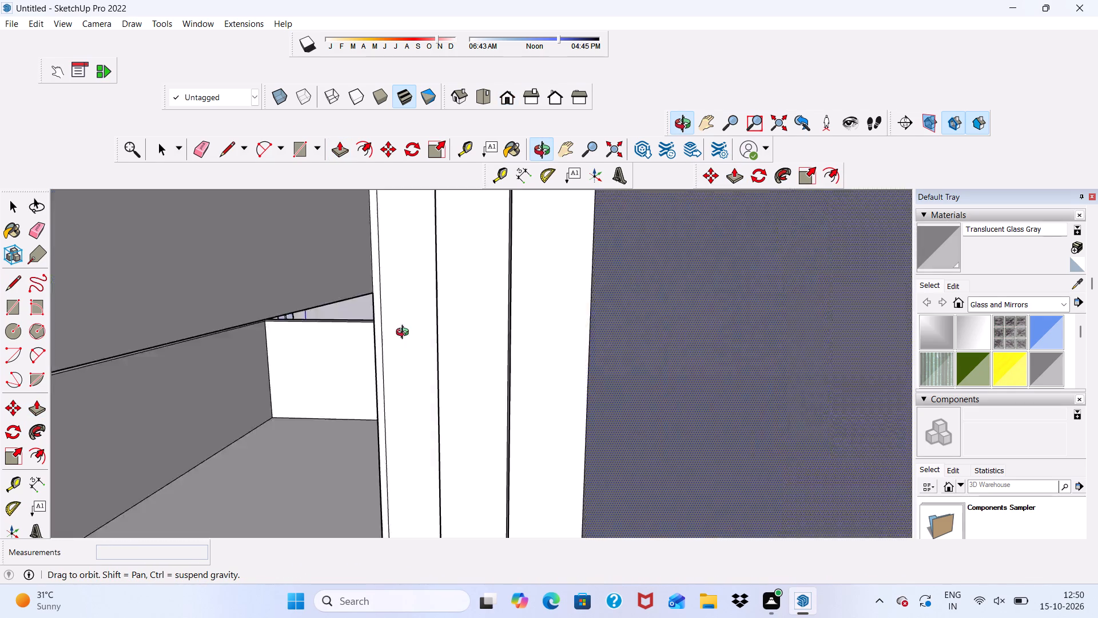
middle_drag(405, 334, 814, 276)
scroll(832, 278, up, 1)
scroll(540, 300, down, 6)
scroll(482, 278, down, 3)
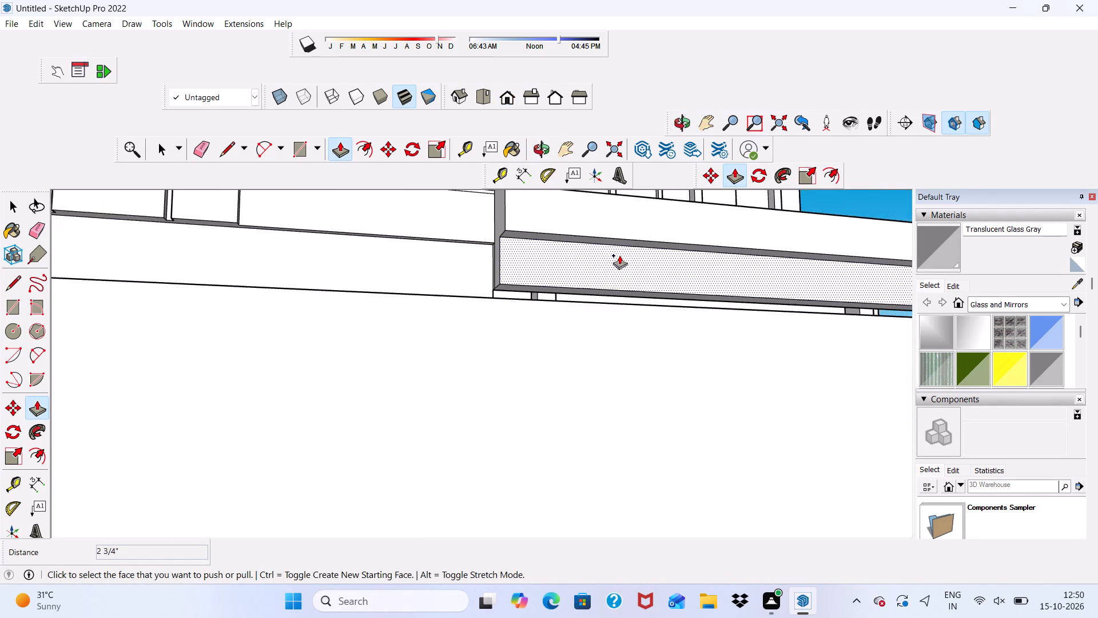
middle_drag(625, 255, 566, 327)
key(space)
scroll(425, 293, down, 6)
middle_drag(405, 322, 528, 322)
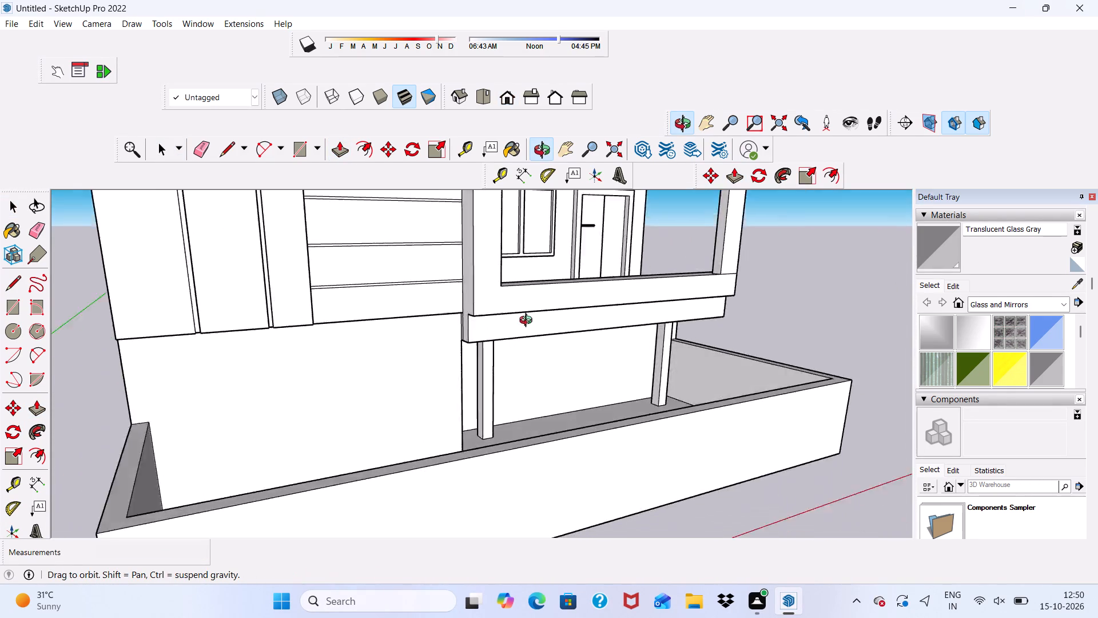
middle_drag(528, 322, 546, 335)
key(space)
scroll(503, 296, down, 5)
middle_drag(558, 392, 368, 465)
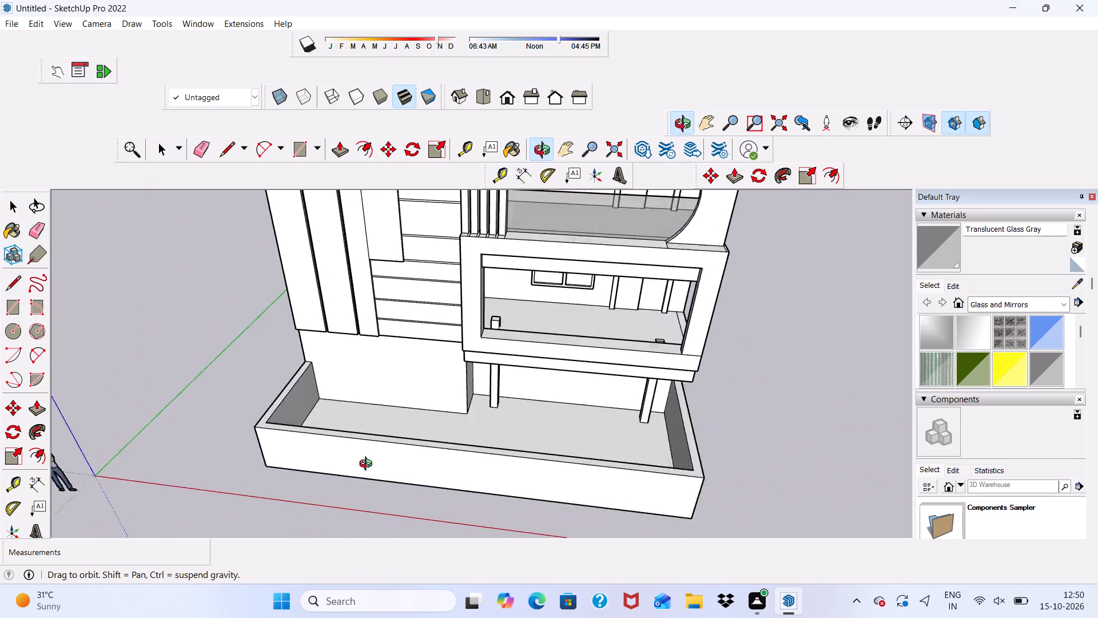
middle_drag(368, 465, 355, 435)
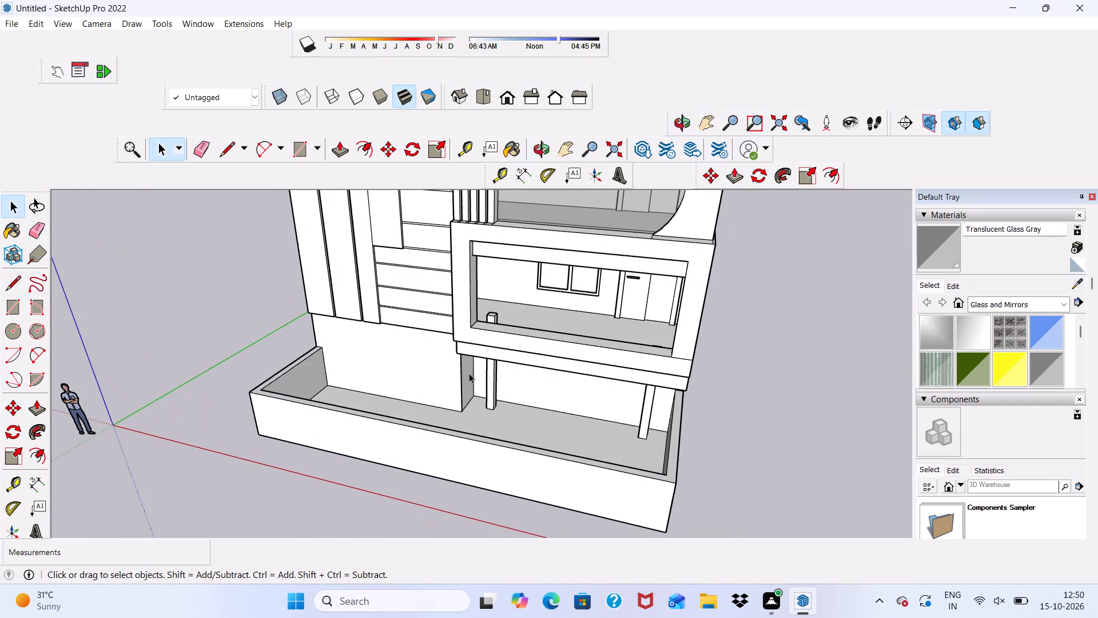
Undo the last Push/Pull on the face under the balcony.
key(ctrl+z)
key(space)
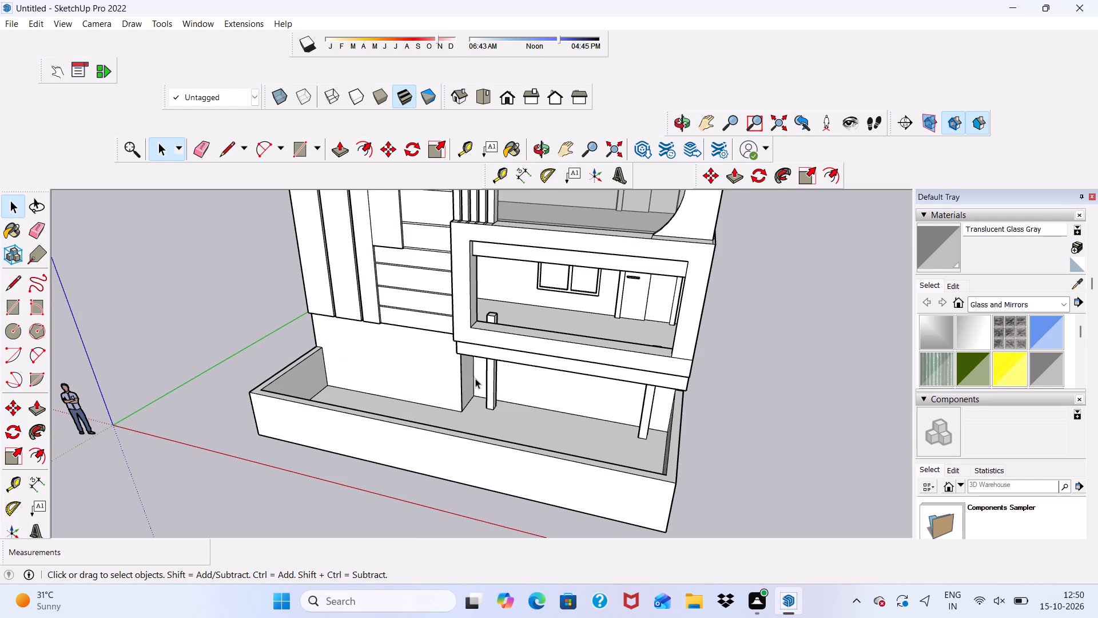
Push/Pull the top of the post stub protruding above the balcony floor about 1' 1" downward.
scroll(373, 381, up, 5)
scroll(371, 379, down, 4)
scroll(547, 257, up, 4)
scroll(546, 240, down, 3)
scroll(545, 295, up, 1)
middle_drag(545, 295, 490, 390)
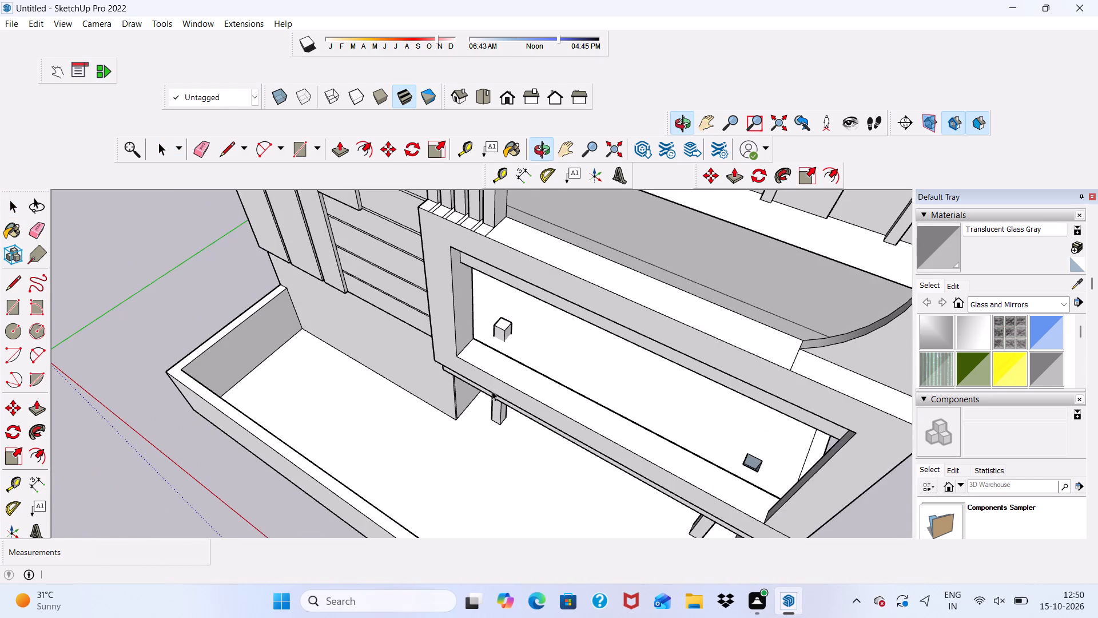
scroll(630, 443, up, 3)
scroll(486, 318, up, 3)
click(463, 275)
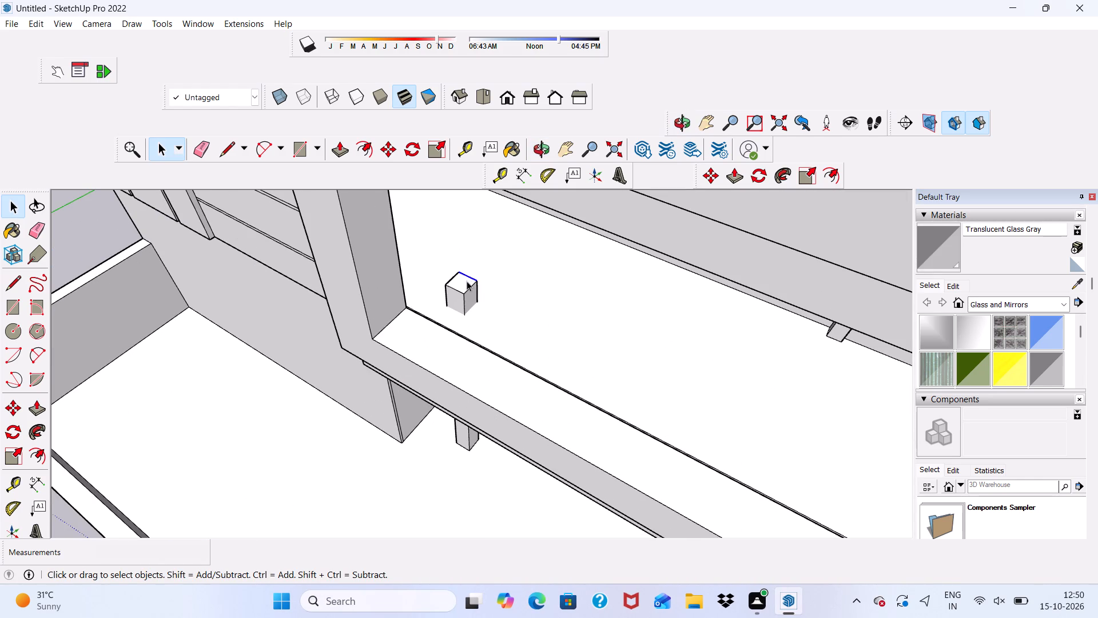
scroll(467, 282, up, 1)
click(467, 282)
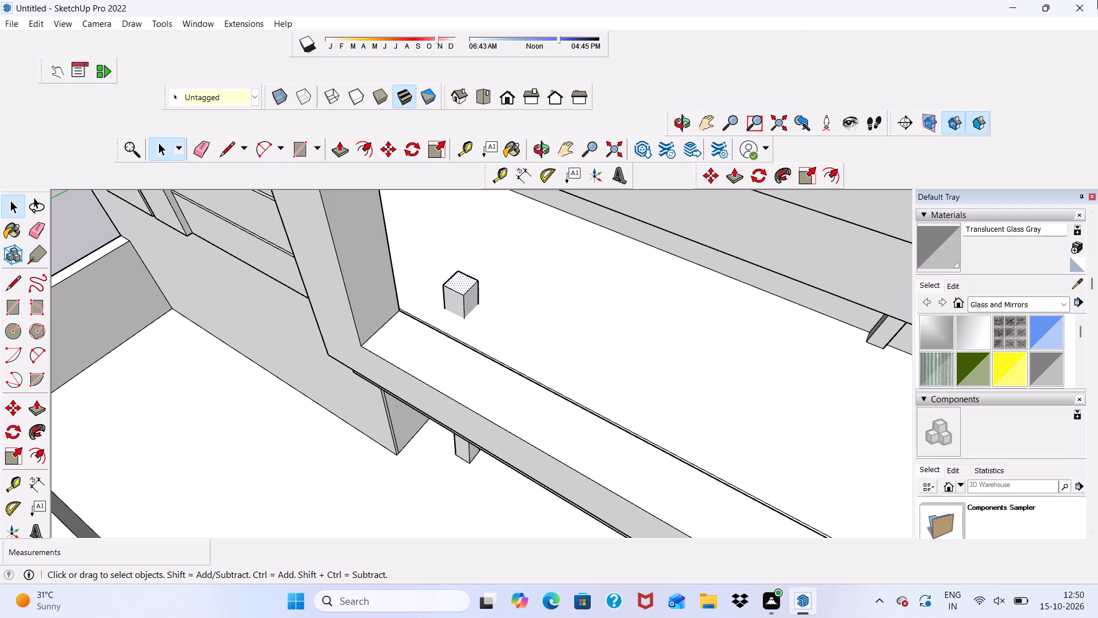
drag(338, 148, 342, 147)
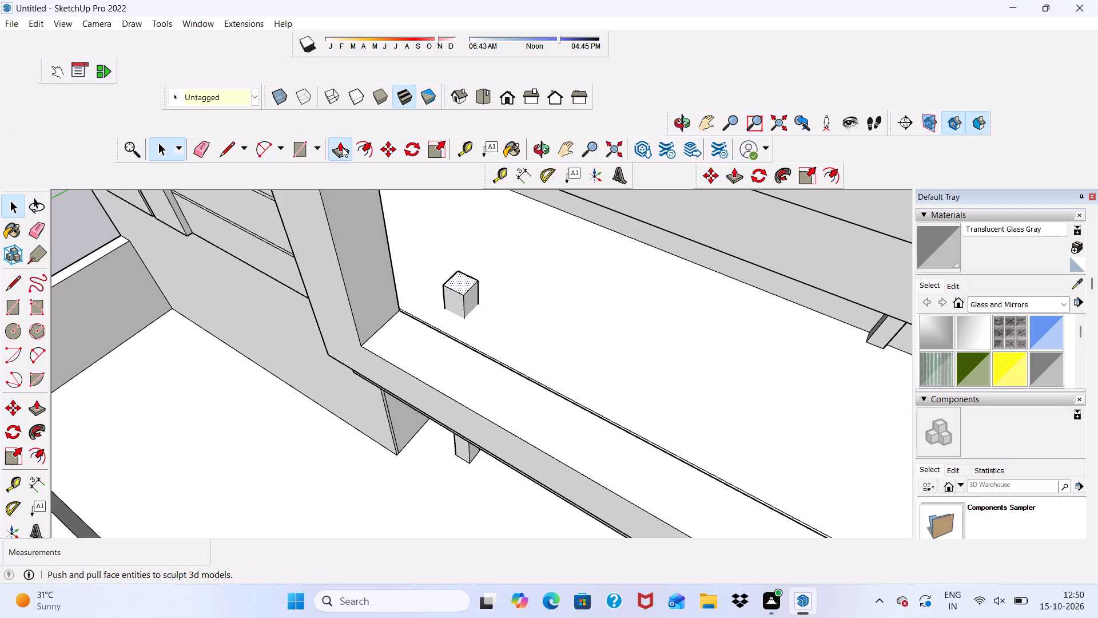
drag(342, 147, 351, 151)
scroll(497, 300, up, 3)
drag(446, 278, 448, 311)
scroll(439, 303, down, 2)
scroll(431, 316, up, 7)
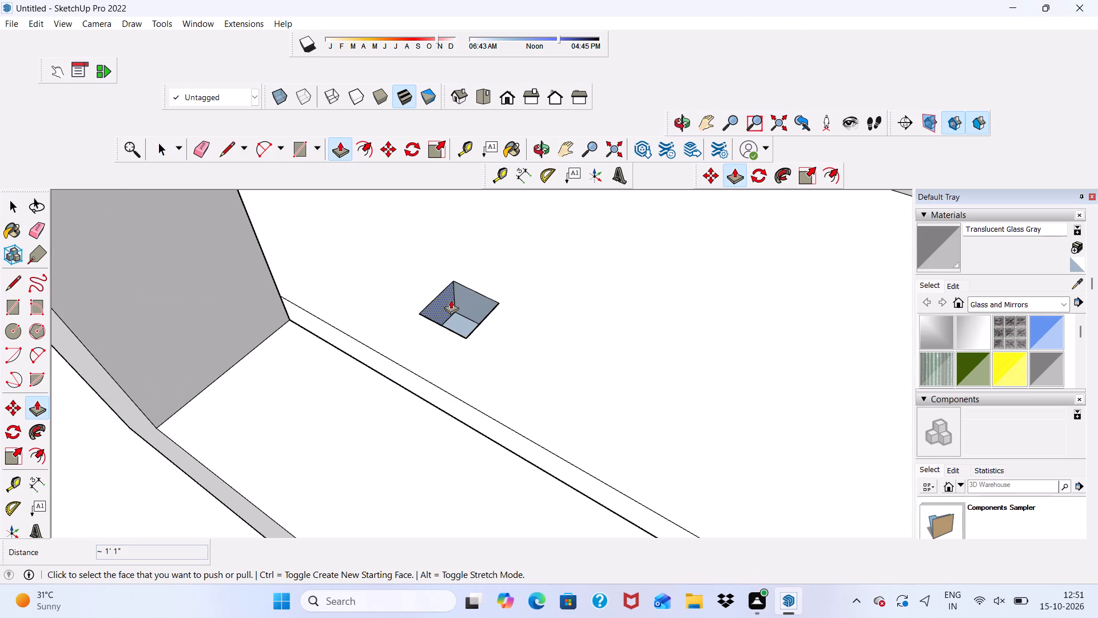
Push/Pull the inner side face of the post recess in the balcony floor 11 5/16" across the opening.
click(448, 304)
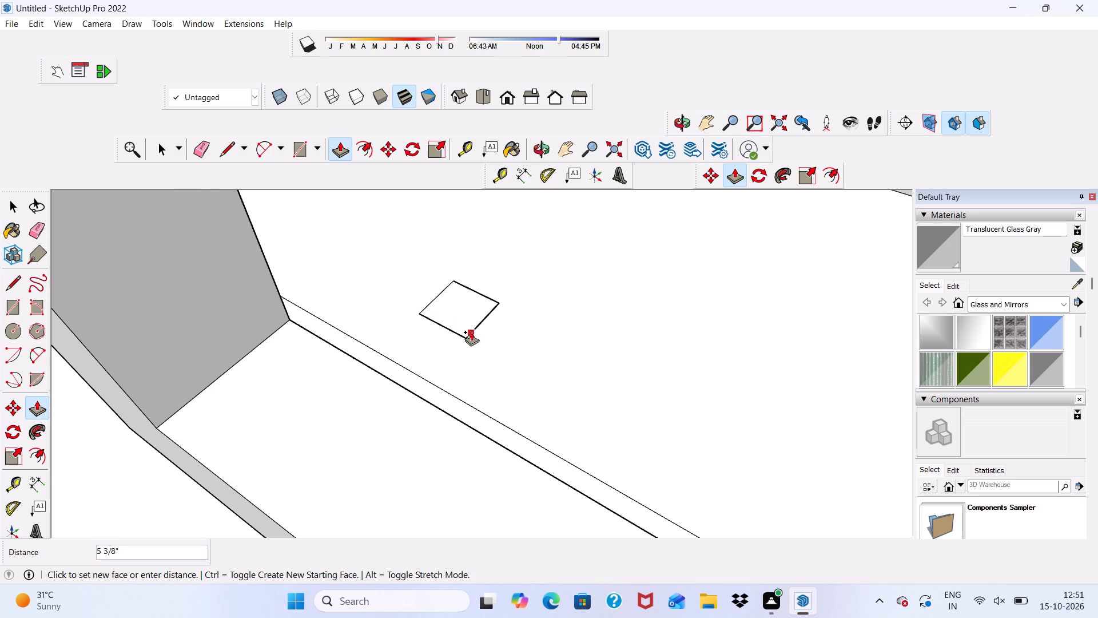
click(494, 343)
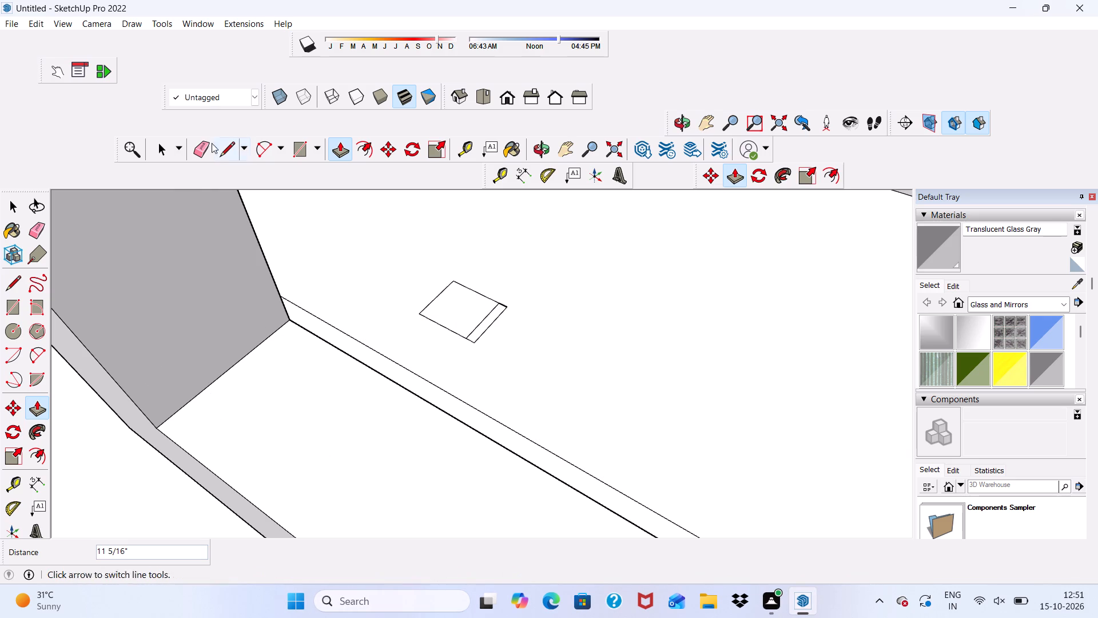
Erase the leftover square outline of the closed post opening on the balcony floor.
click(202, 144)
drag(434, 288, 480, 293)
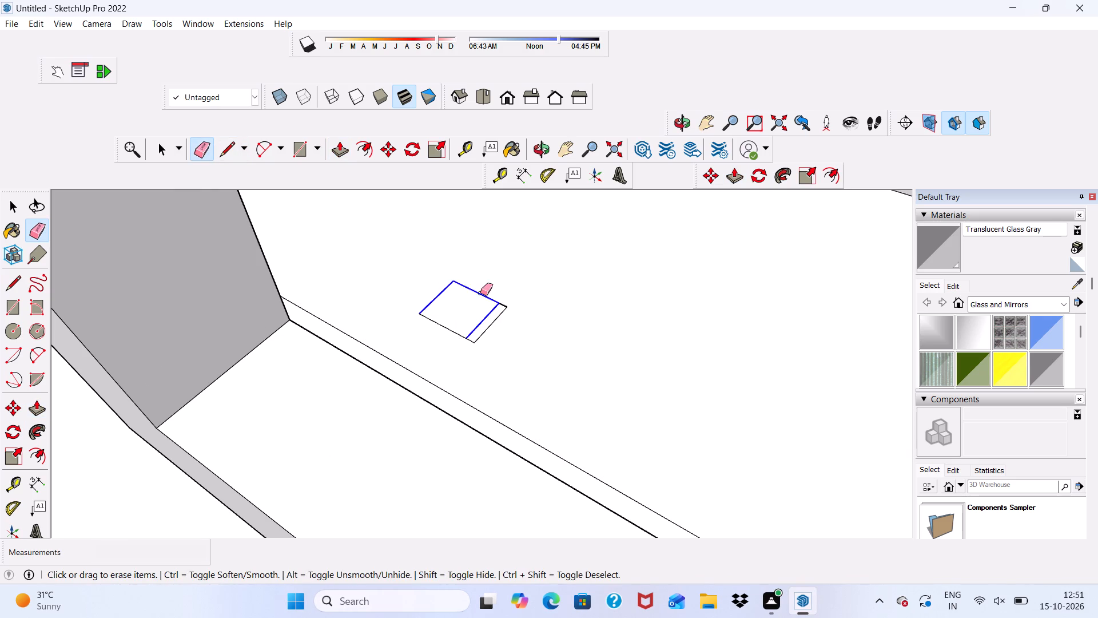
drag(480, 293, 510, 304)
Erase the stray specks left at the corners of the removed post outline on the balcony floor.
scroll(457, 290, down, 9)
middle_drag(427, 394, 400, 362)
scroll(404, 357, up, 1)
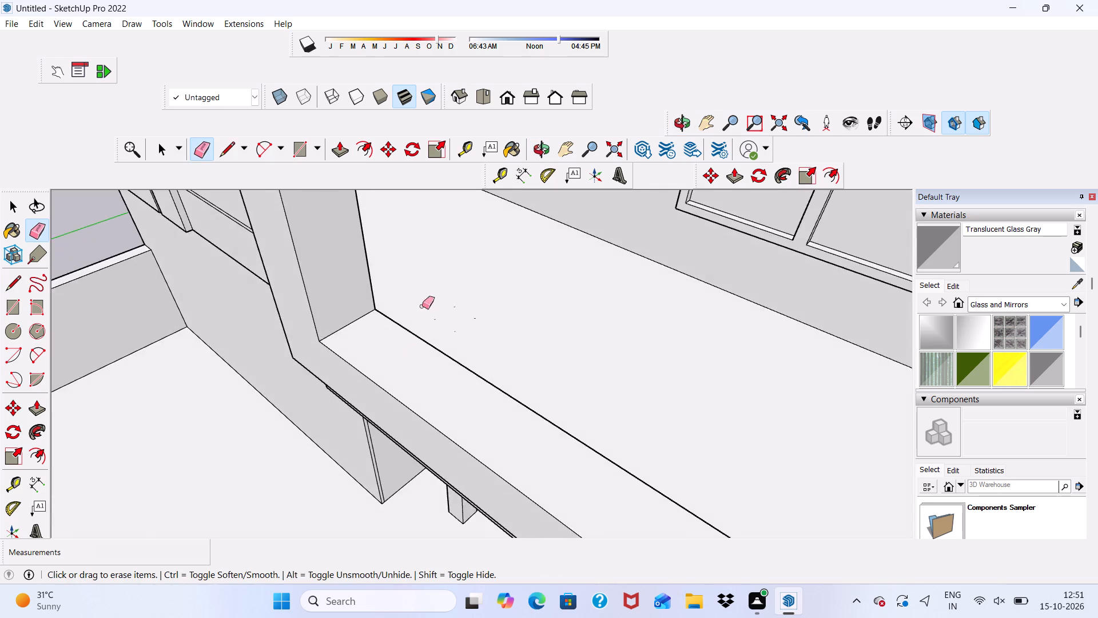
scroll(387, 304, down, 6)
scroll(457, 338, up, 5)
drag(425, 307, 418, 308)
drag(400, 326, 398, 305)
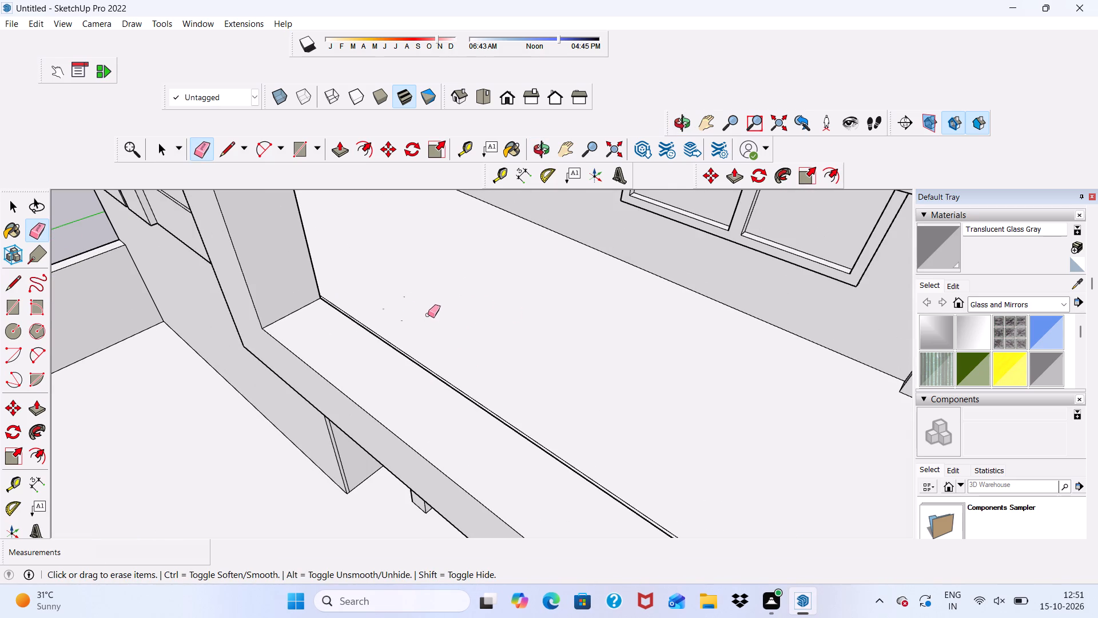
click(405, 322)
click(387, 305)
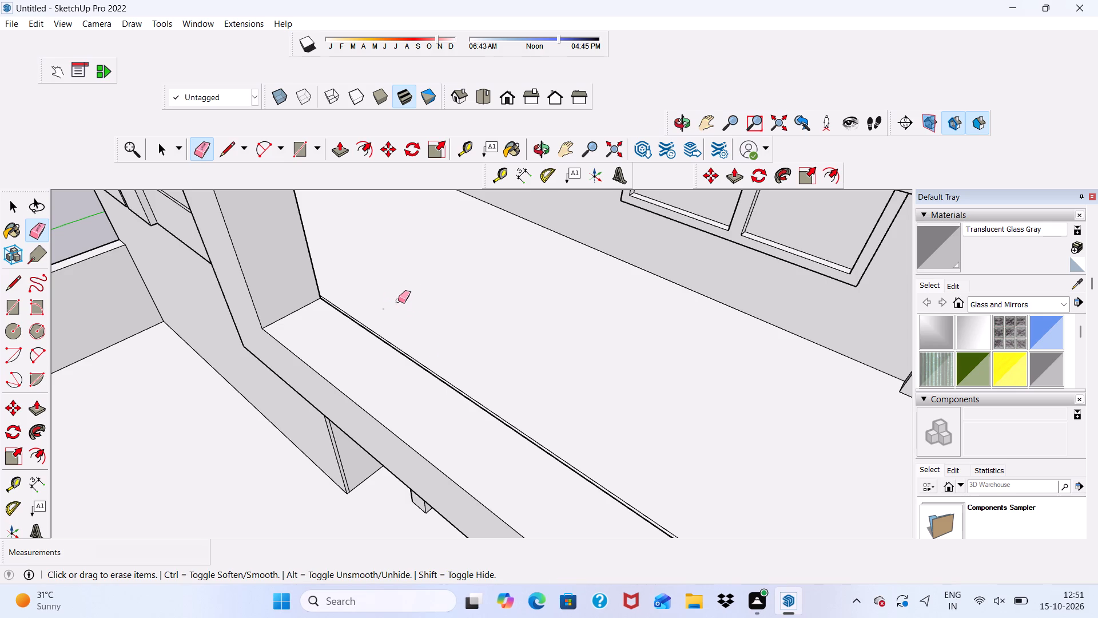
click(406, 294)
drag(380, 306, 389, 338)
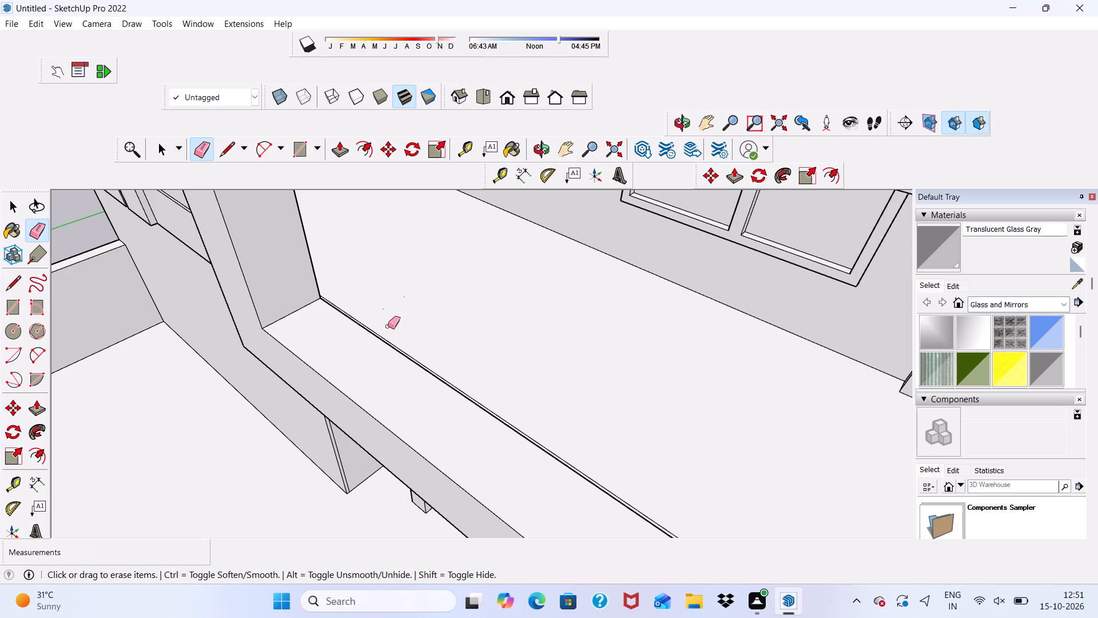
click(388, 326)
click(386, 308)
scroll(395, 309, down, 9)
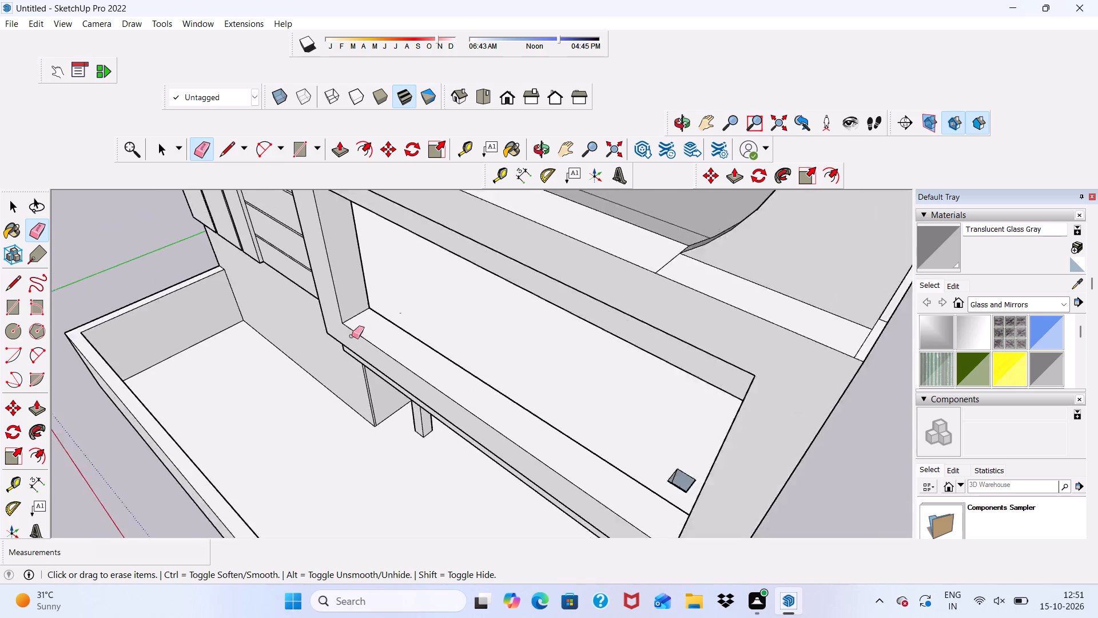
Push/Pull the inner side face of the other post recess across its opening at the far end of the balcony floor.
scroll(352, 336, down, 3)
scroll(546, 438, up, 16)
key(space)
scroll(475, 404, down, 2)
middle_drag(478, 404, 527, 446)
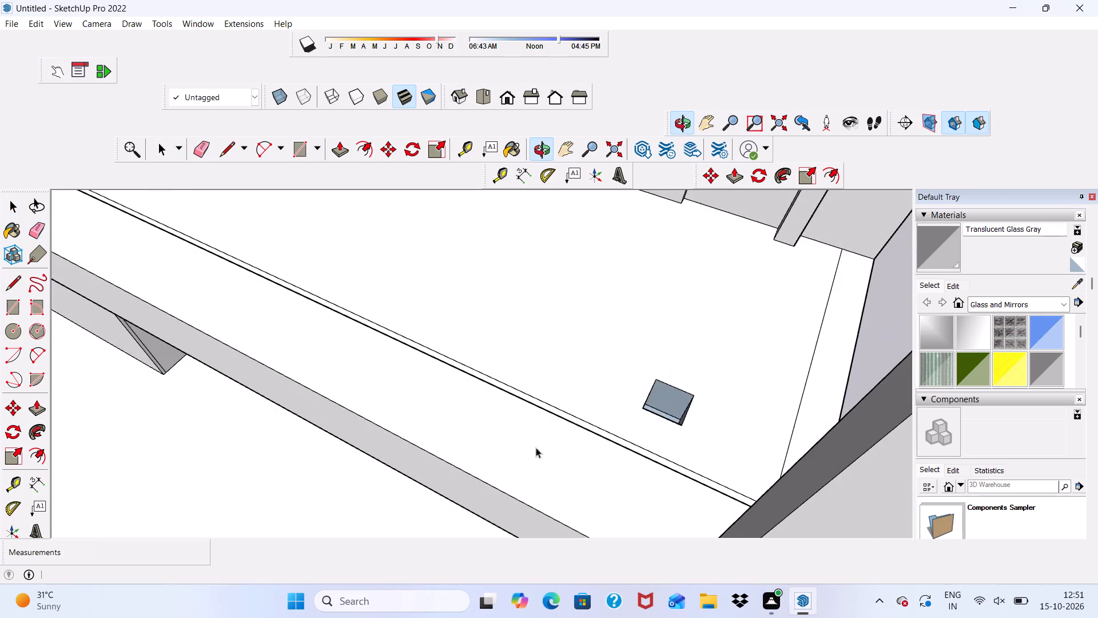
scroll(664, 412, up, 7)
click(679, 388)
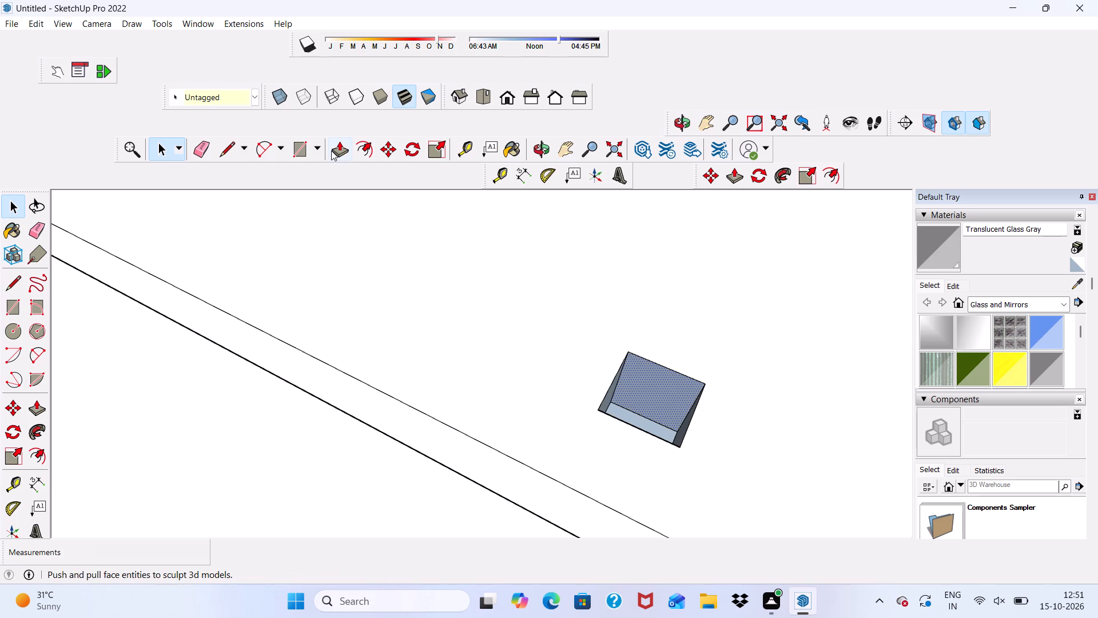
click(341, 144)
scroll(636, 418, up, 1)
click(662, 381)
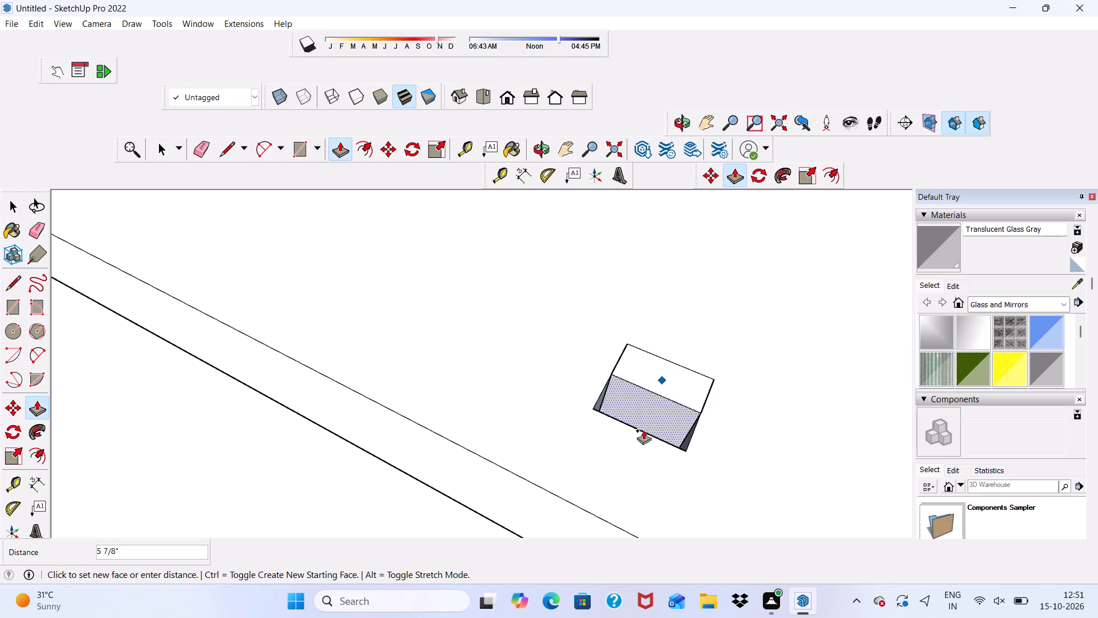
click(623, 457)
Erase the leftover outline and short edges of the second closed post opening on the balcony floor.
key(space)
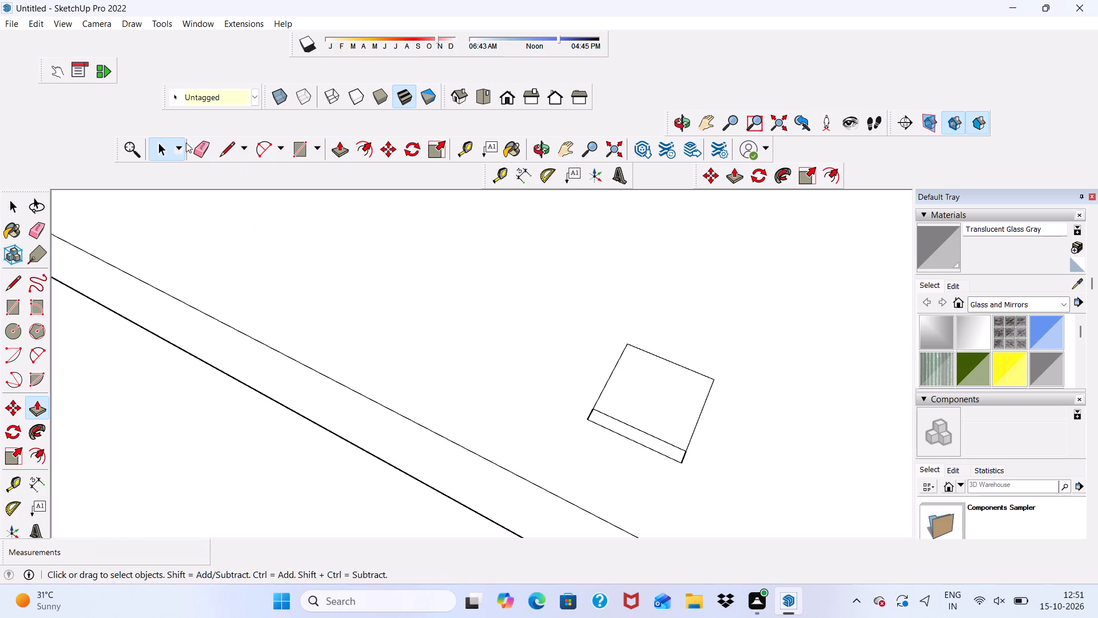
click(199, 148)
drag(671, 347, 656, 475)
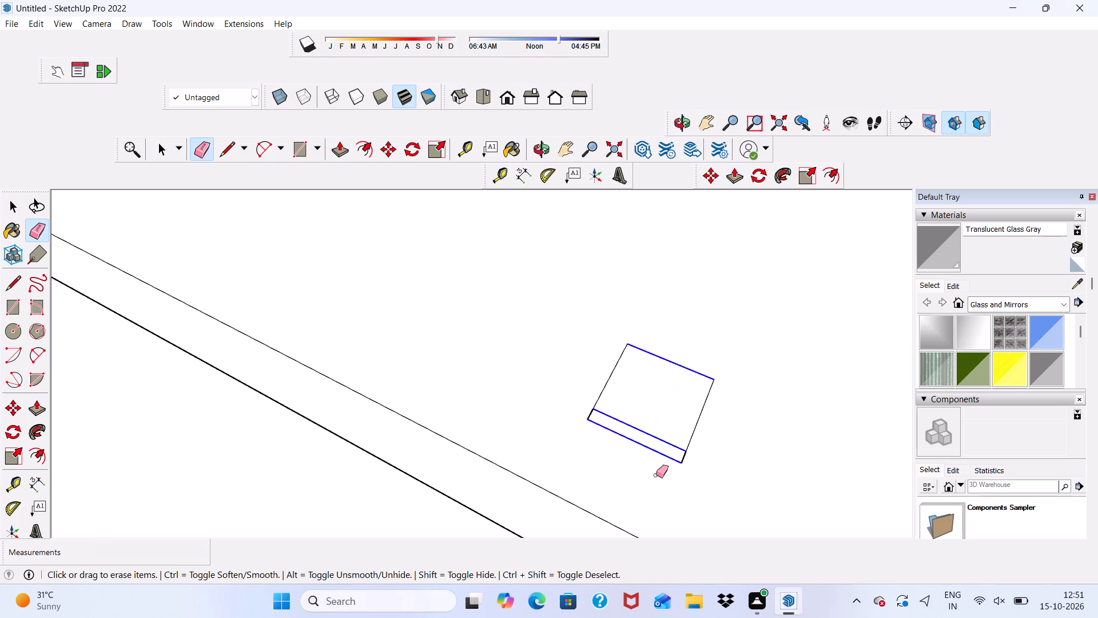
drag(656, 475, 691, 432)
drag(691, 431, 643, 394)
drag(635, 390, 592, 405)
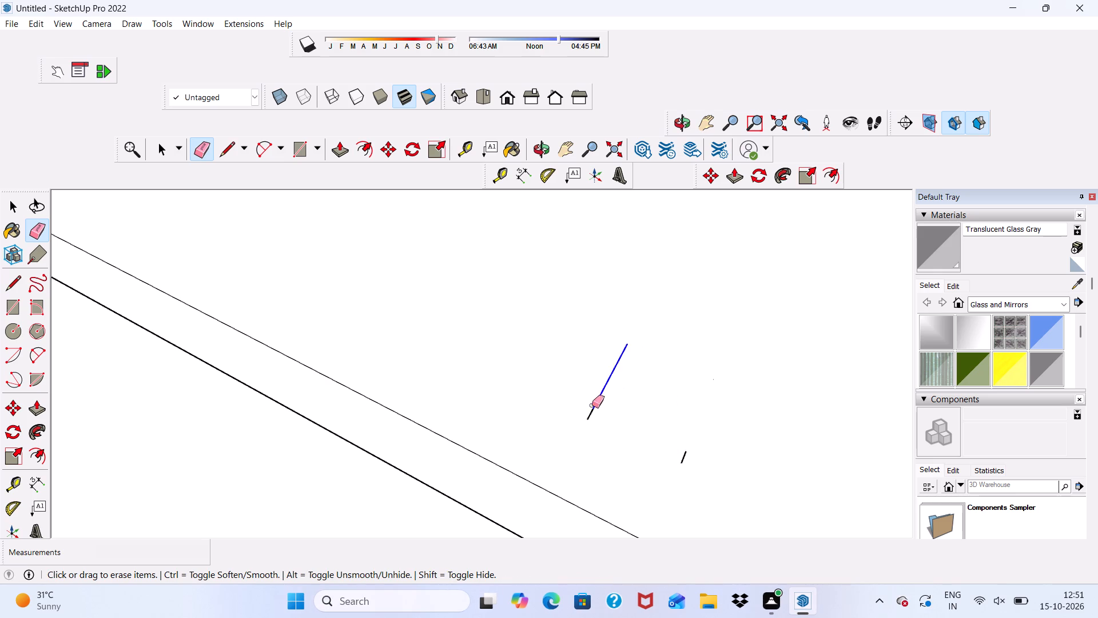
drag(592, 405, 592, 417)
drag(592, 418, 592, 423)
click(685, 455)
Examine the balcony floor, the posts and the walled yard from above, from the side and from the front.
scroll(497, 387, down, 4)
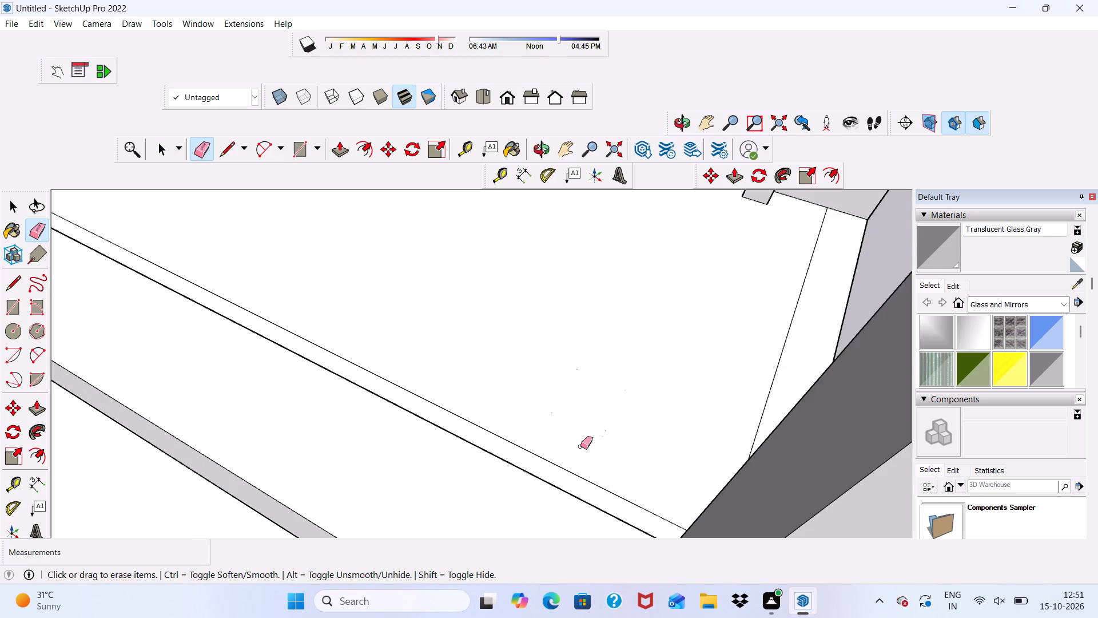
scroll(580, 446, down, 5)
middle_drag(404, 477, 467, 279)
scroll(498, 261, up, 1)
scroll(486, 283, down, 7)
key(space)
middle_drag(595, 385, 641, 330)
scroll(641, 330, up, 2)
scroll(634, 322, down, 14)
middle_drag(654, 424, 407, 566)
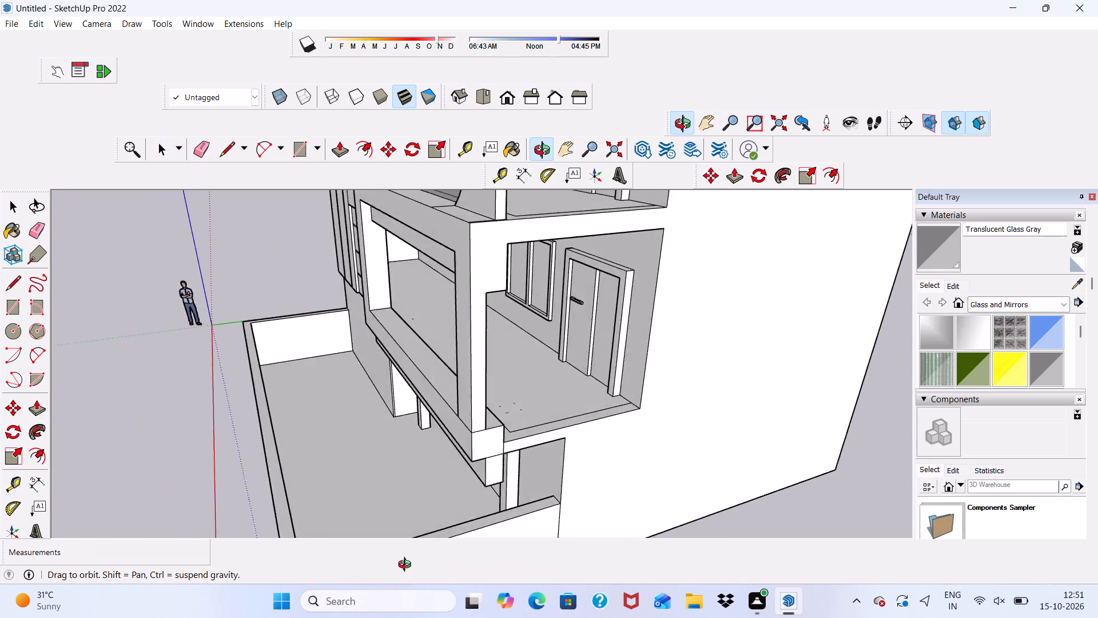
middle_drag(407, 566, 578, 501)
scroll(710, 369, down, 5)
key(space)
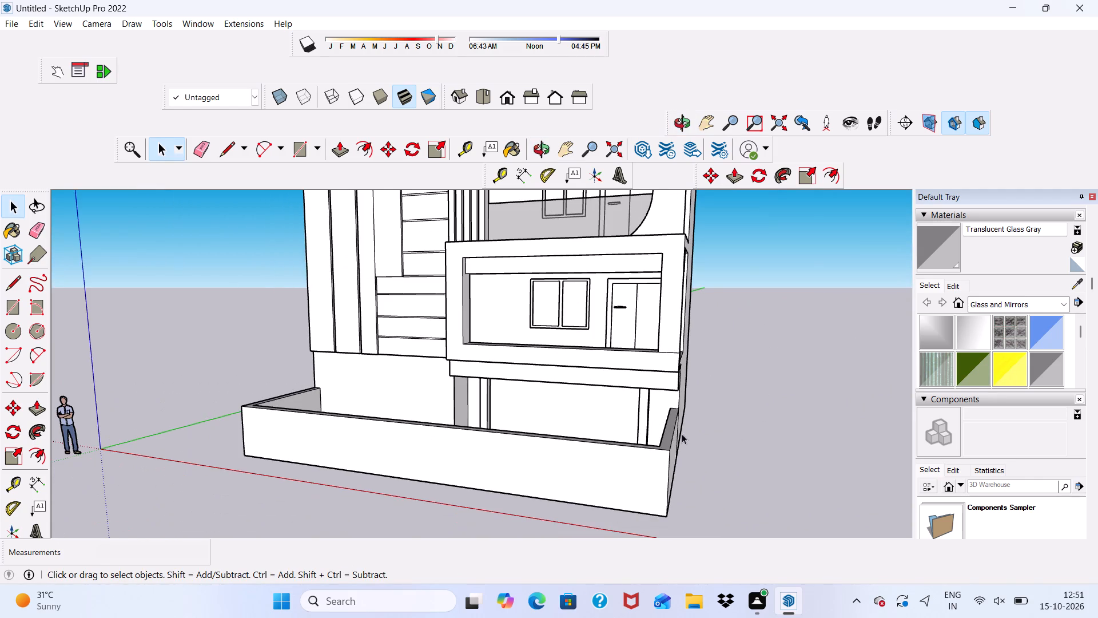
Push/Pull the top face of the yard's boundary wall 5' down to the yard floor, removing the wall.
scroll(423, 441, up, 5)
middle_drag(447, 437, 392, 534)
scroll(299, 450, up, 5)
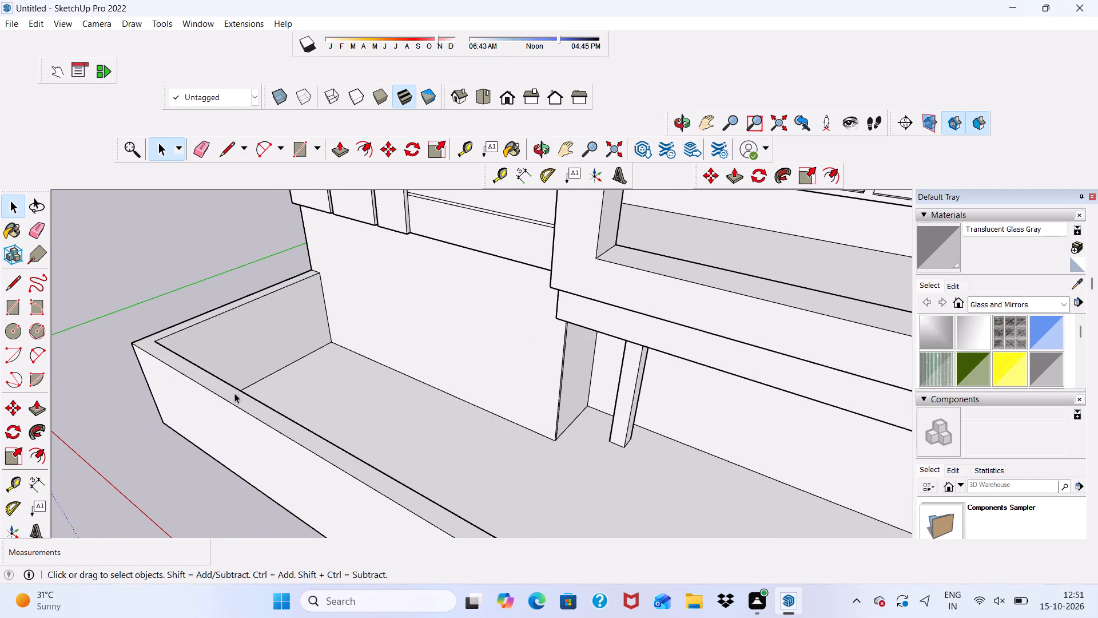
click(217, 395)
click(220, 392)
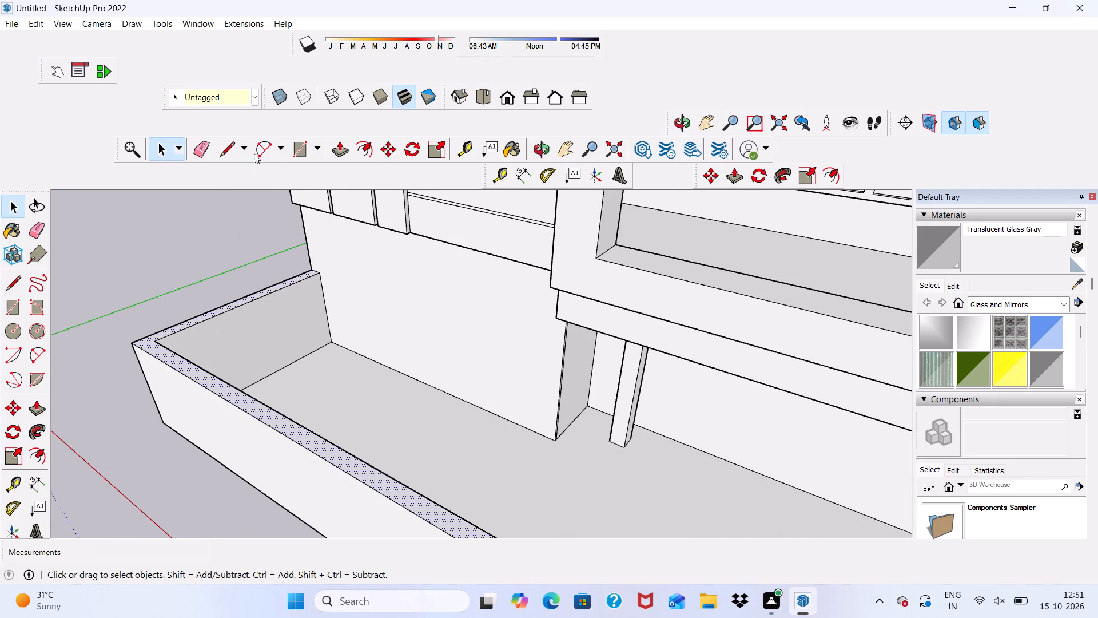
click(341, 145)
scroll(246, 311, up, 3)
click(176, 387)
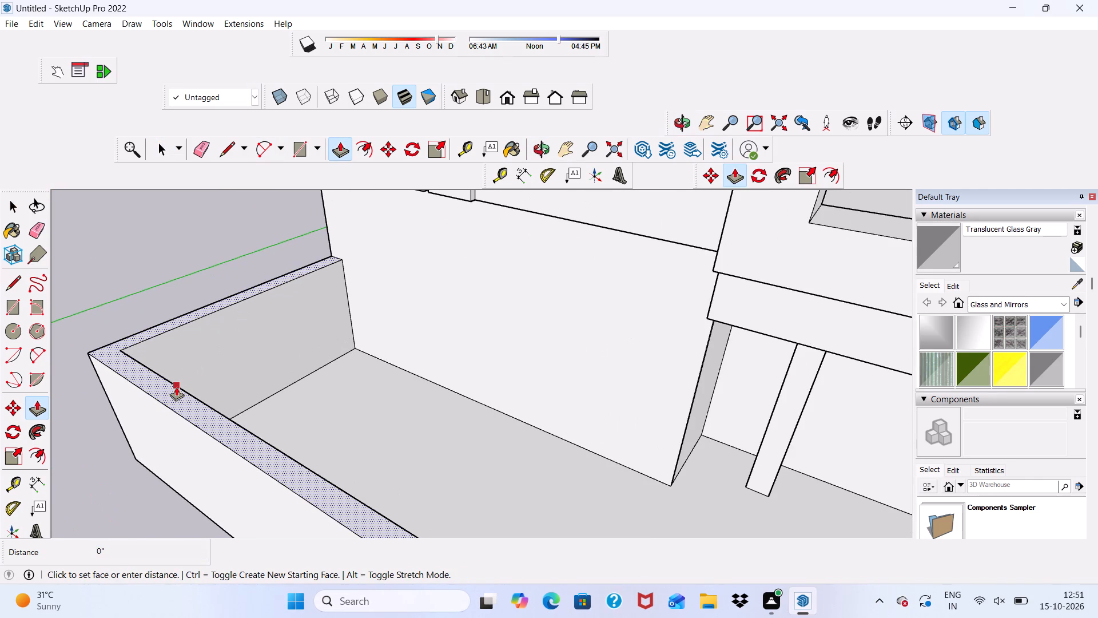
click(224, 460)
scroll(228, 360, down, 5)
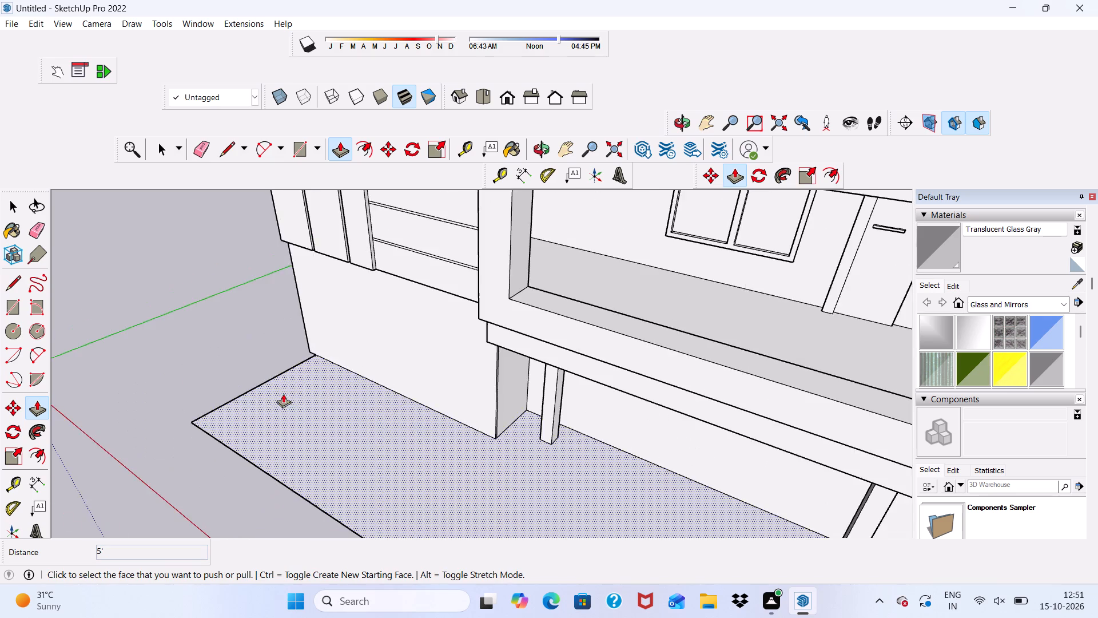
Offset the yard floor's outer edges 9" outward.
middle_drag(283, 394, 463, 352)
key(space)
scroll(467, 351, up, 3)
scroll(344, 374, down, 5)
click(344, 490)
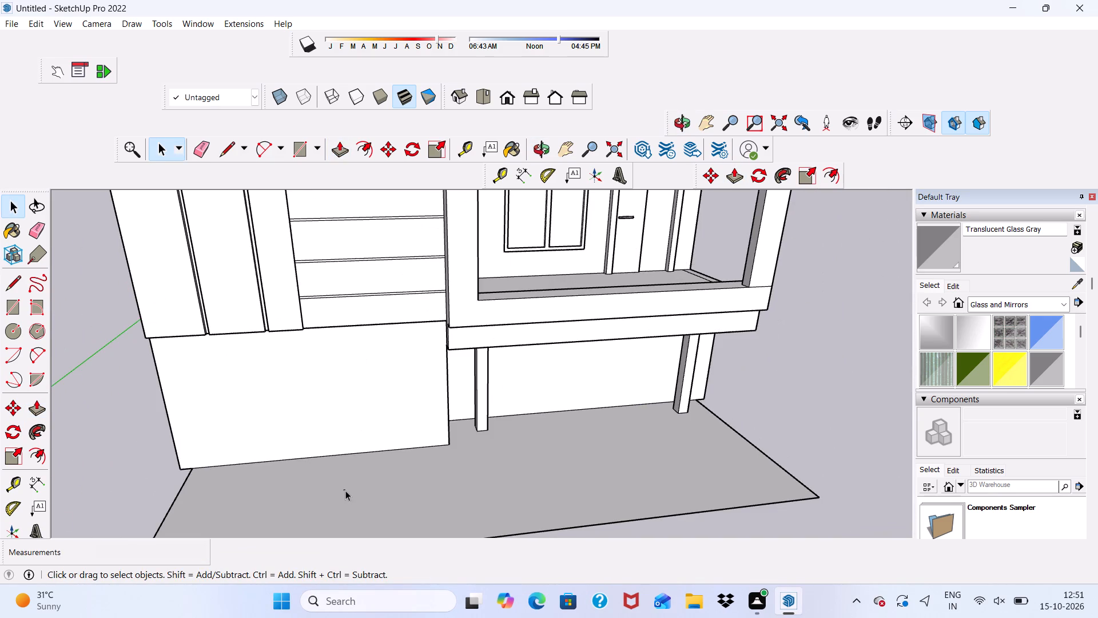
click(364, 142)
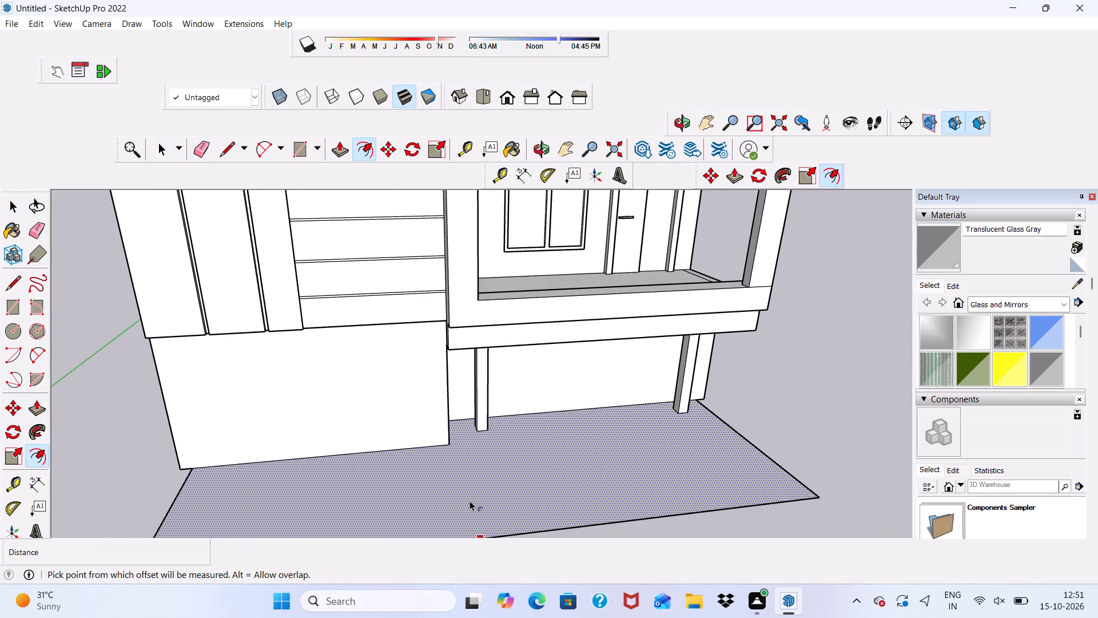
click(470, 501)
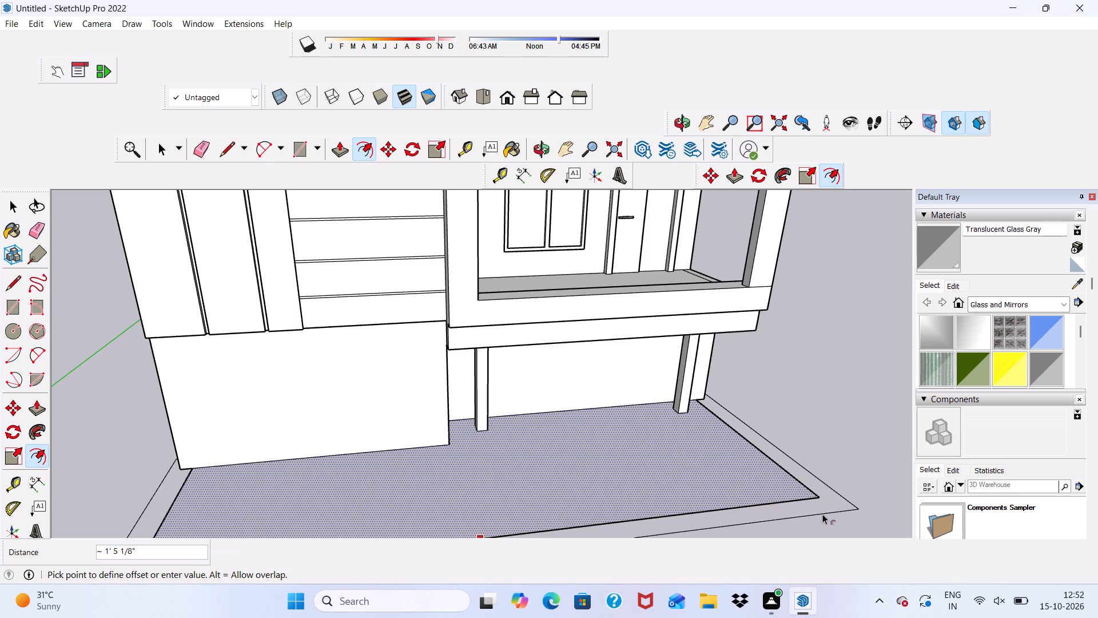
text(9")
key(Return)
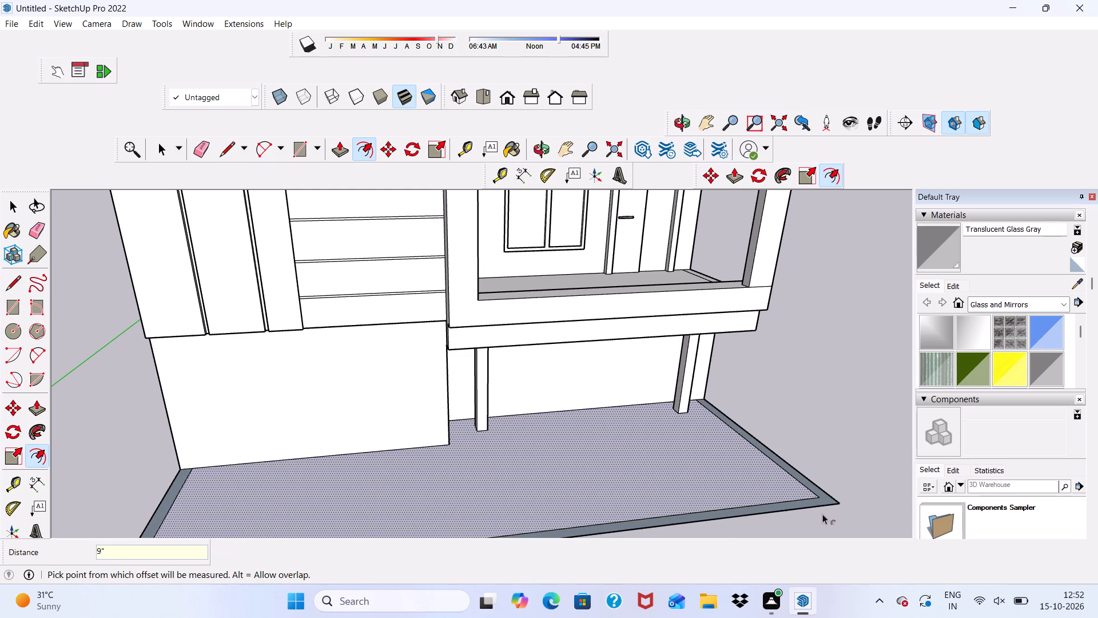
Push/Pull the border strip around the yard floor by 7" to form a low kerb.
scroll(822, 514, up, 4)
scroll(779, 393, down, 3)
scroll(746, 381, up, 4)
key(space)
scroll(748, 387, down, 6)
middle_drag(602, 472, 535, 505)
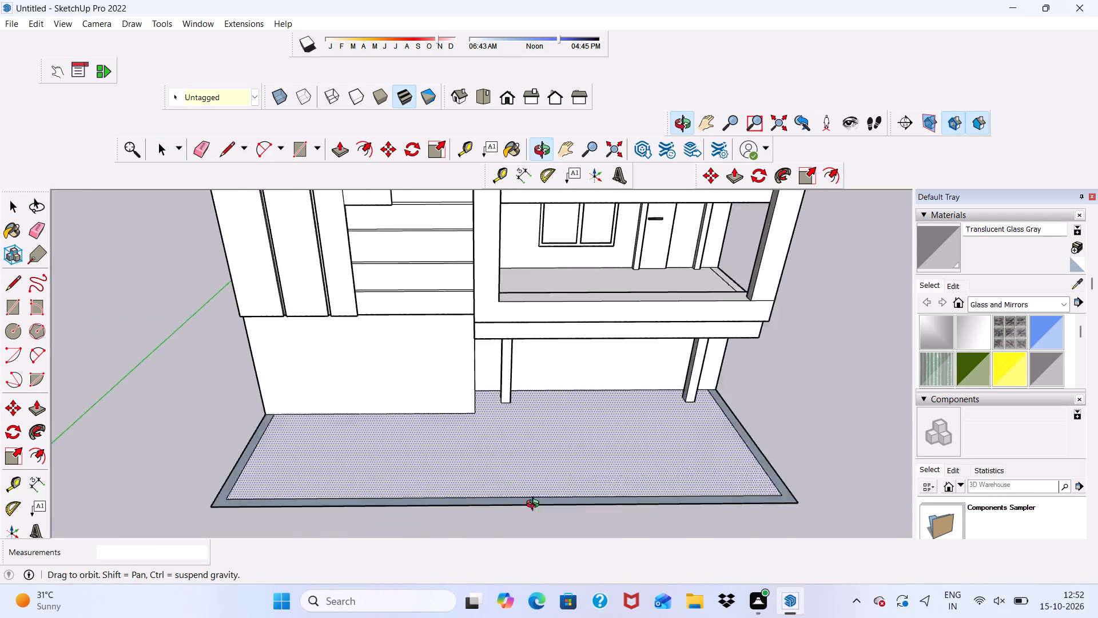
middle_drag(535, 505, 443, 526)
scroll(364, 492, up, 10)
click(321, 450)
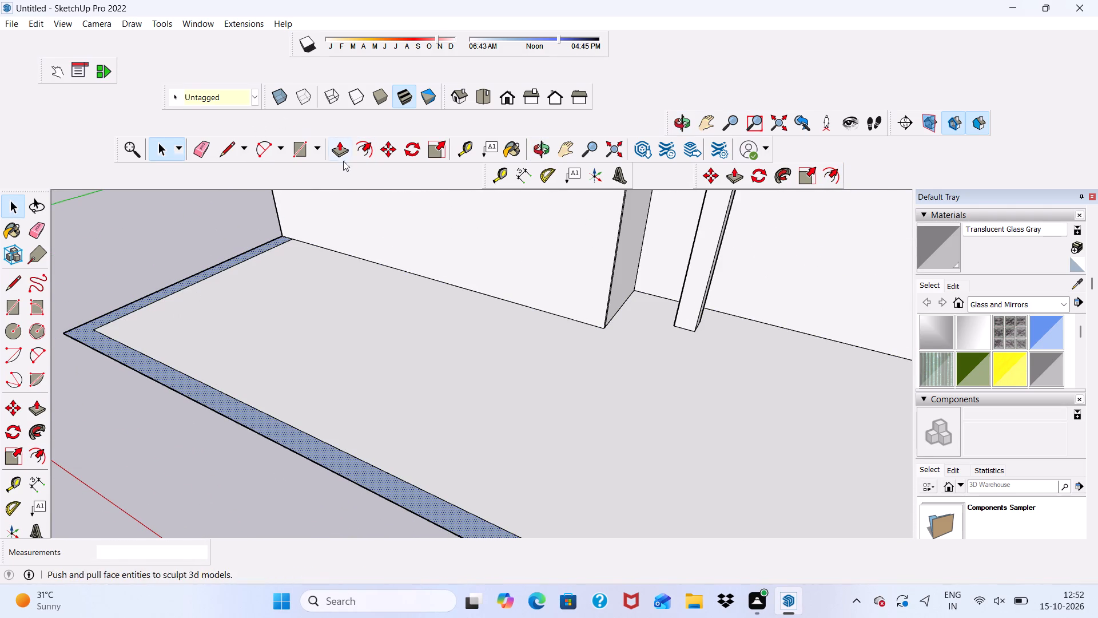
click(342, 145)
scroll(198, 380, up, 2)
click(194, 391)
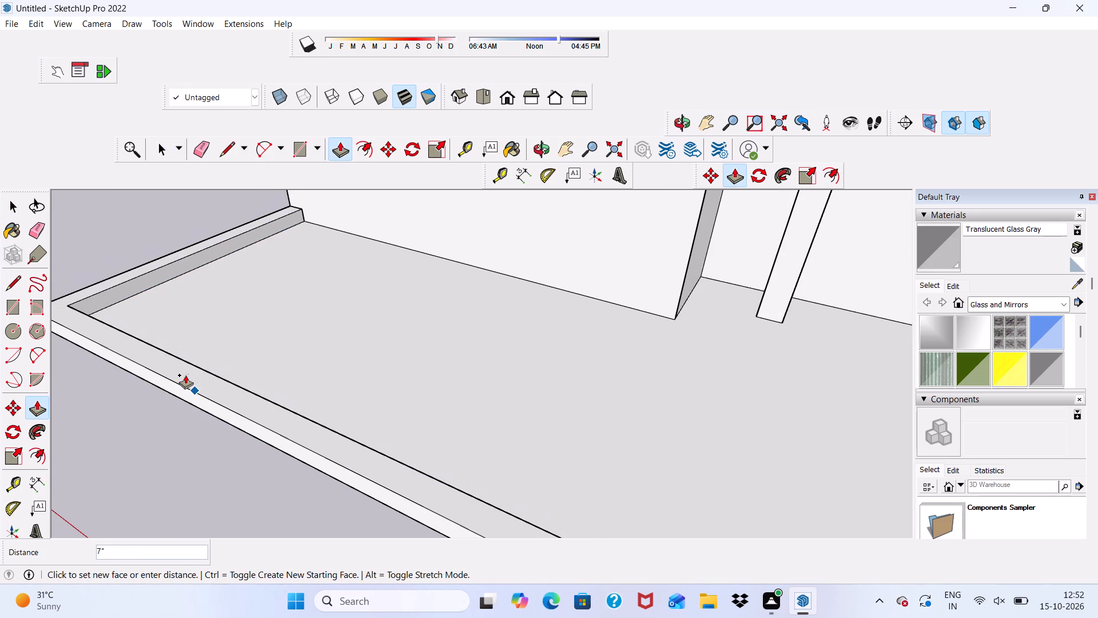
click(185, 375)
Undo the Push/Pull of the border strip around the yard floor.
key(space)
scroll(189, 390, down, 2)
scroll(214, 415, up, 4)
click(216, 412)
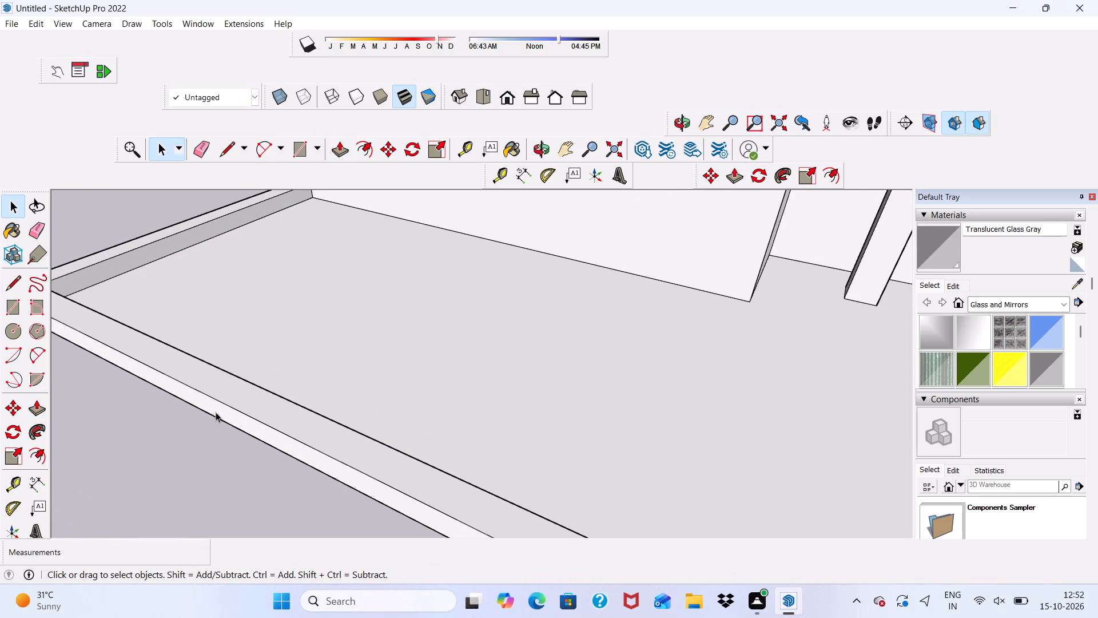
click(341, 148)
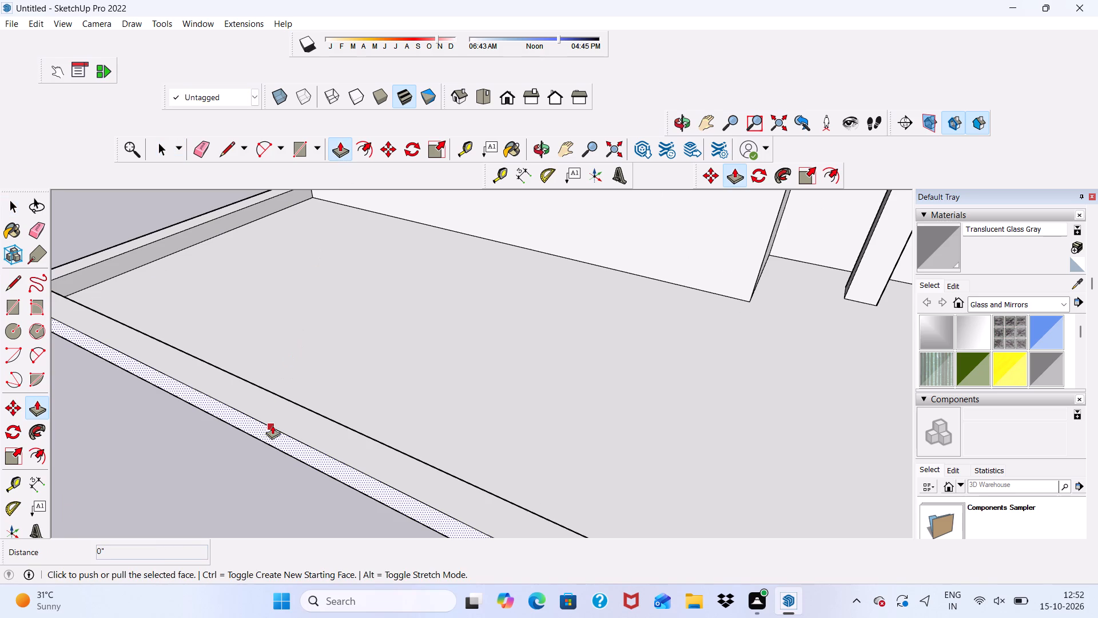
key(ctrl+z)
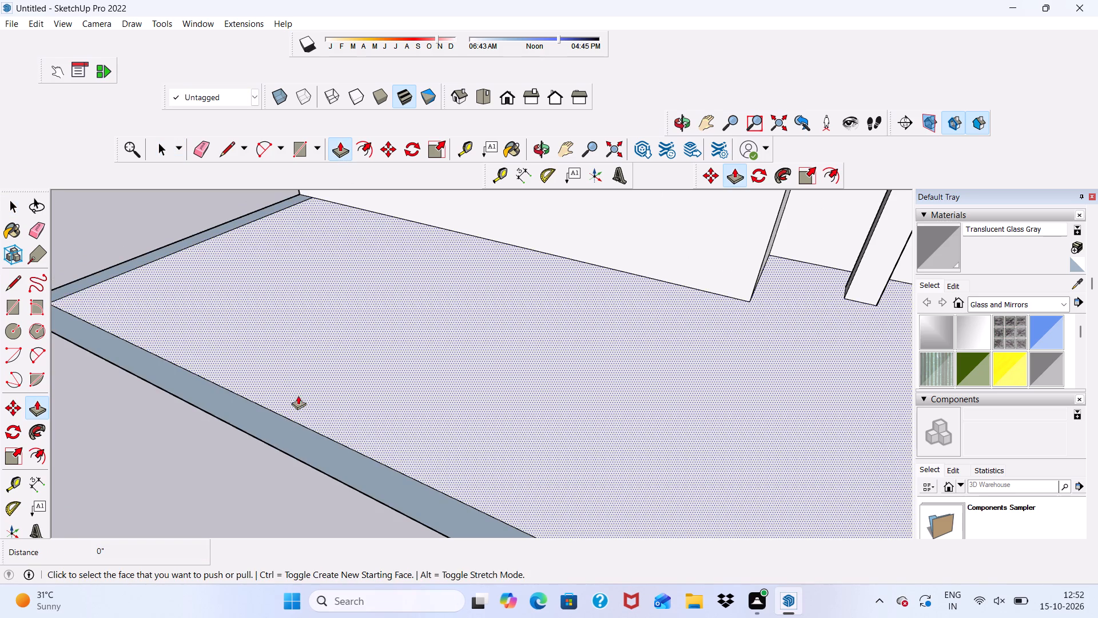
Erase the inner edges between the border strip and the yard floor so they form one larger floor face.
key(space)
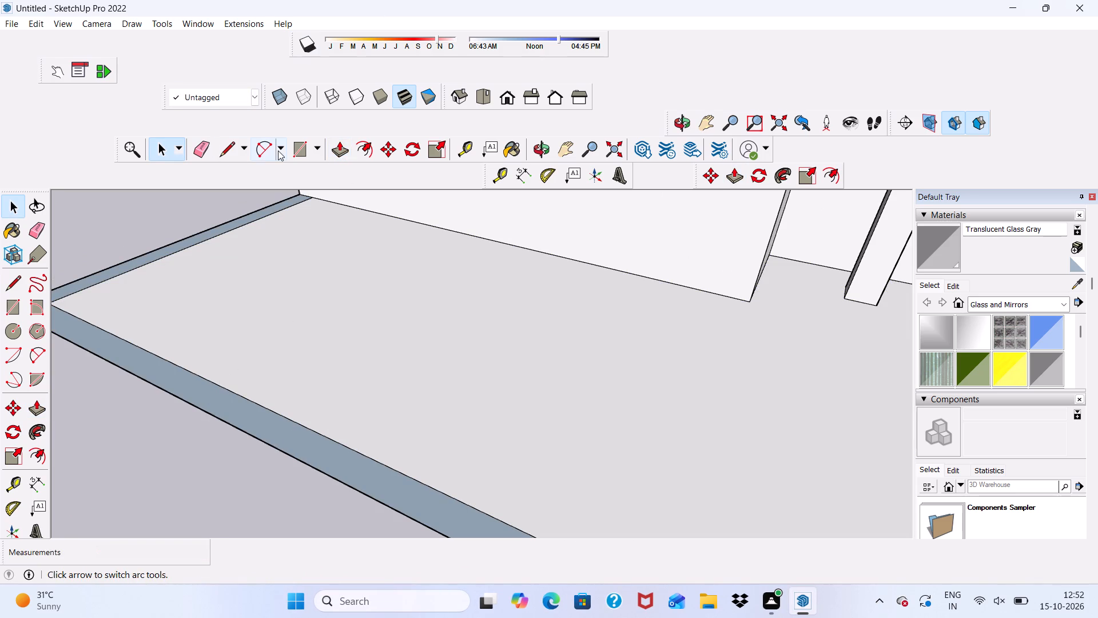
click(198, 144)
click(178, 367)
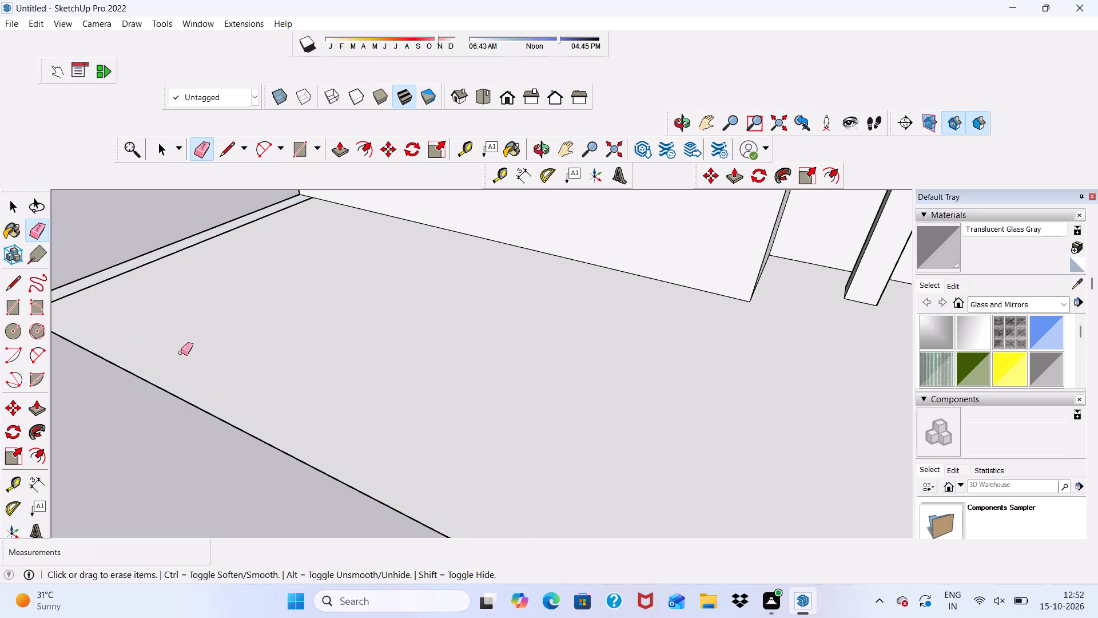
click(146, 263)
scroll(148, 293, down, 11)
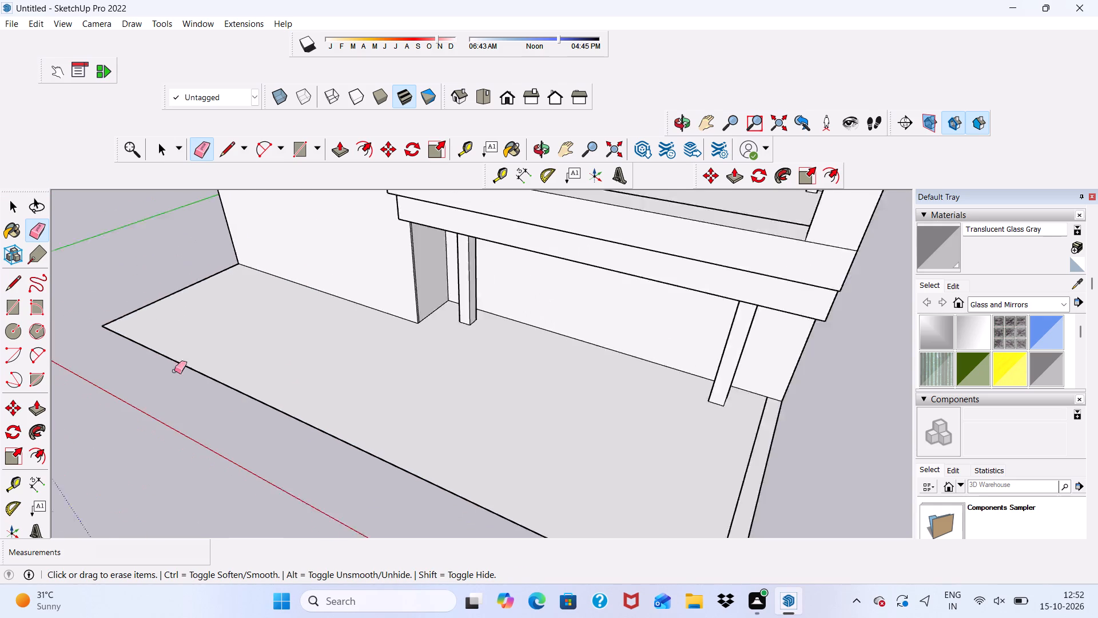
scroll(174, 371, down, 2)
scroll(594, 481, up, 6)
drag(649, 435, 655, 444)
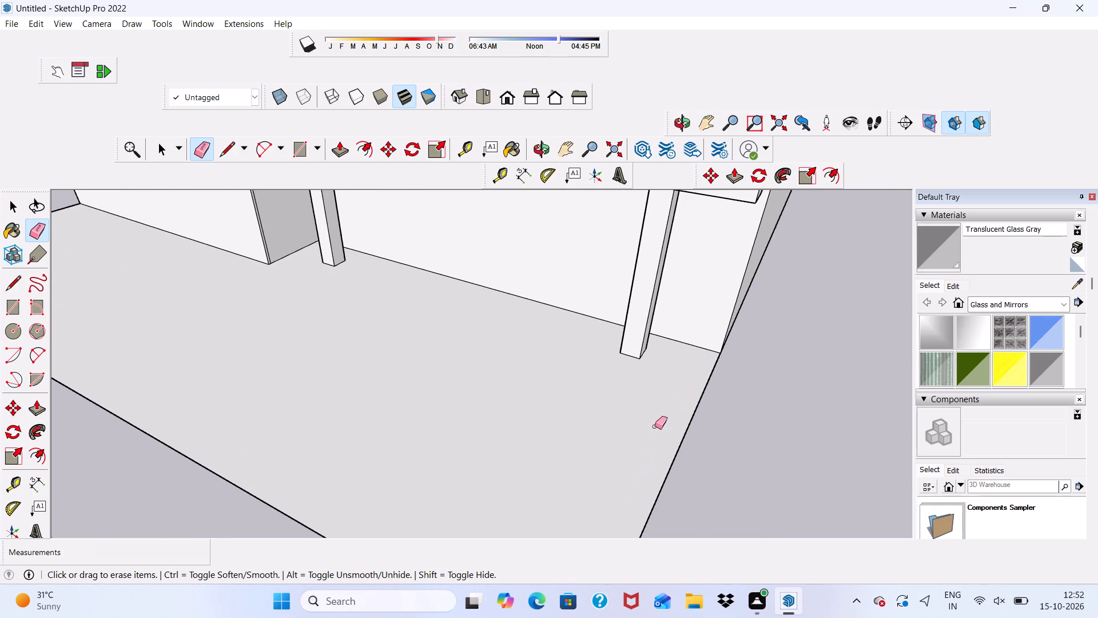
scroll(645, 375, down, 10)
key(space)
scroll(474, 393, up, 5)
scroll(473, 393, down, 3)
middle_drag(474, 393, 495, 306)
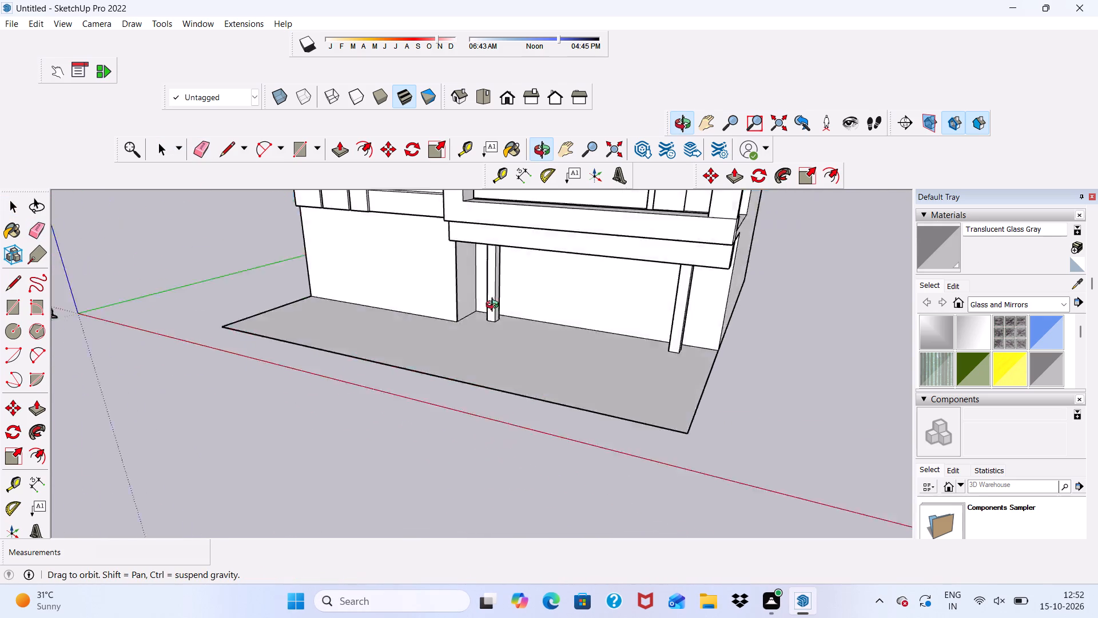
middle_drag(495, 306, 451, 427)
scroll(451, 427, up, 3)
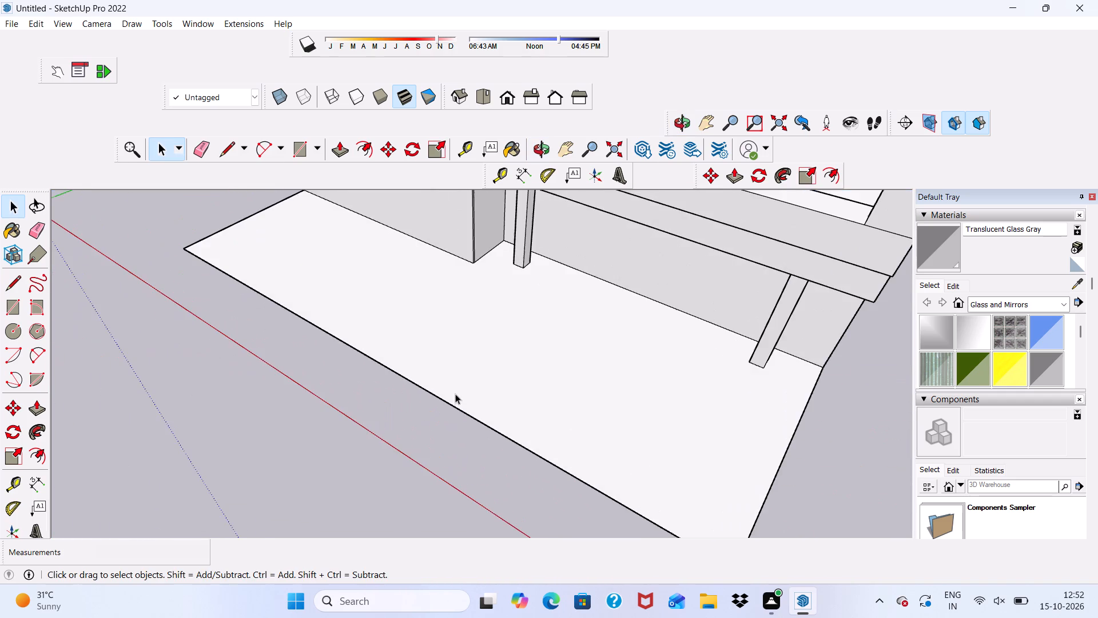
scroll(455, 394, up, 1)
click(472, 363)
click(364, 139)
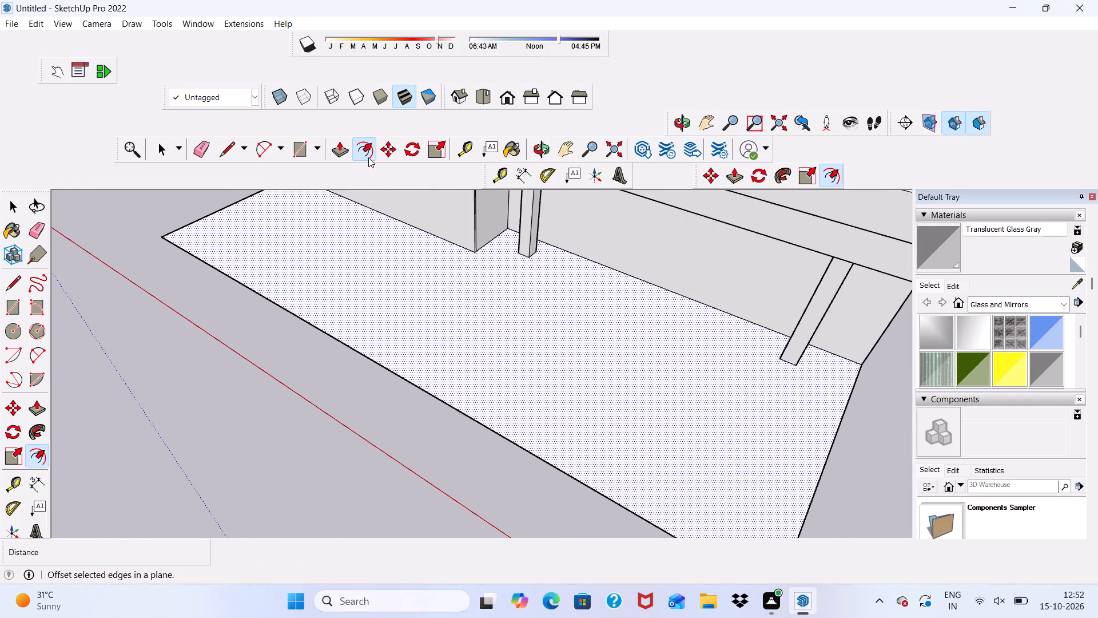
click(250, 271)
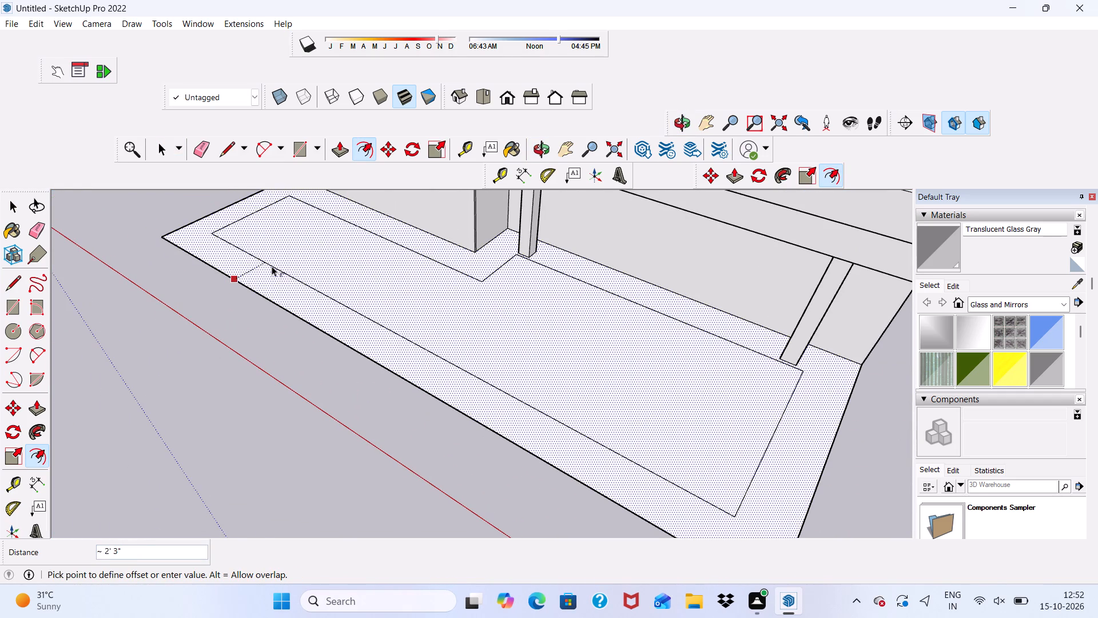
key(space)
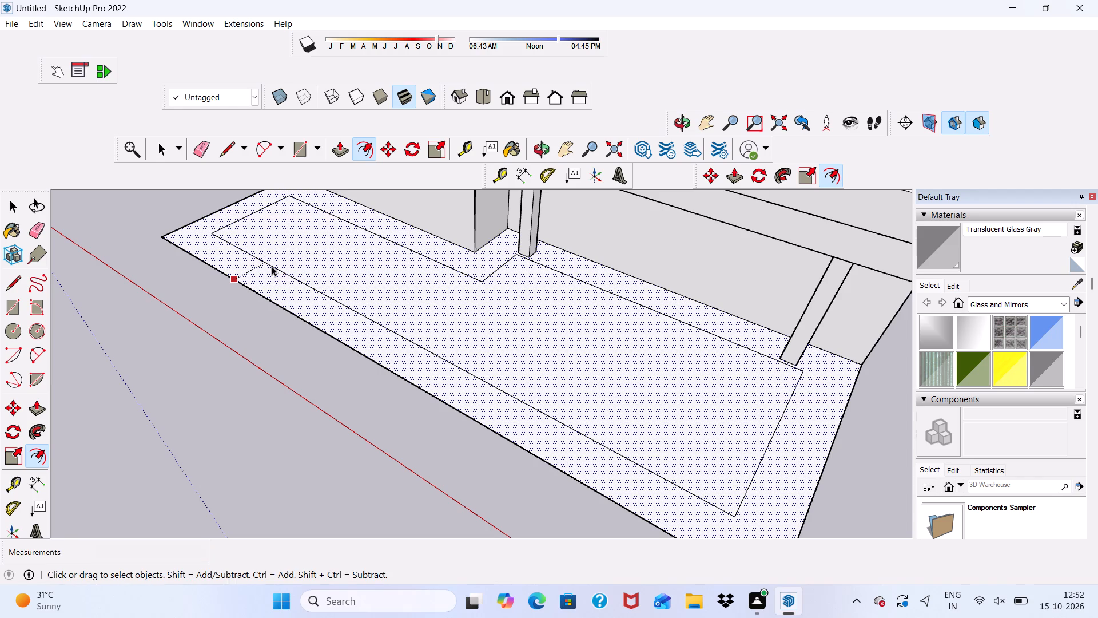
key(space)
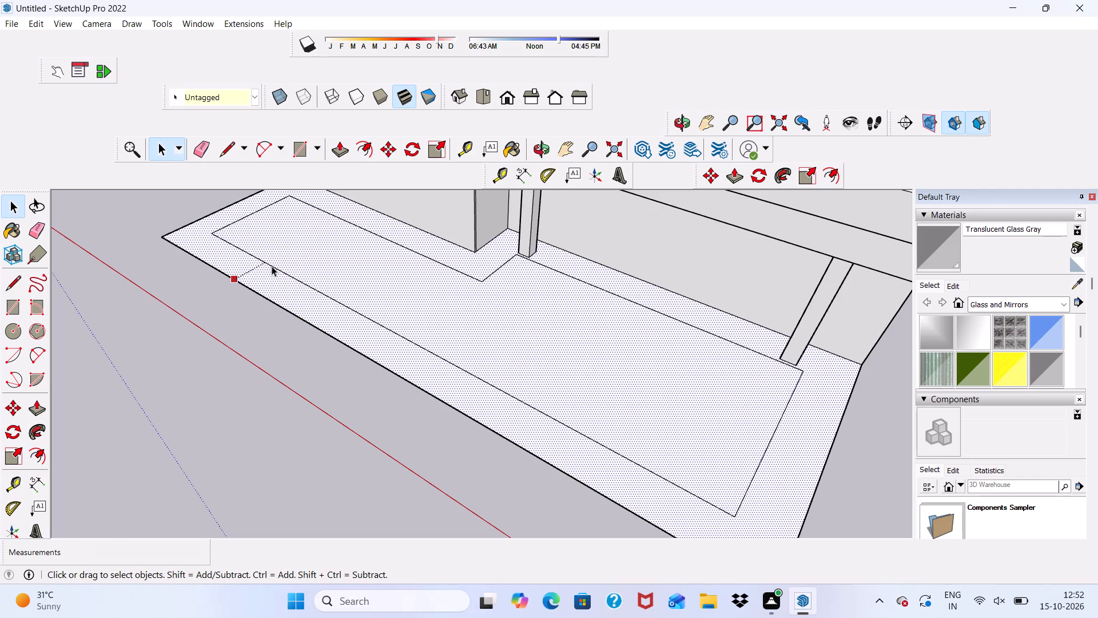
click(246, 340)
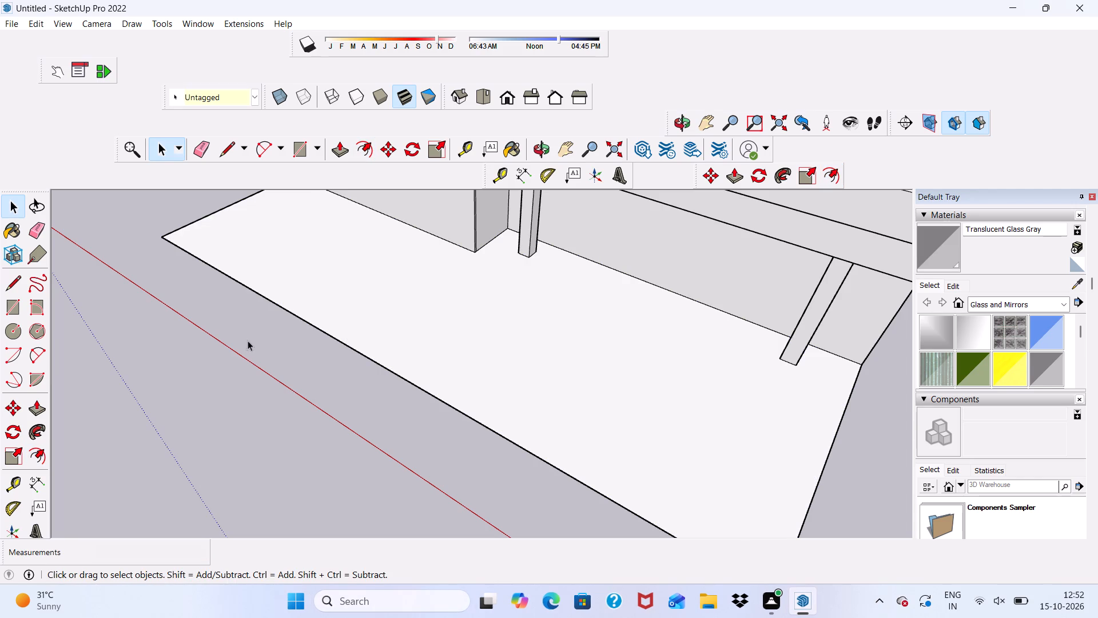
Push/Pull the enlarged yard floor face by 3" to give it thickness.
click(297, 257)
scroll(296, 263, down, 3)
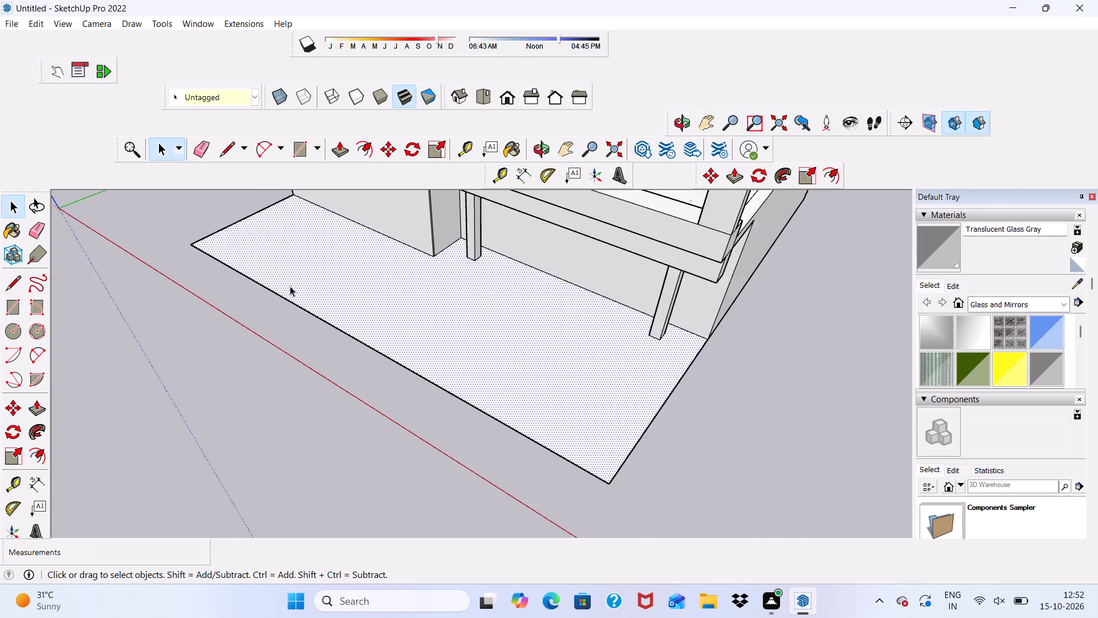
scroll(289, 287, up, 19)
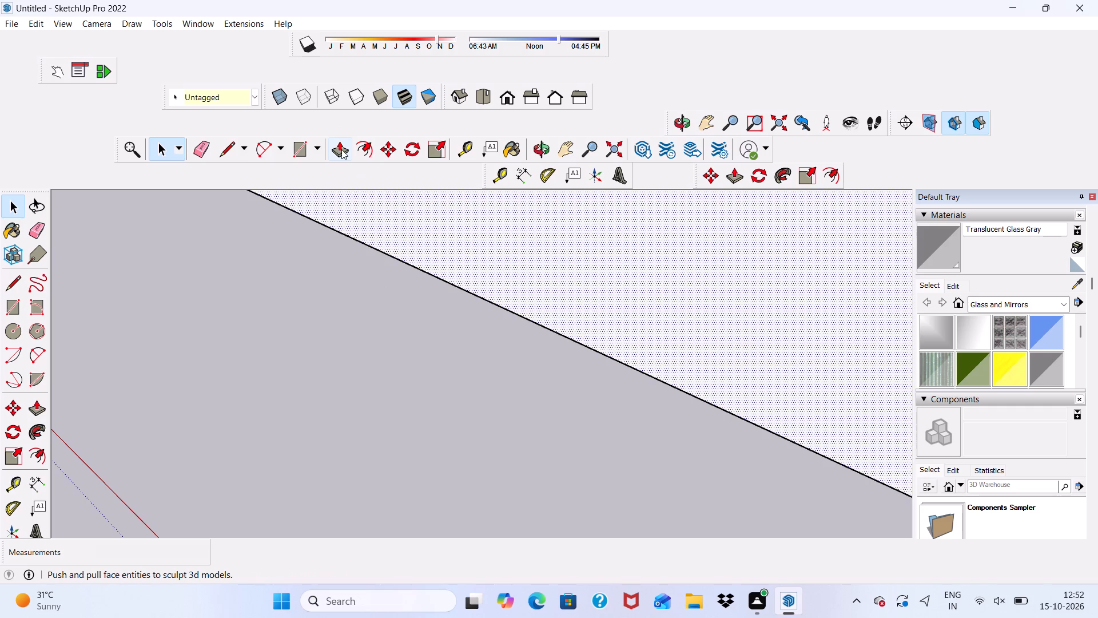
click(341, 149)
click(435, 255)
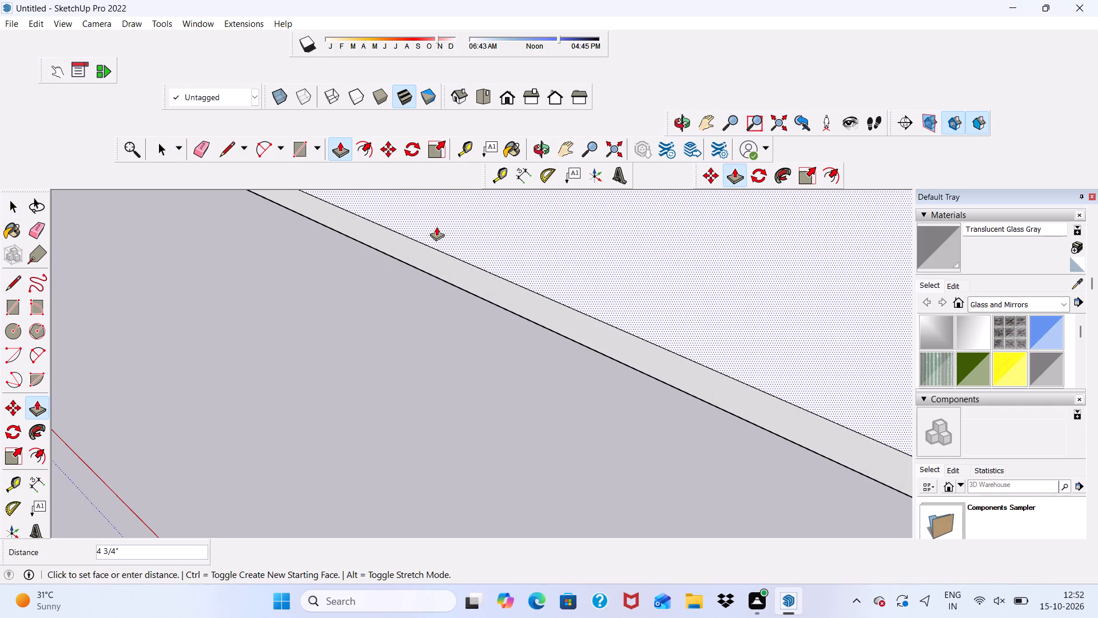
key(3)
key(shift+quotedbl)
key(Return)
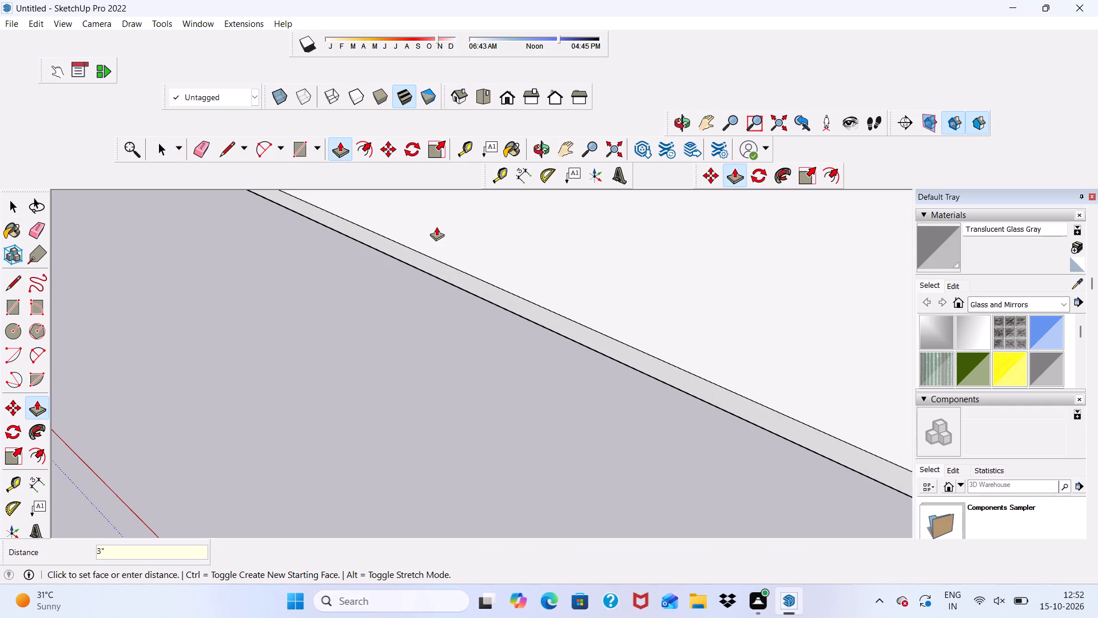
Push the floor slab's long front edge face back towards the house by about 4' 6 7/8", plus about 4 9/16" more.
scroll(439, 231, down, 1)
scroll(520, 309, up, 4)
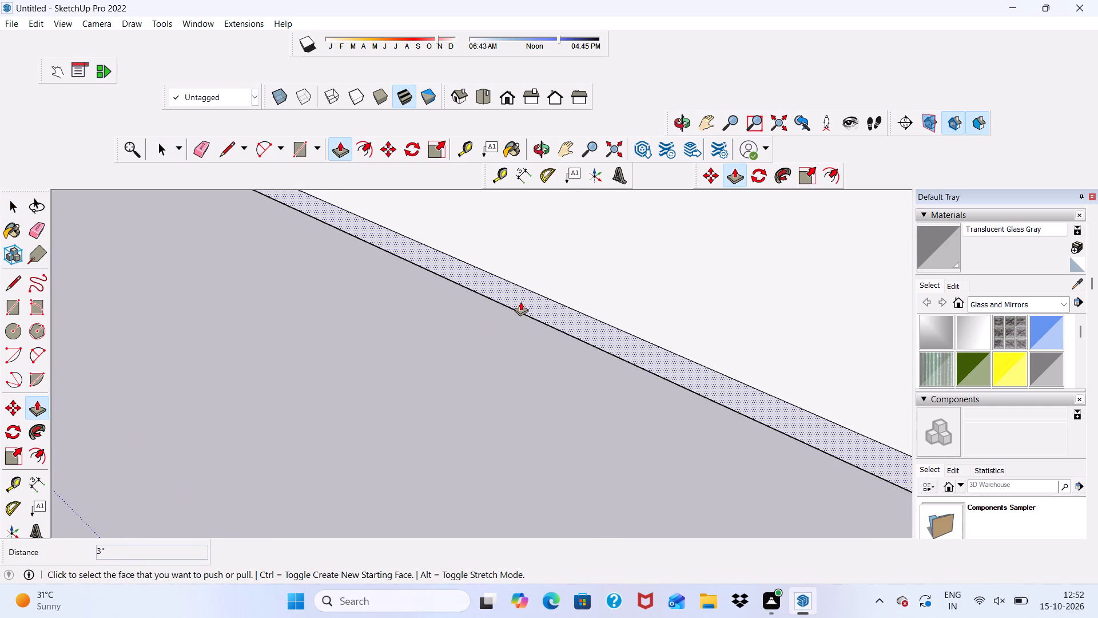
click(521, 302)
scroll(515, 338, down, 20)
scroll(515, 338, down, 1)
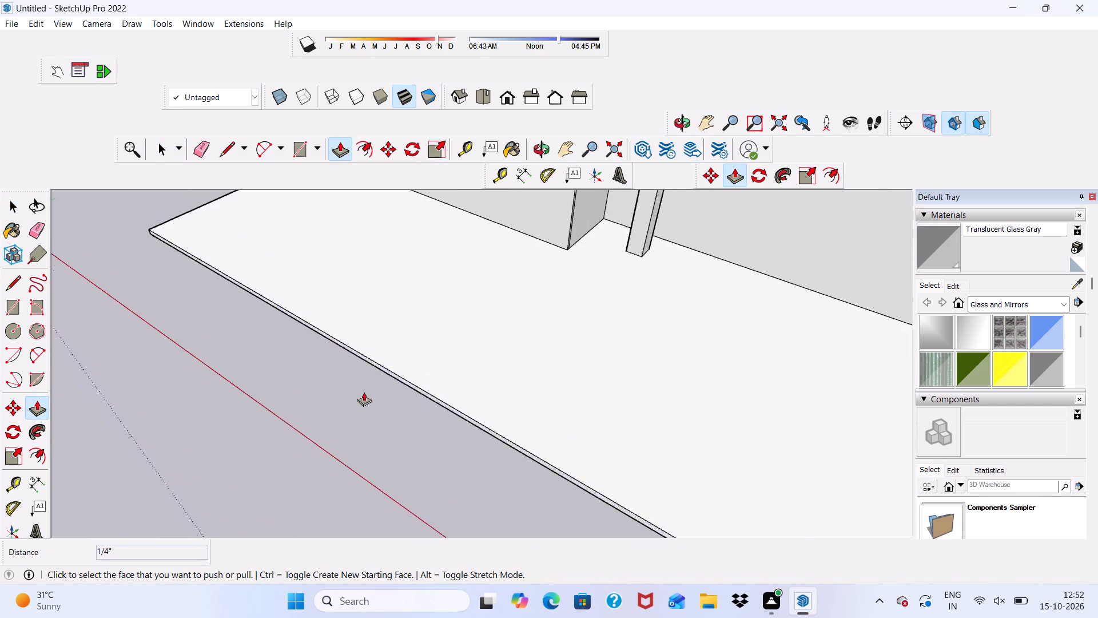
scroll(364, 392, down, 2)
middle_drag(403, 400, 479, 346)
scroll(474, 388, up, 6)
drag(474, 388, 514, 322)
scroll(457, 381, down, 10)
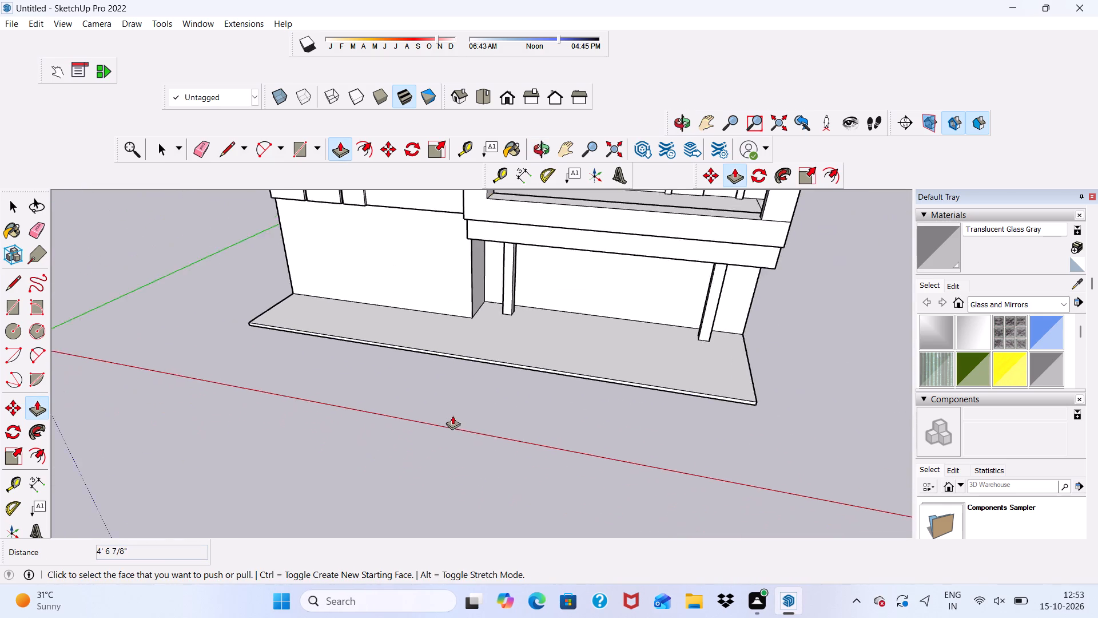
middle_drag(455, 415, 393, 519)
scroll(488, 408, up, 20)
scroll(488, 408, up, 2)
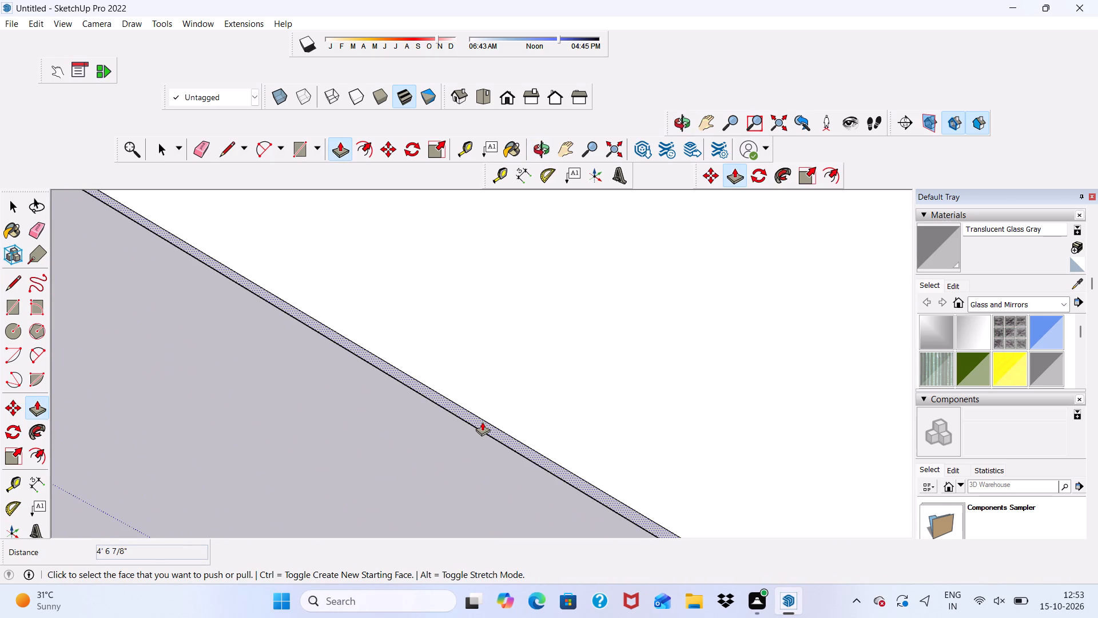
drag(482, 422, 513, 394)
scroll(460, 446, down, 11)
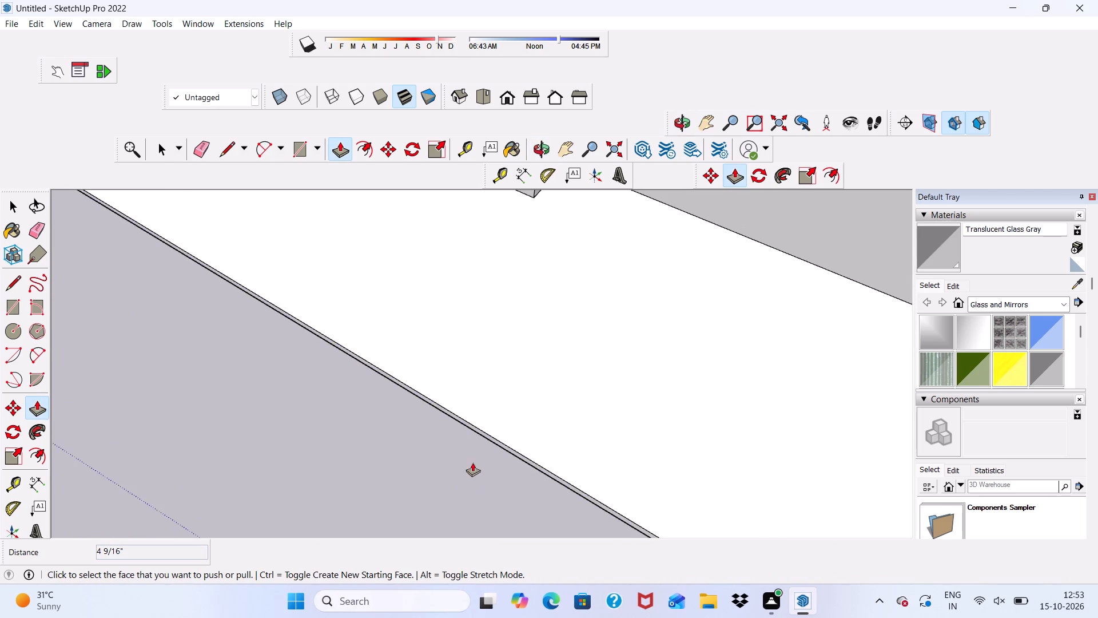
key(space)
Offset the outline of the floor slab's top face 9" inward to form a border strip.
scroll(447, 463, up, 1)
scroll(444, 463, down, 6)
middle_drag(489, 456, 594, 403)
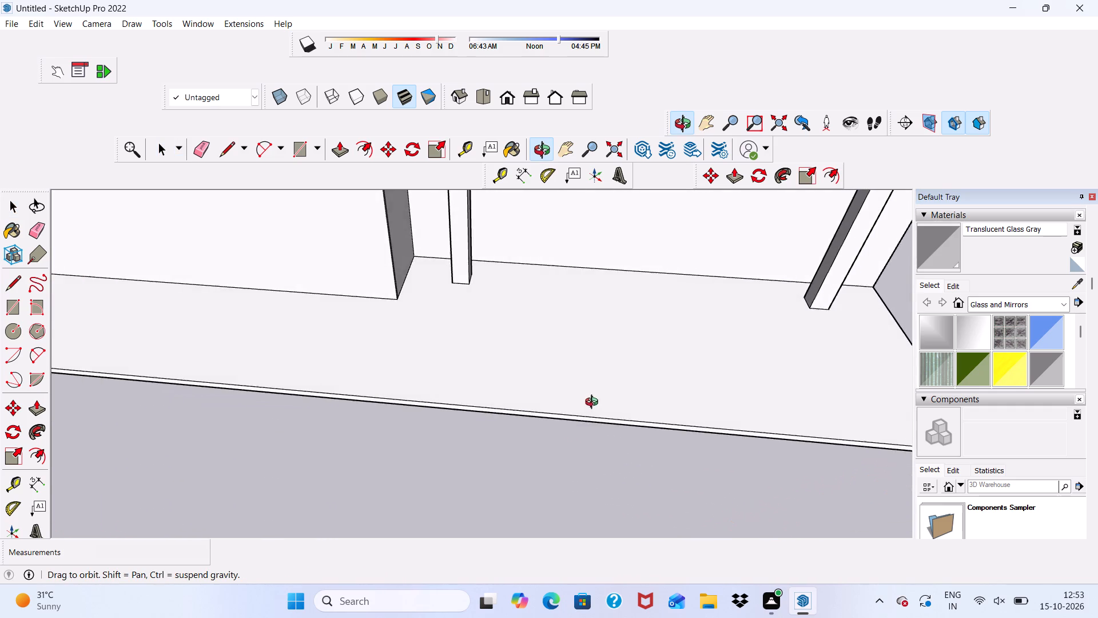
middle_drag(594, 403, 593, 404)
scroll(509, 393, down, 4)
click(520, 376)
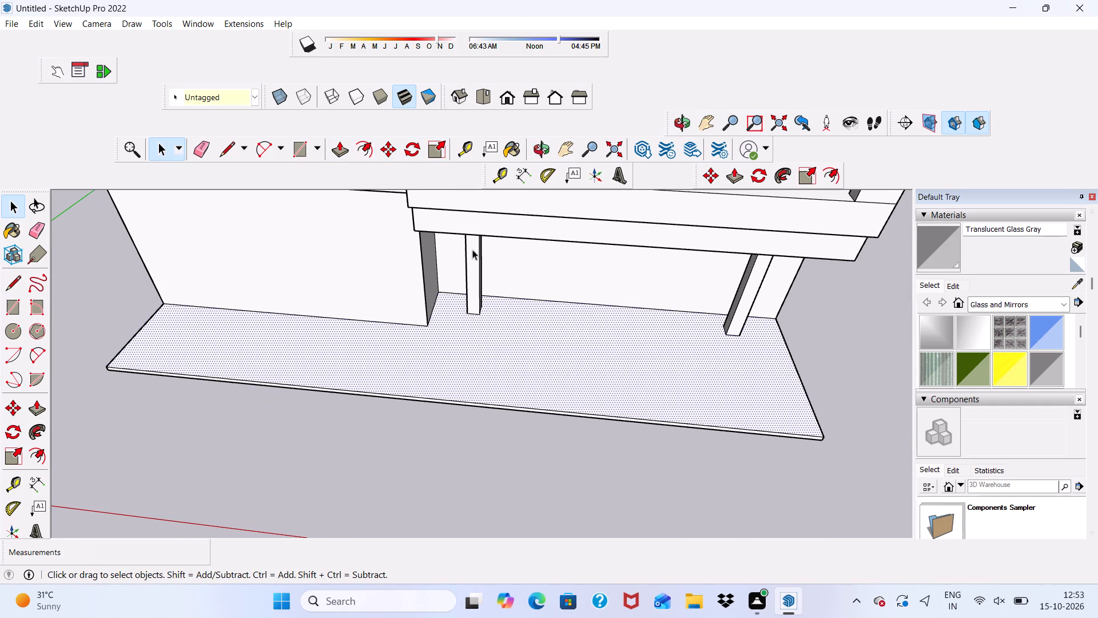
click(362, 150)
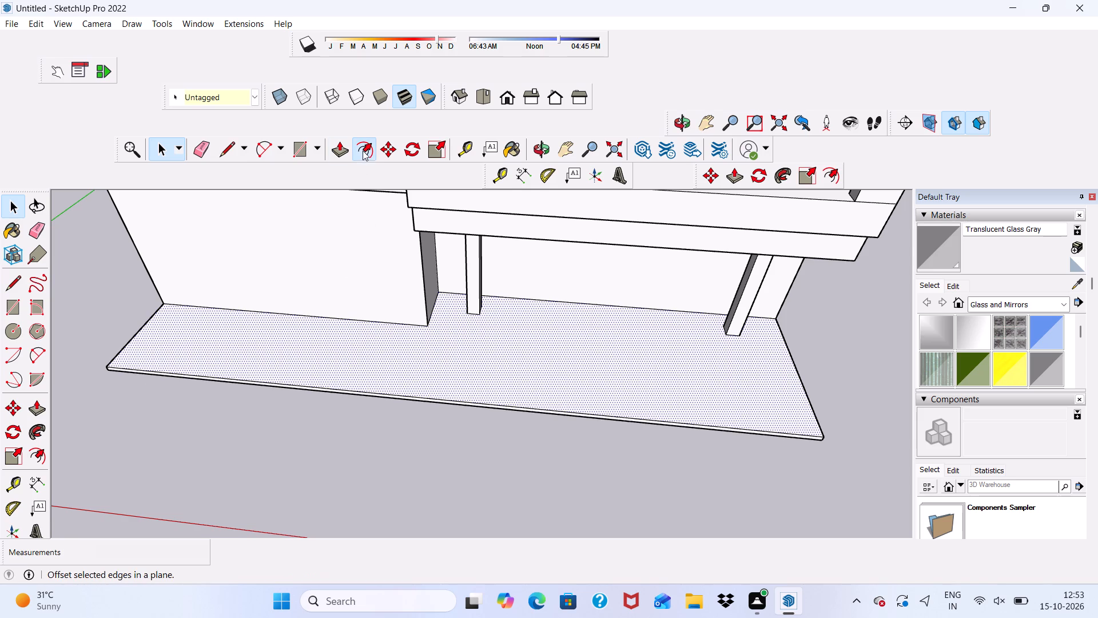
scroll(166, 389, up, 1)
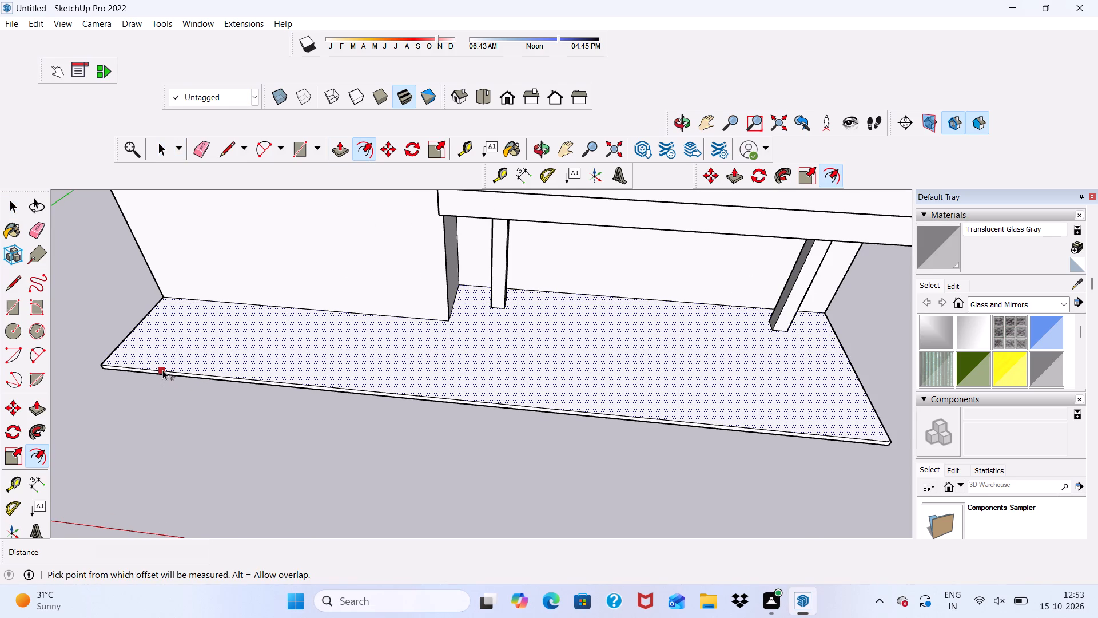
click(162, 370)
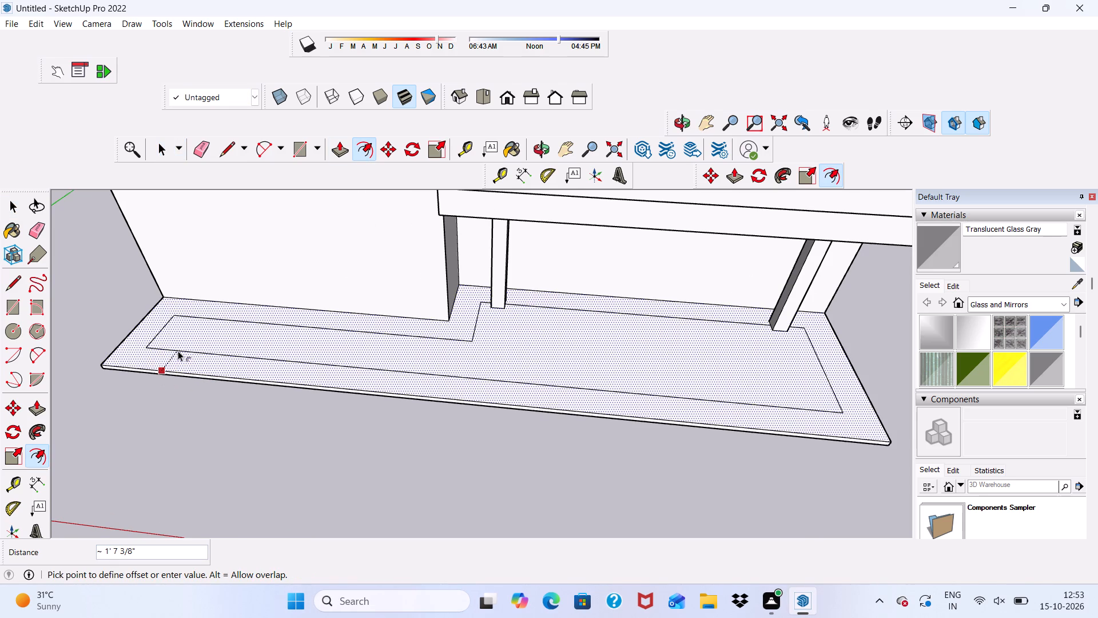
scroll(178, 351, up, 4)
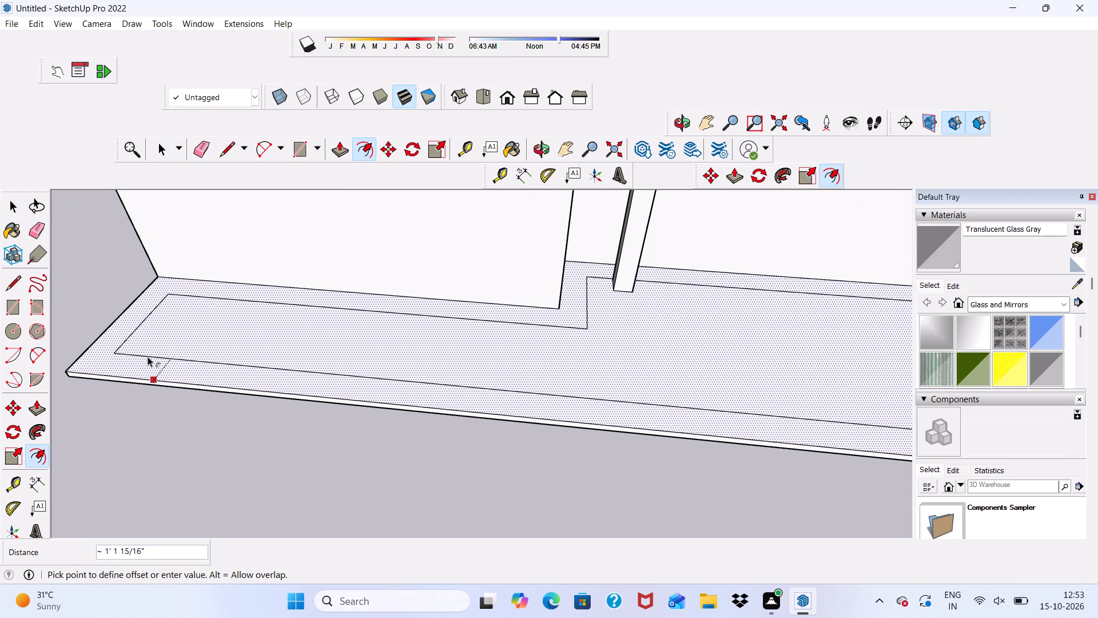
text(9")
key(Return)
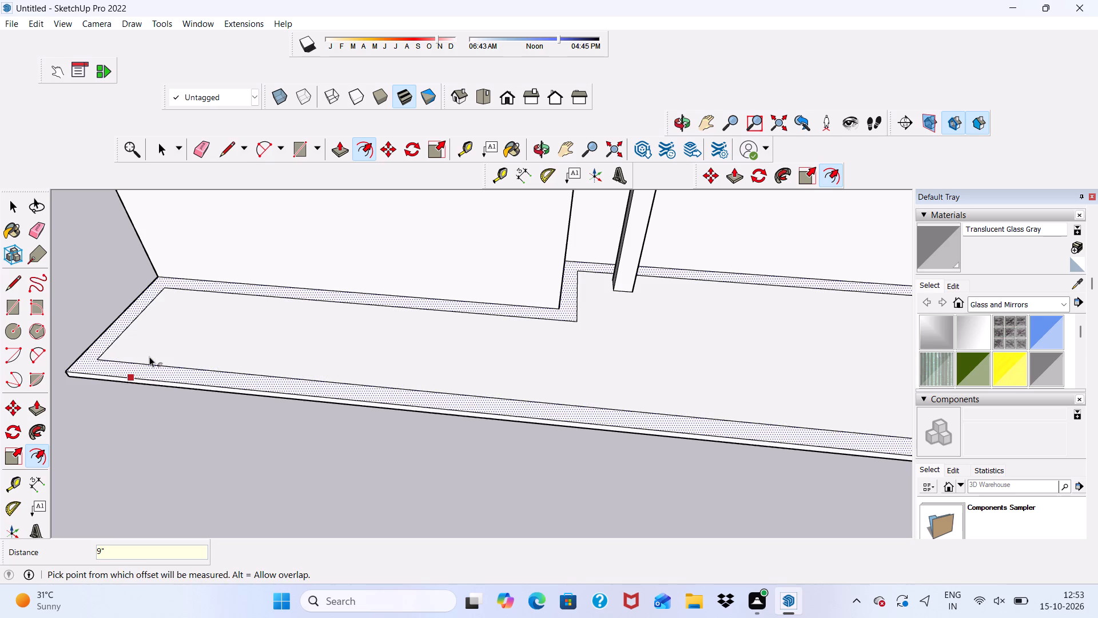
Draw a short line across the border strip from its inner corner to the house wall, at the solid-wall end of the yard.
scroll(149, 356, up, 2)
click(229, 141)
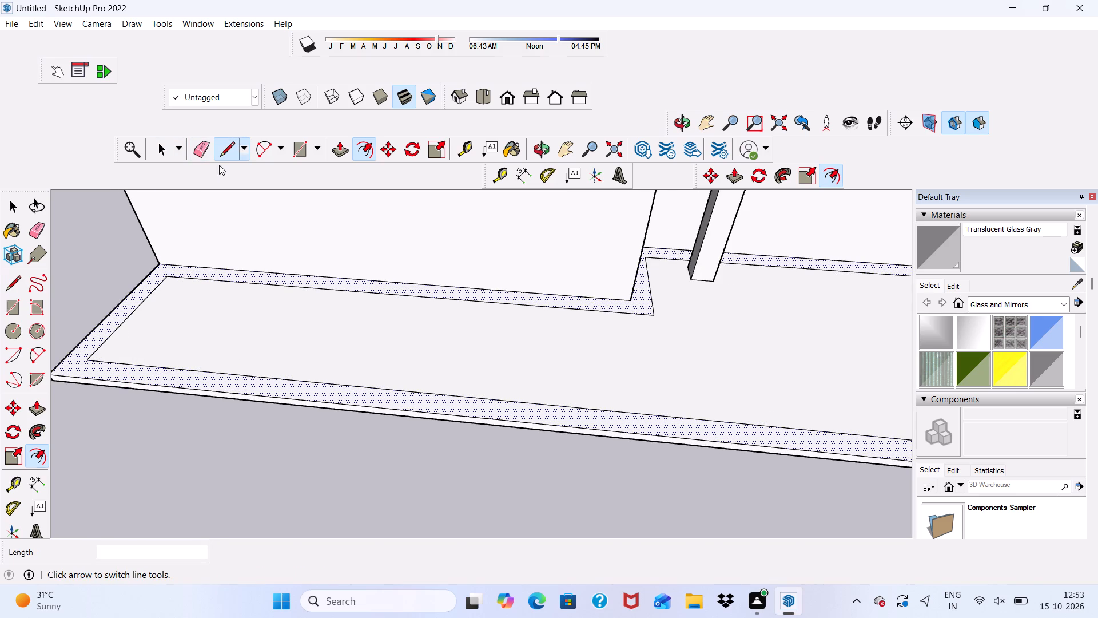
scroll(214, 172, down, 1)
scroll(133, 279, up, 5)
scroll(185, 272, up, 4)
click(180, 272)
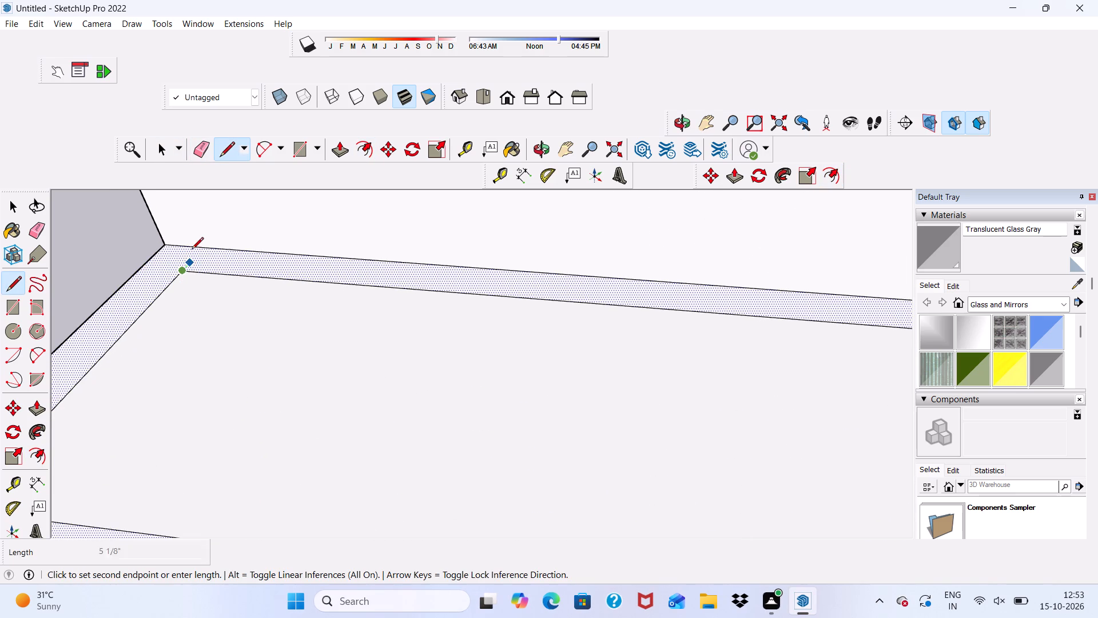
click(197, 244)
Draw a 9" line across the border strip from its inner corner to the house wall, at the far end beyond the posts.
scroll(106, 304, down, 5)
scroll(285, 328, down, 3)
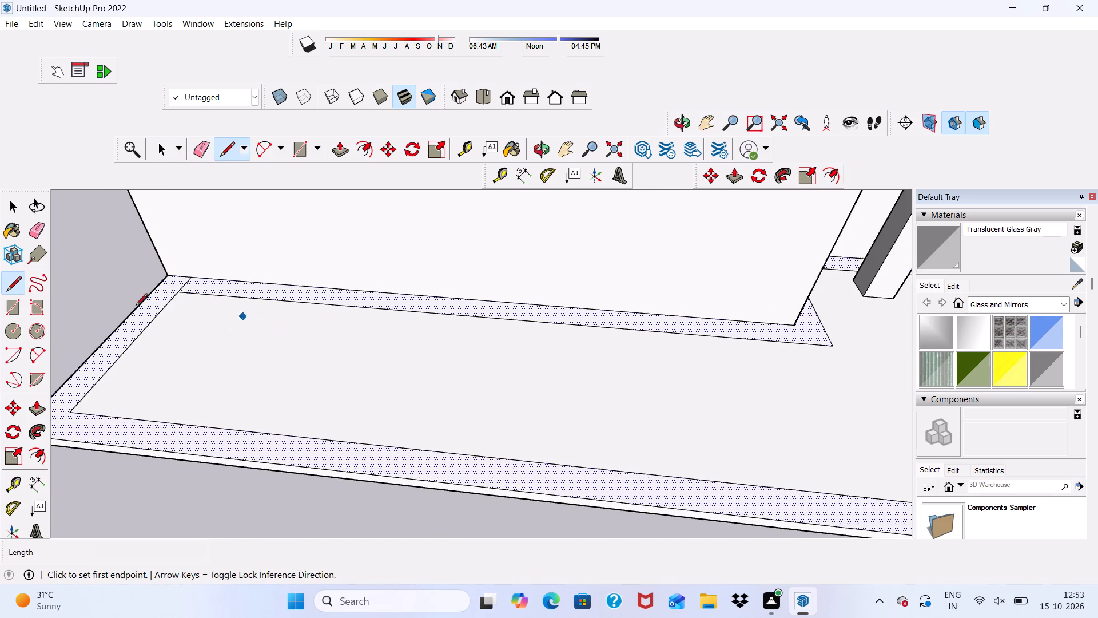
scroll(136, 306, down, 4)
scroll(19, 346, down, 11)
scroll(227, 332, down, 3)
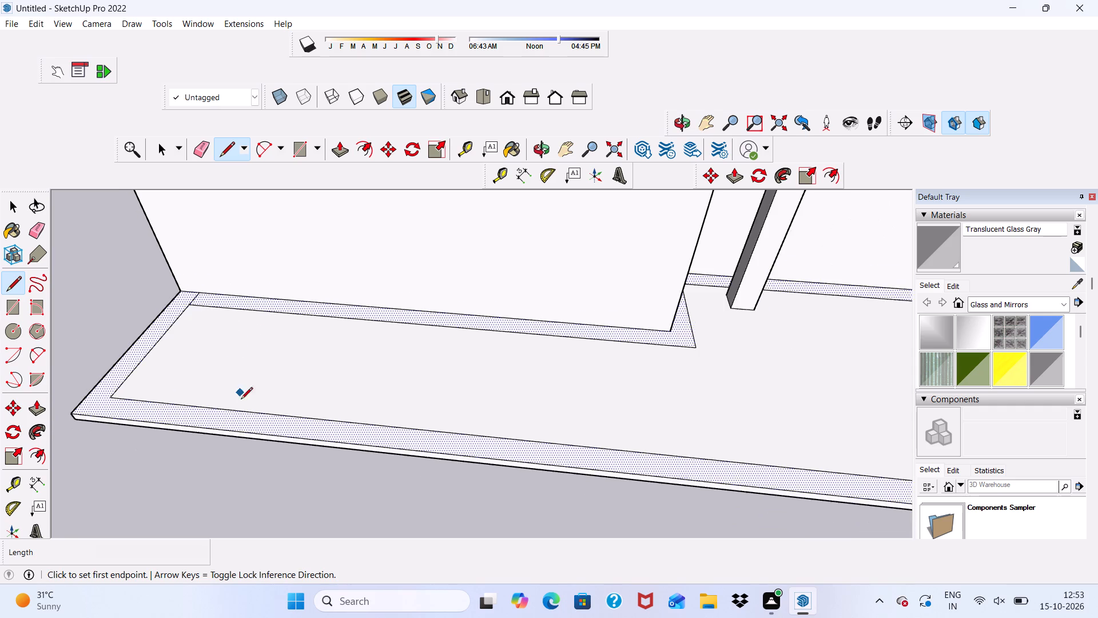
scroll(241, 400, down, 8)
scroll(433, 388, up, 5)
scroll(461, 336, up, 2)
scroll(384, 369, down, 2)
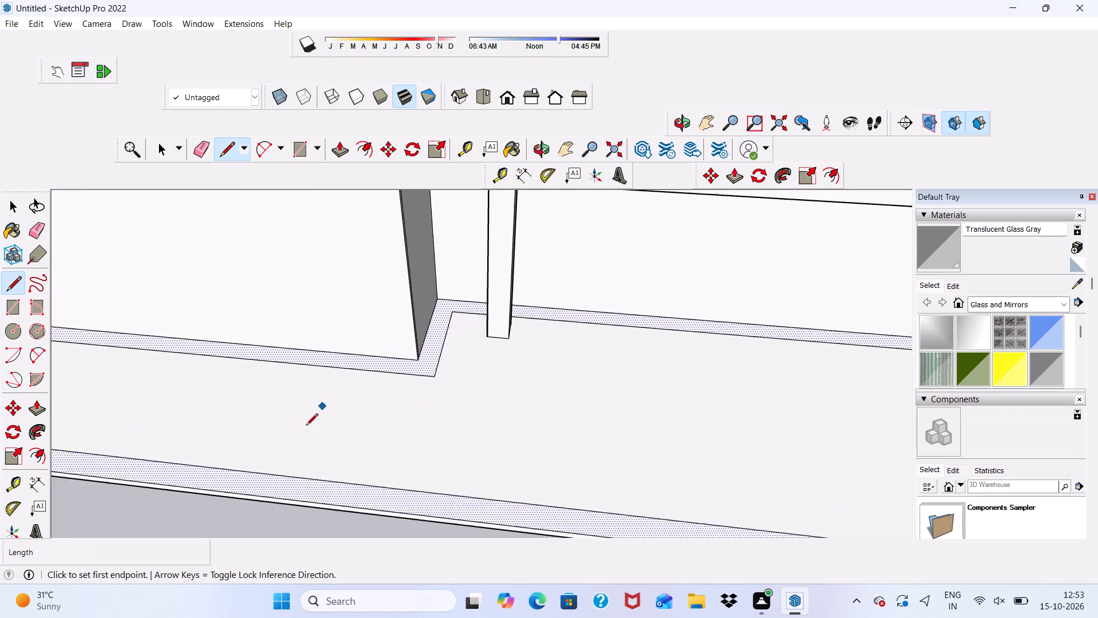
scroll(306, 426, down, 9)
scroll(631, 421, up, 6)
scroll(619, 369, up, 4)
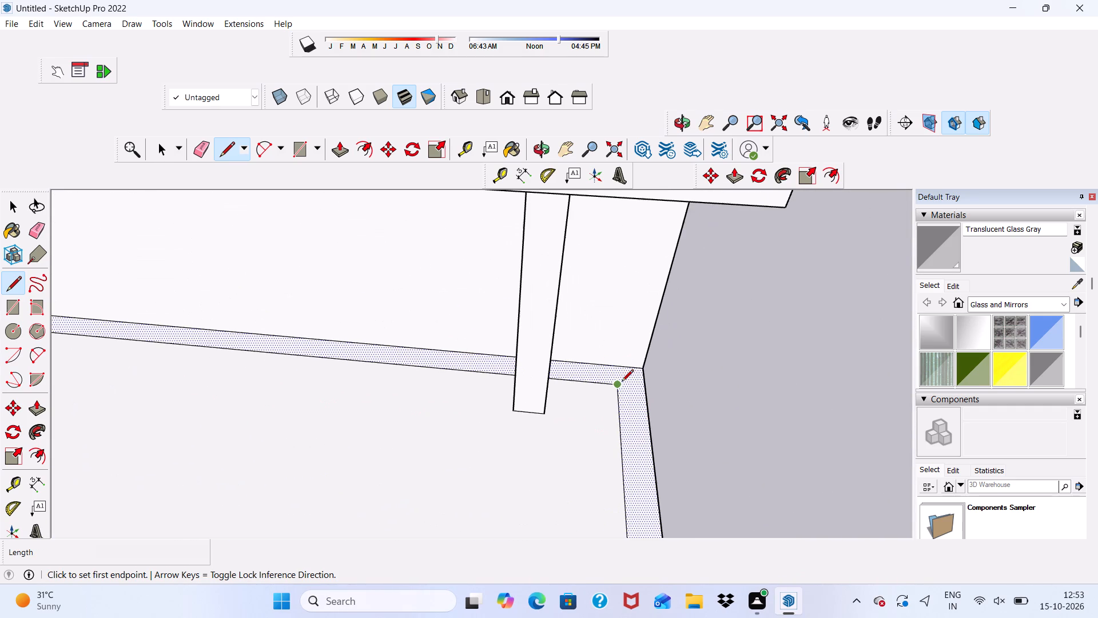
click(618, 385)
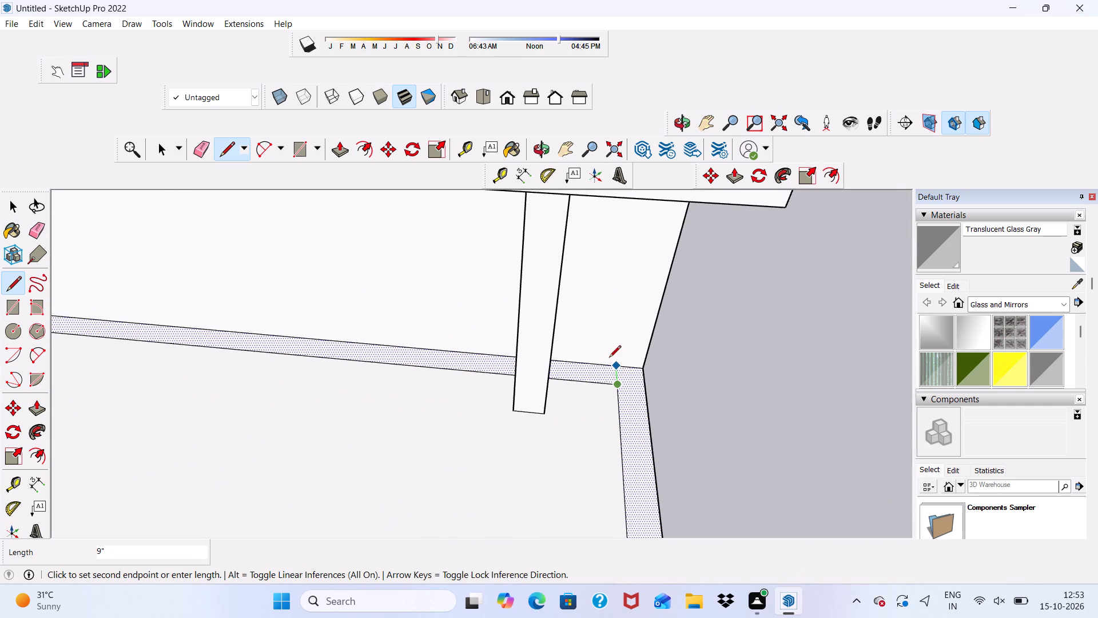
click(610, 364)
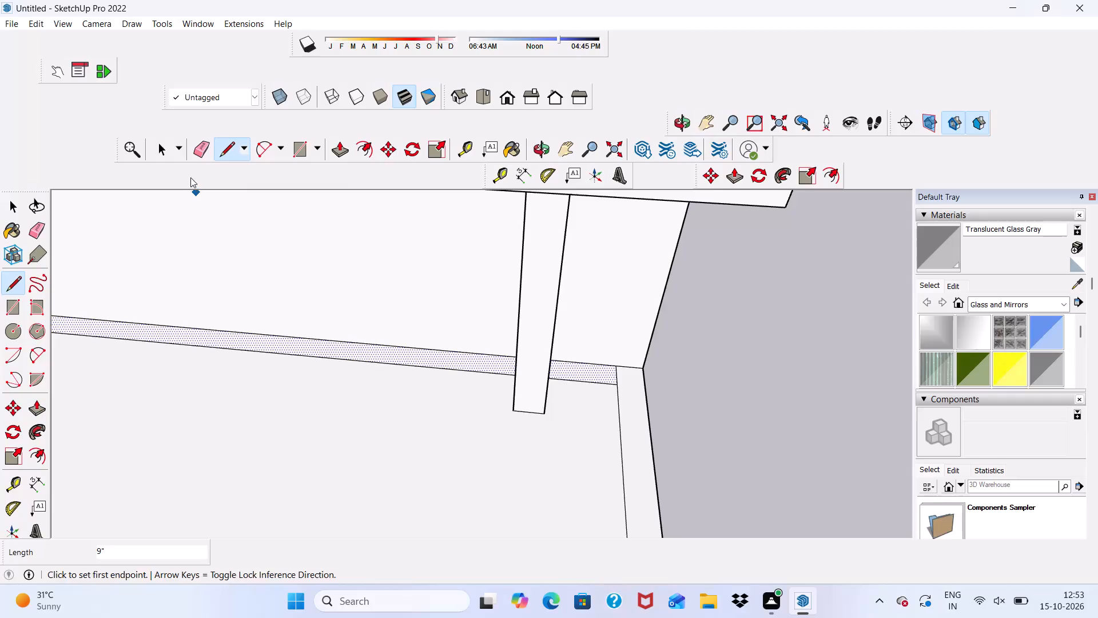
Erase the border strip's inner edges running along the house wall and around its stepped corner.
click(205, 146)
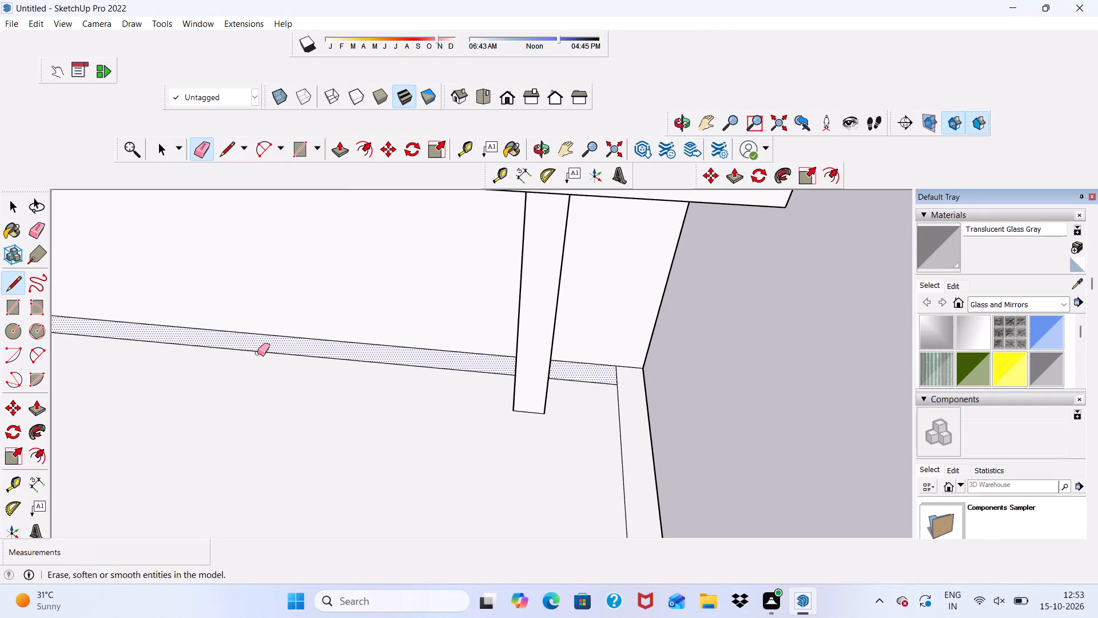
click(260, 352)
scroll(260, 352, down, 12)
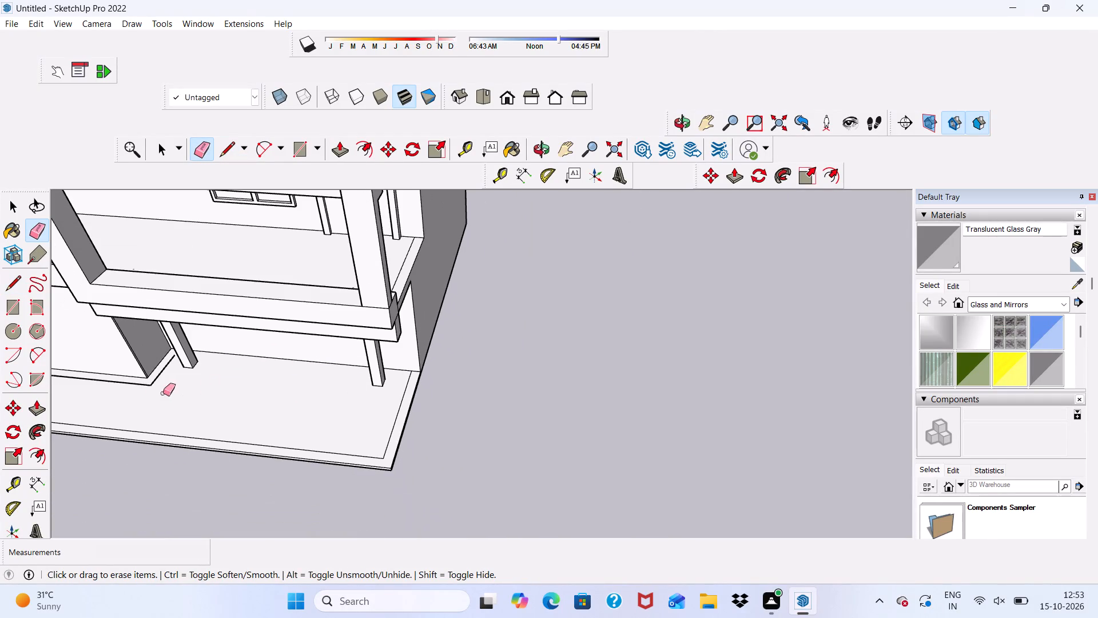
scroll(100, 377, up, 7)
scroll(115, 386, down, 1)
scroll(158, 398, up, 3)
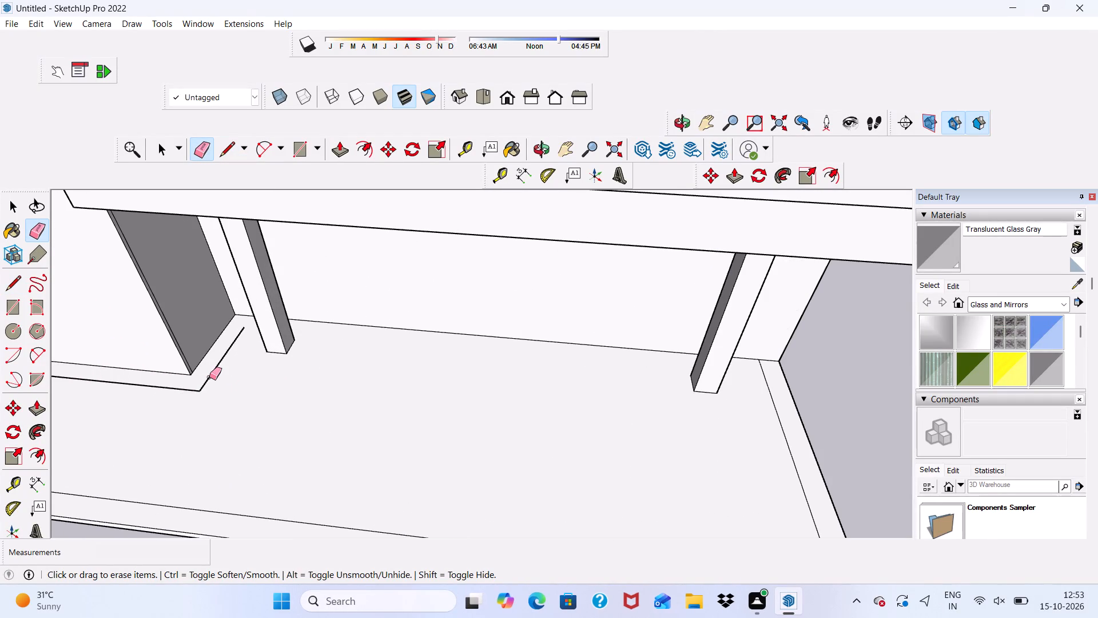
click(209, 377)
click(189, 390)
click(222, 355)
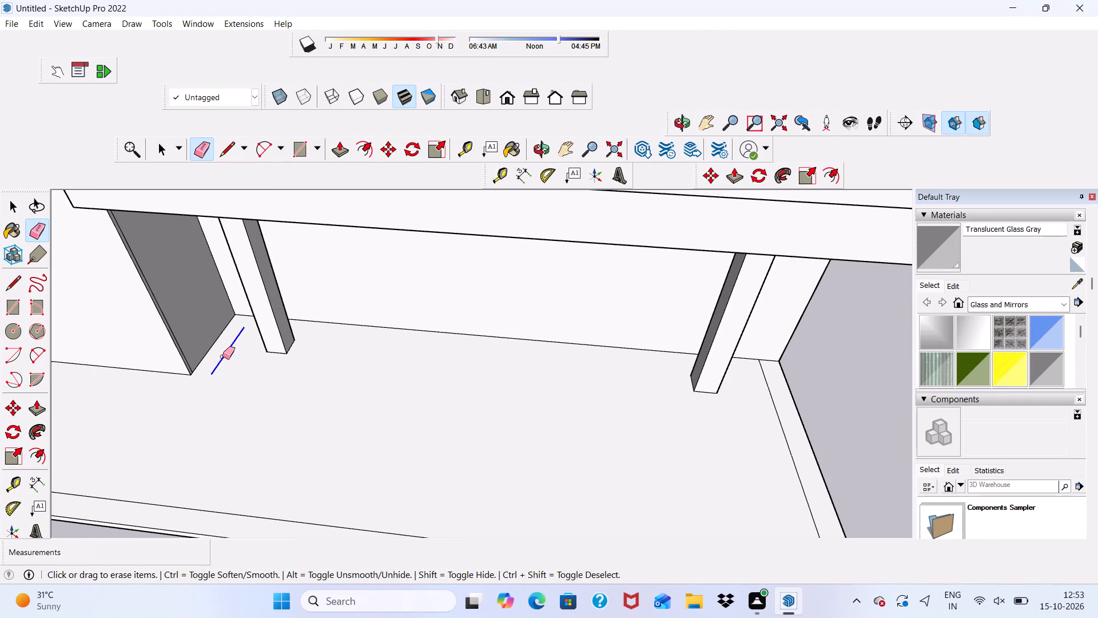
Push/Pull the border strip up 5' to form the boundary wall around the yard.
scroll(222, 367, down, 16)
scroll(180, 362, up, 6)
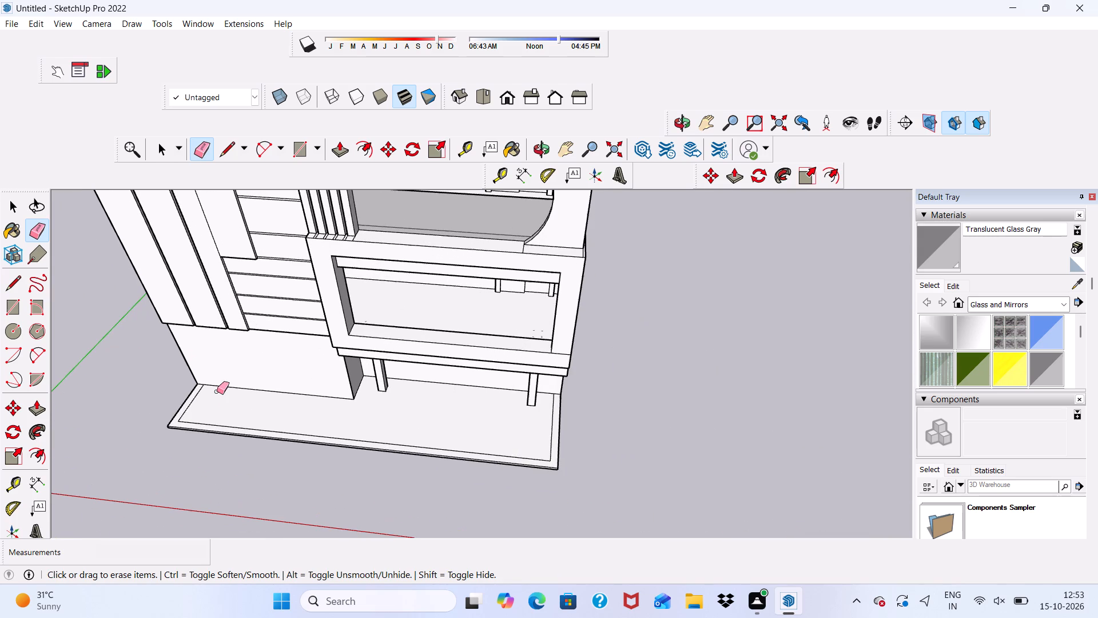
key(space)
scroll(217, 395, up, 2)
scroll(218, 443, up, 5)
scroll(215, 436, down, 1)
scroll(215, 436, up, 3)
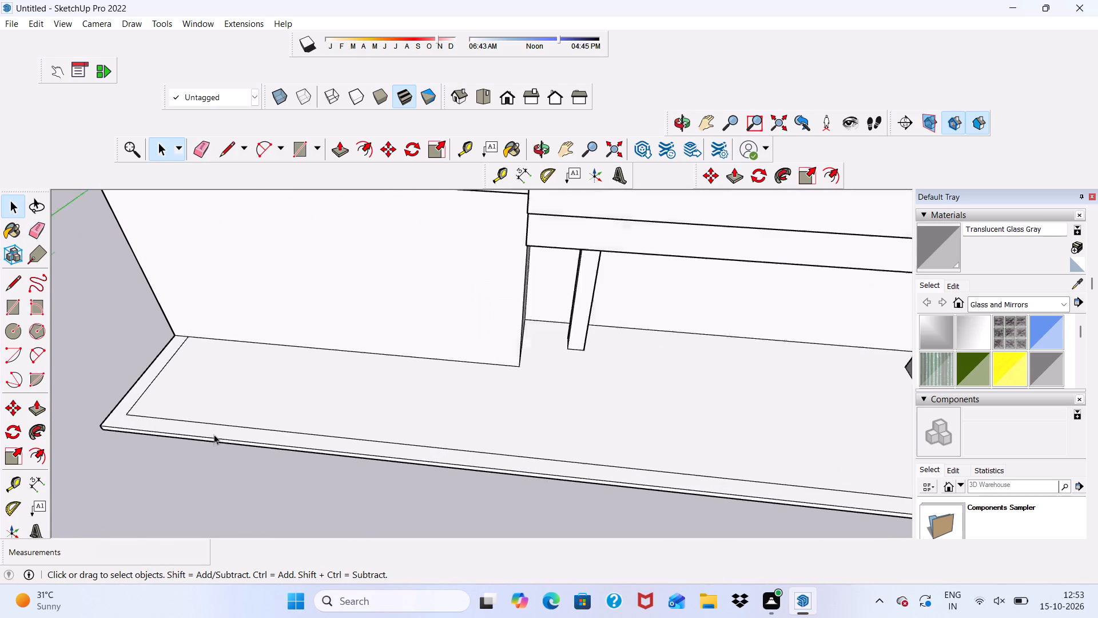
scroll(214, 434, up, 2)
click(214, 434)
click(340, 151)
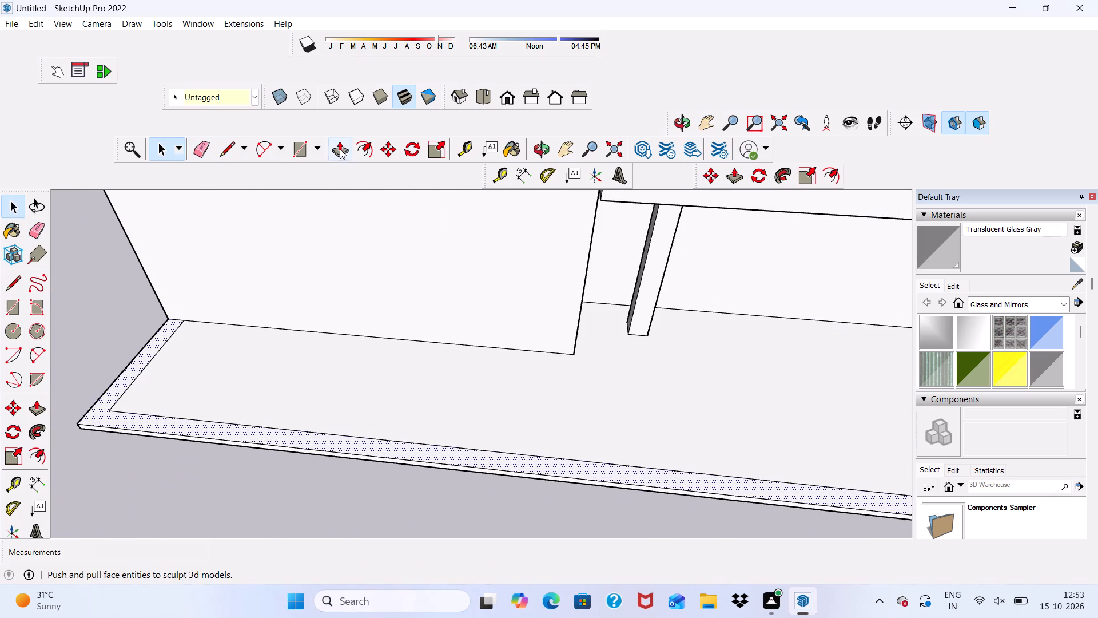
scroll(234, 377, up, 3)
click(188, 443)
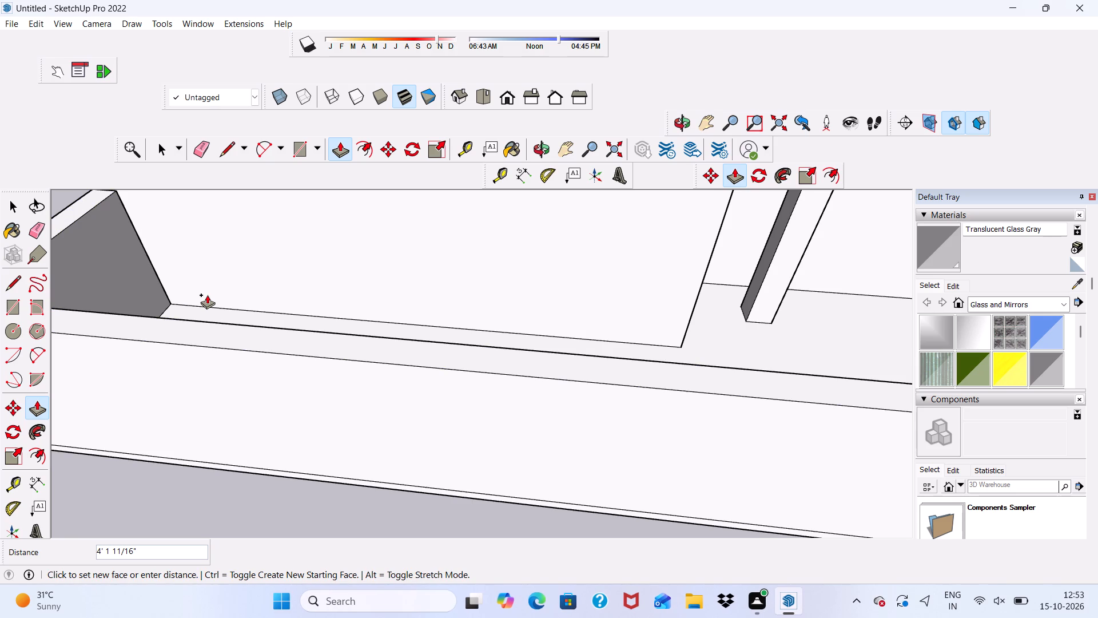
text(5')
key(Return)
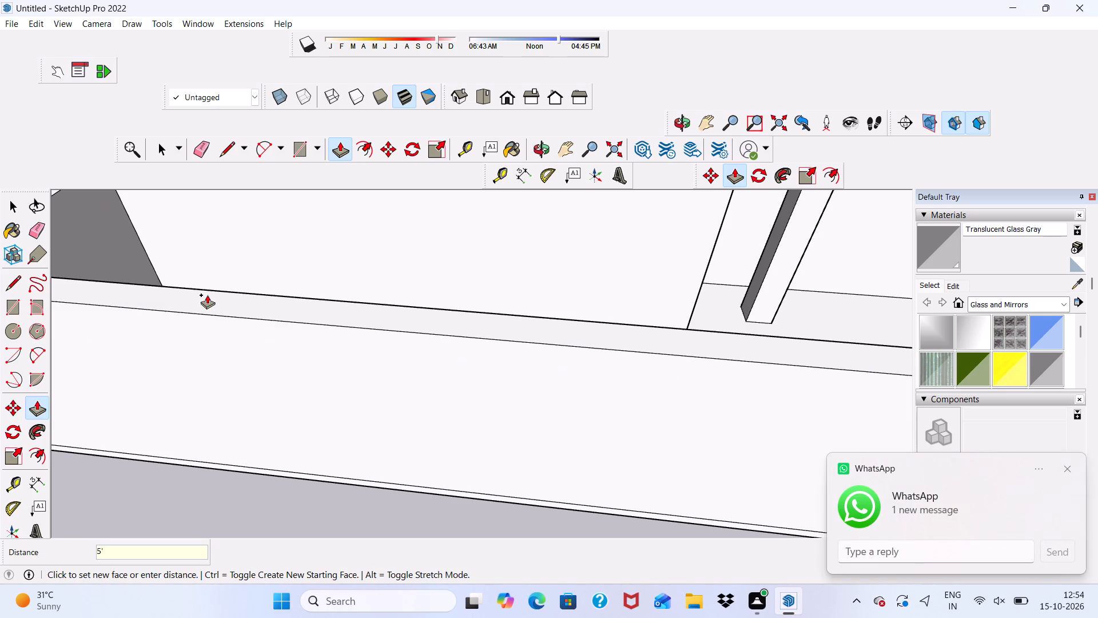
Erase the slab seam line along the base of the boundary wall's long front face.
scroll(209, 316, down, 9)
middle_drag(326, 384, 325, 347)
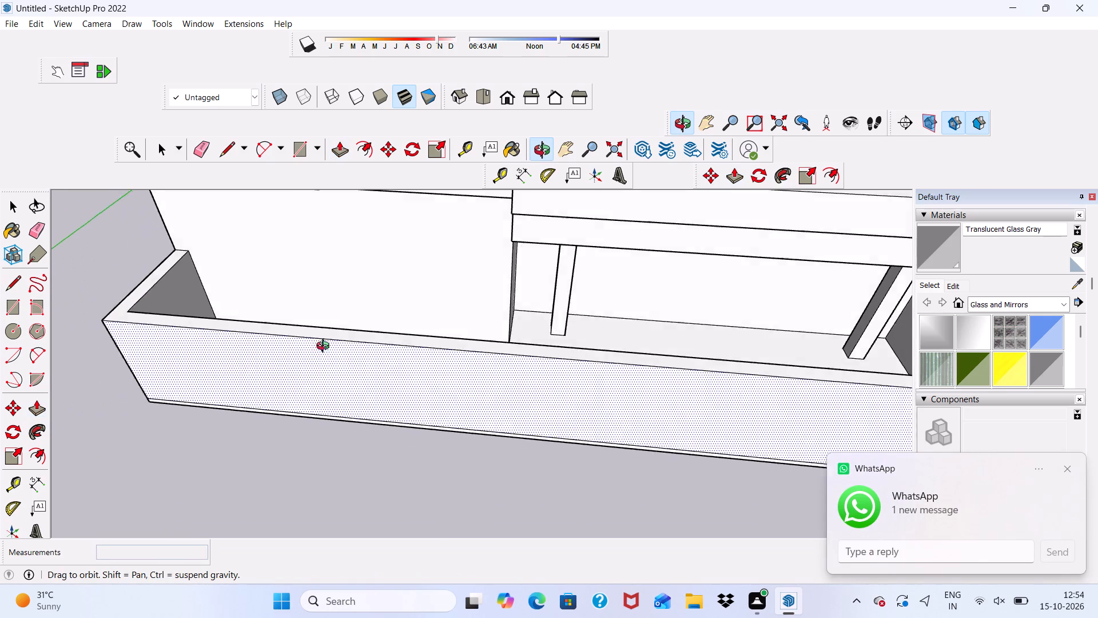
middle_drag(325, 347, 316, 231)
scroll(323, 264, up, 2)
scroll(236, 318, down, 5)
scroll(132, 221, up, 1)
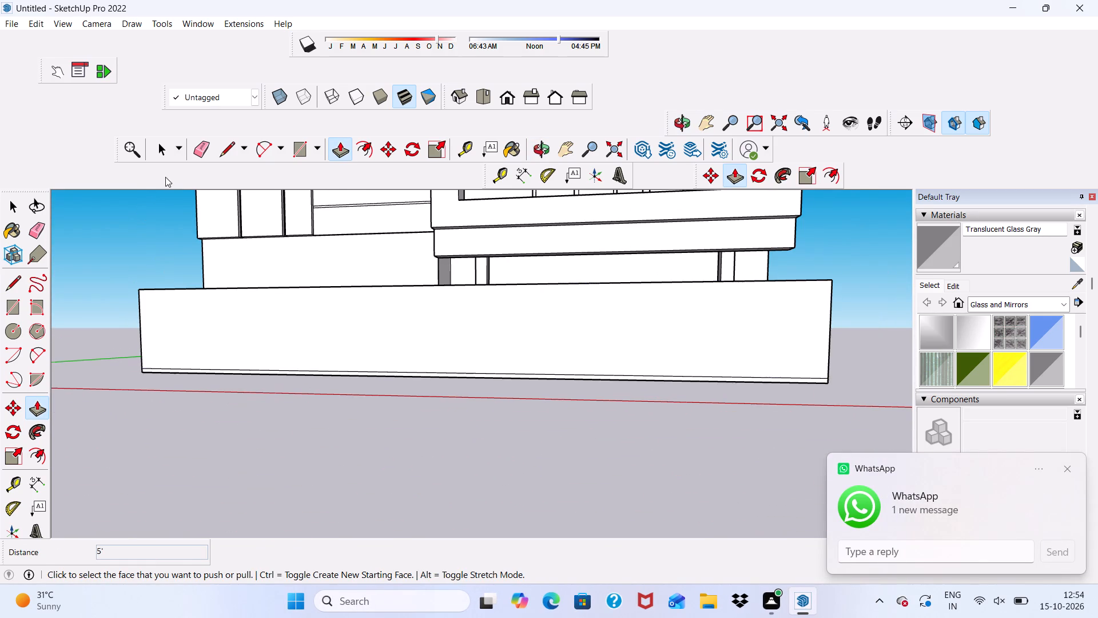
click(199, 145)
scroll(272, 396, up, 8)
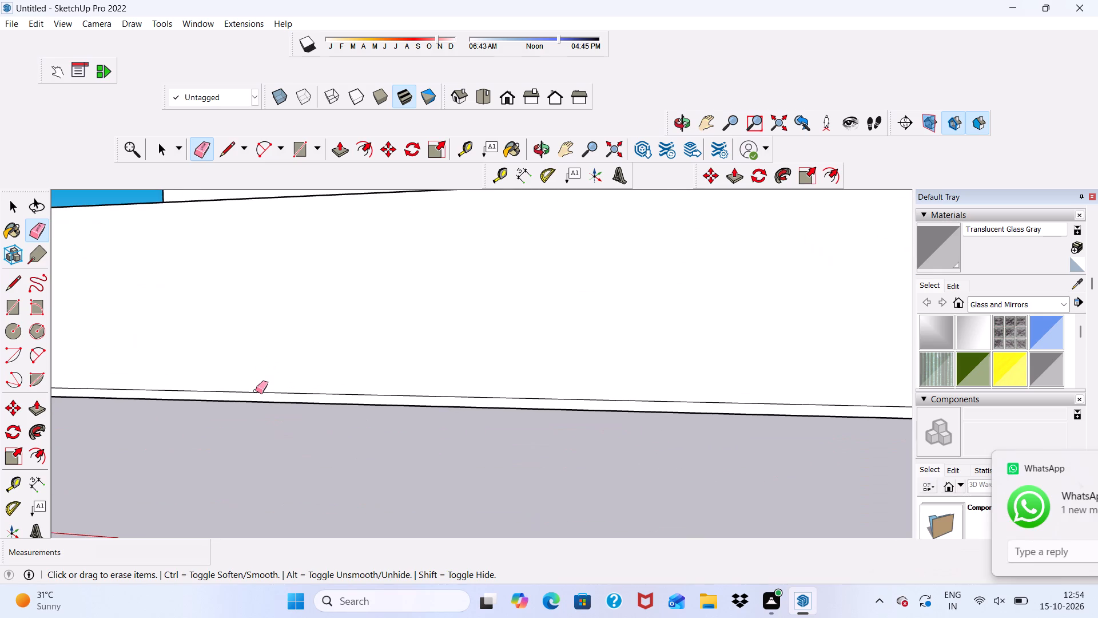
click(256, 391)
click(246, 392)
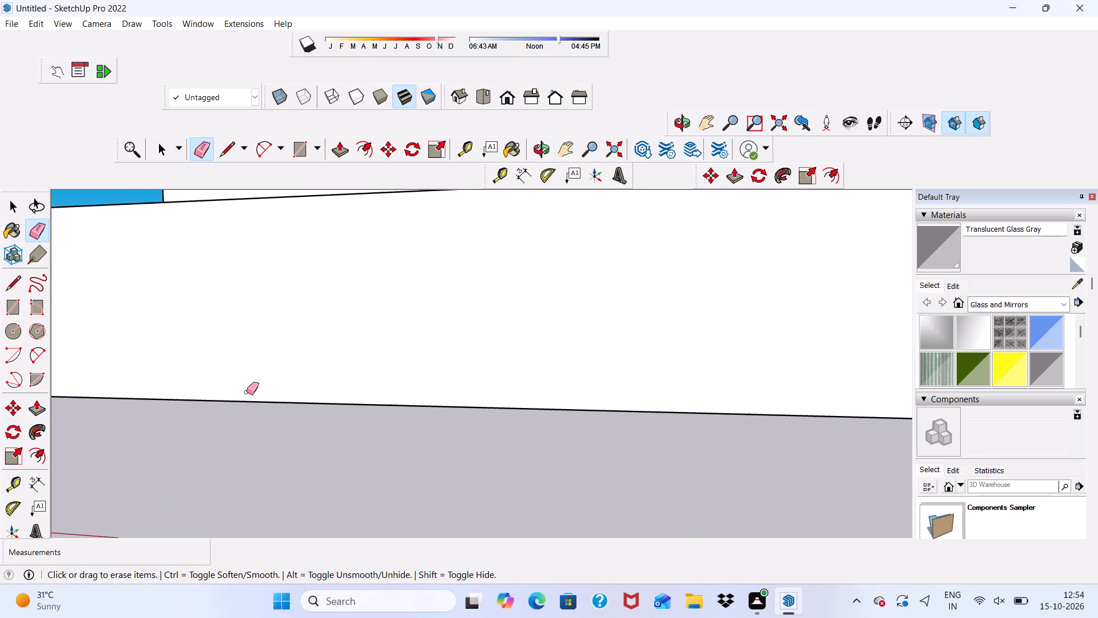
Erase the slab seam line at the base of the boundary wall's short outer side beyond the posts.
scroll(137, 386, down, 13)
middle_drag(483, 363, 204, 399)
scroll(415, 441, up, 2)
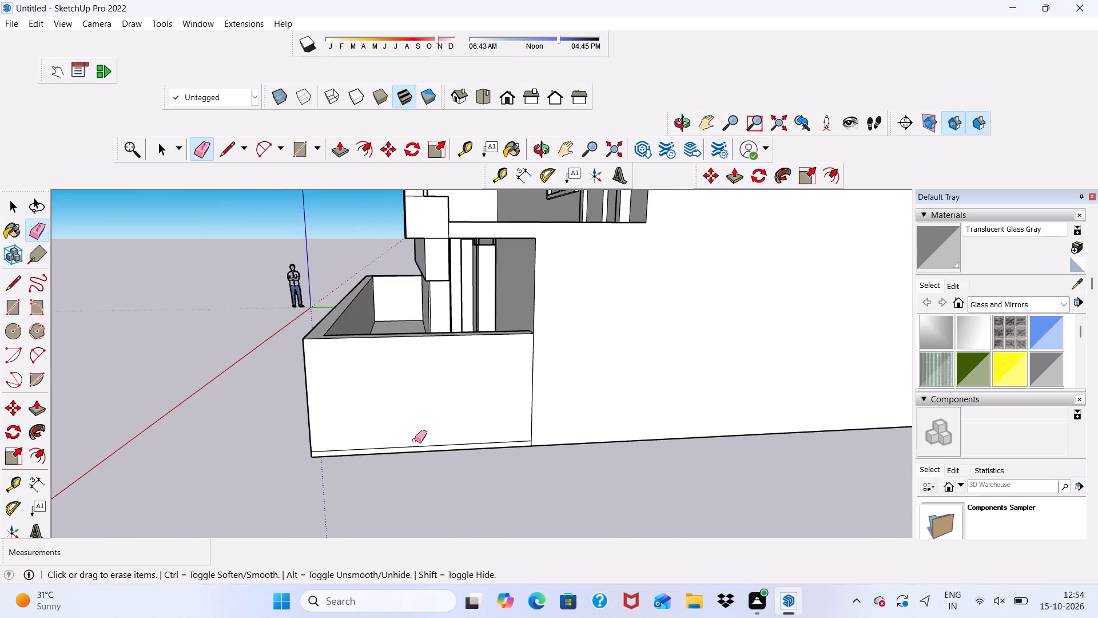
scroll(415, 440, up, 8)
click(420, 451)
scroll(345, 435, down, 6)
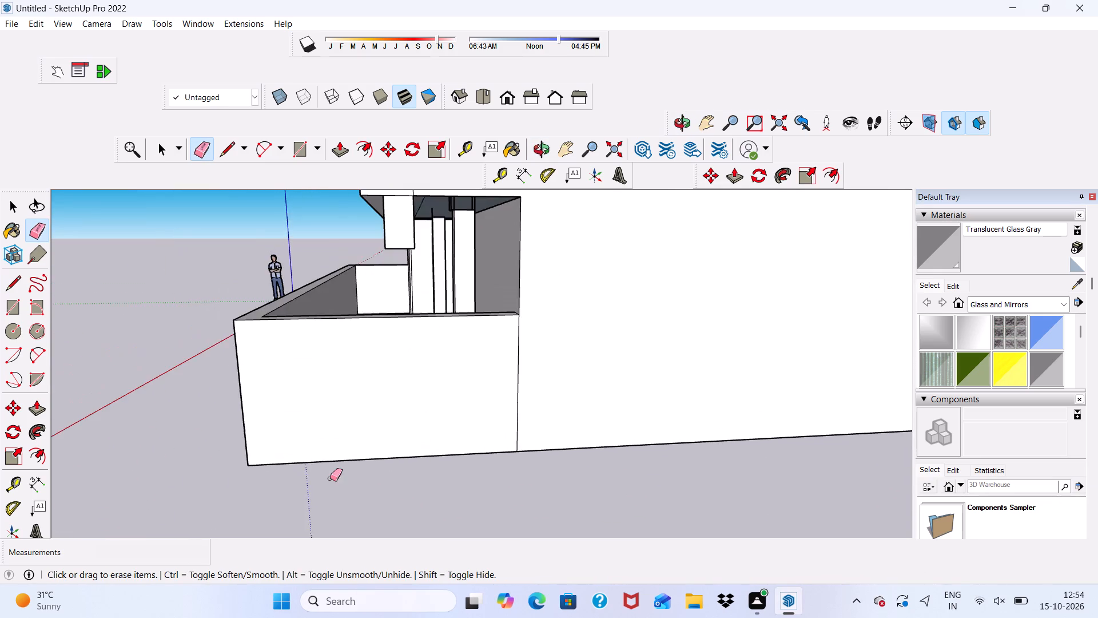
Erase the slab seam line at the base of the boundary wall's short outer side at the solid-wall end.
middle_drag(322, 480, 777, 420)
scroll(761, 404, up, 1)
scroll(578, 369, down, 11)
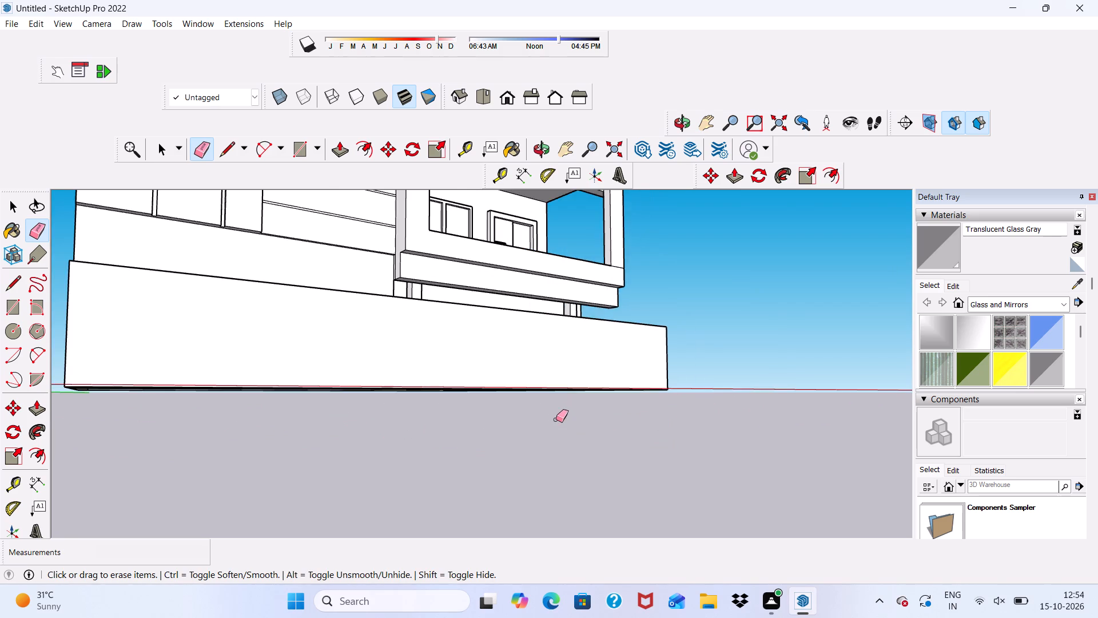
scroll(556, 419, down, 3)
middle_drag(544, 414, 690, 475)
scroll(462, 531, up, 11)
scroll(397, 415, down, 5)
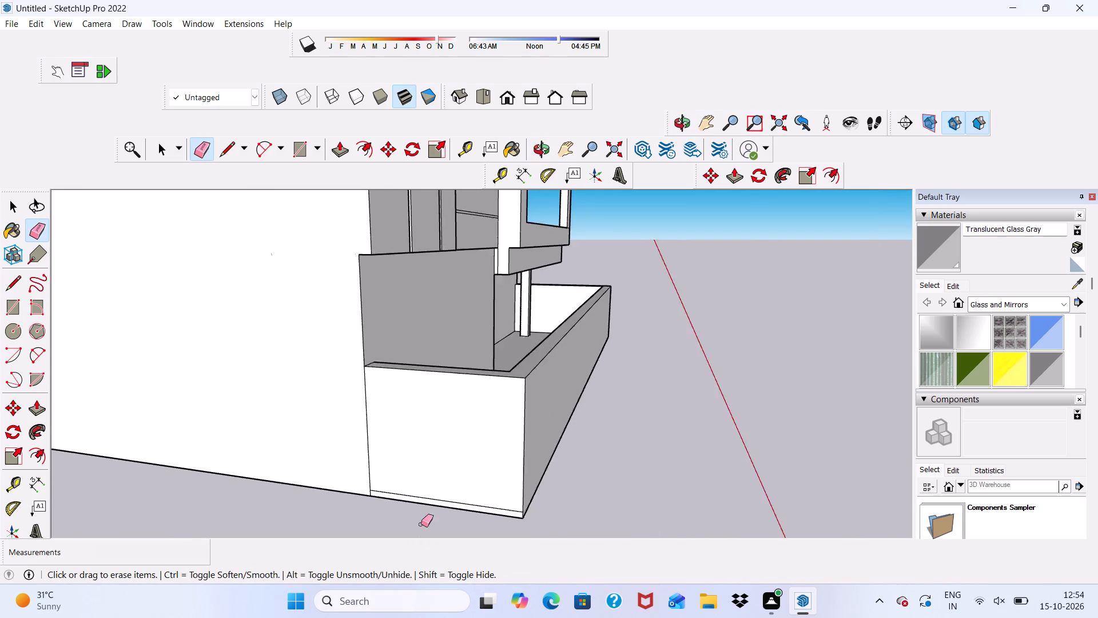
scroll(423, 537, up, 5)
click(420, 483)
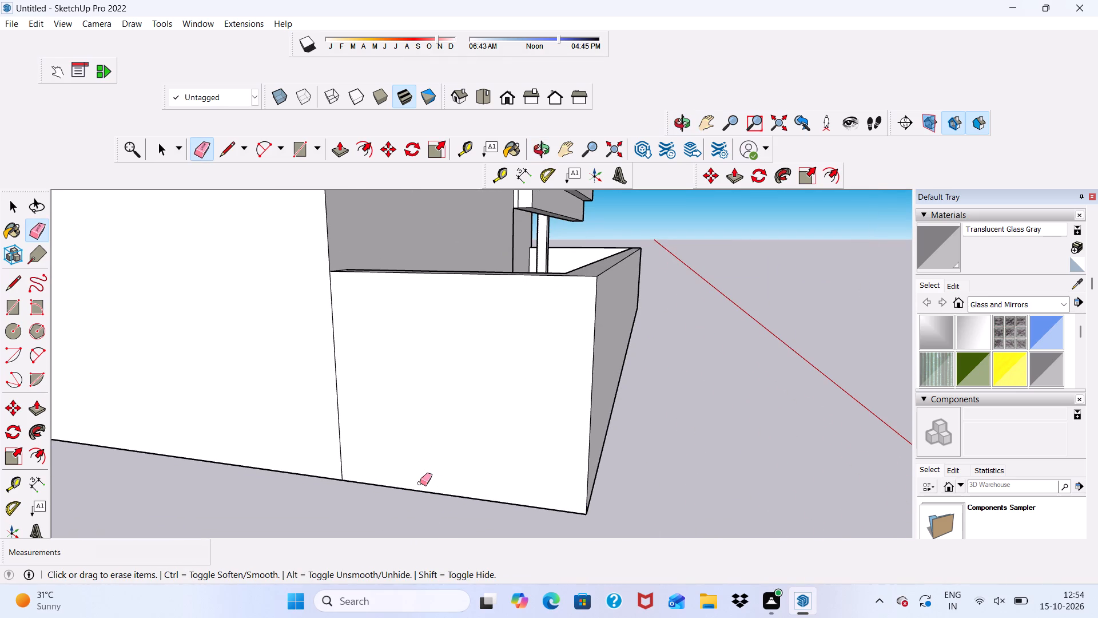
Erase the vertical seam between the boundary wall and the house side wall at the solid-wall end, including its short bottom stub.
drag(332, 411, 344, 409)
scroll(313, 426, down, 5)
scroll(328, 485, up, 4)
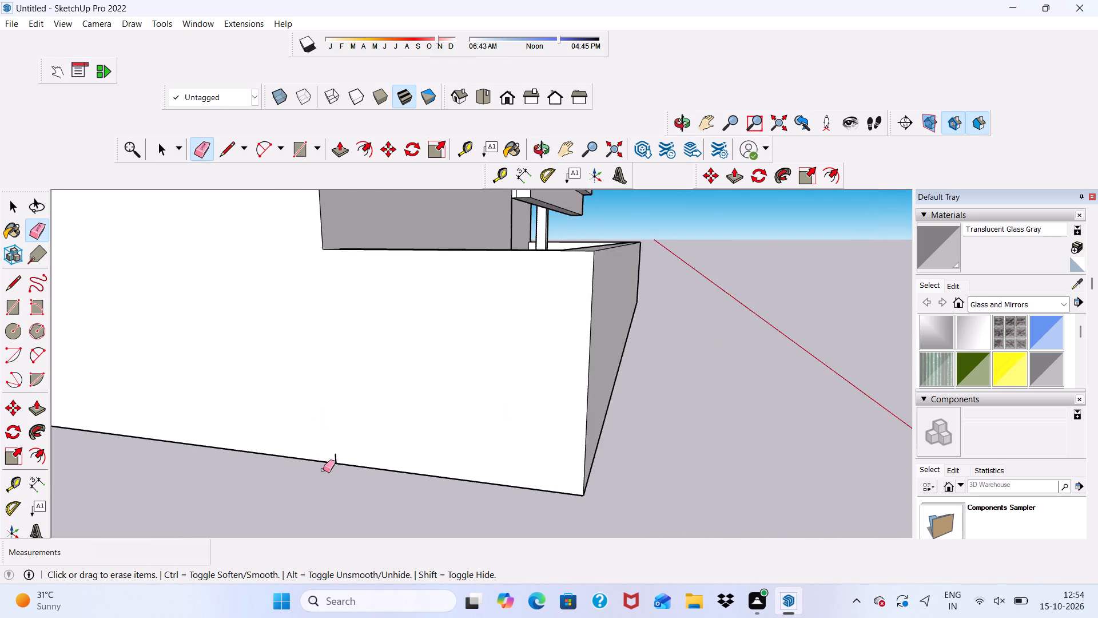
scroll(323, 470, up, 6)
click(333, 455)
scroll(262, 458, down, 5)
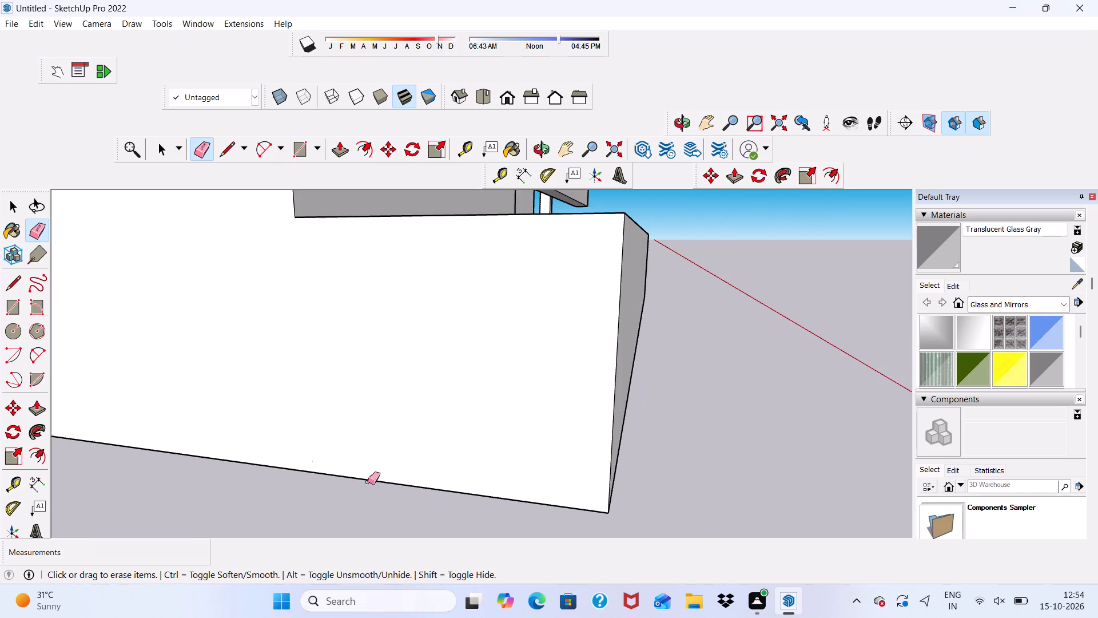
Examine the new boundary wall and the front elevation from several angles.
middle_drag(393, 458, 2, 542)
scroll(491, 408, up, 5)
scroll(538, 379, down, 6)
scroll(335, 403, down, 5)
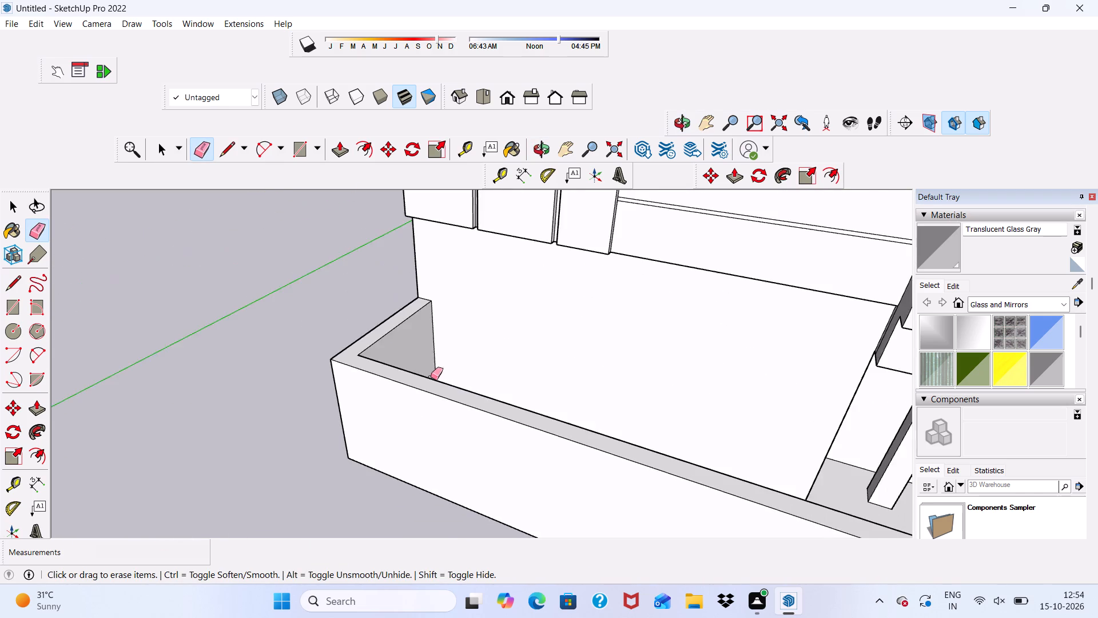
scroll(431, 377, down, 6)
middle_drag(463, 443, 616, 366)
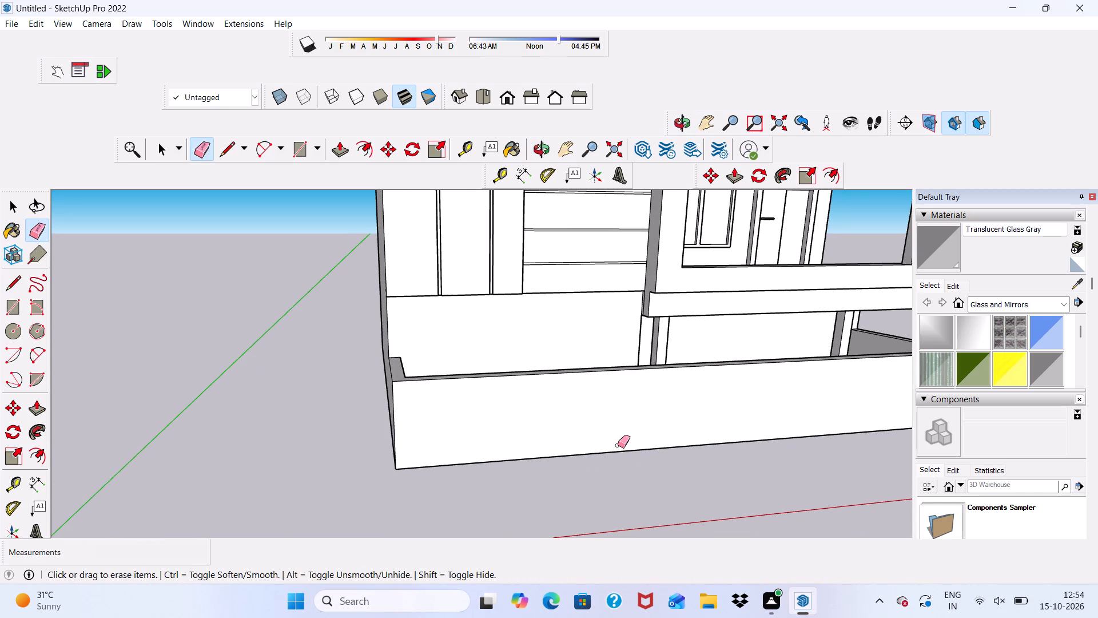
scroll(624, 481, down, 1)
key(space)
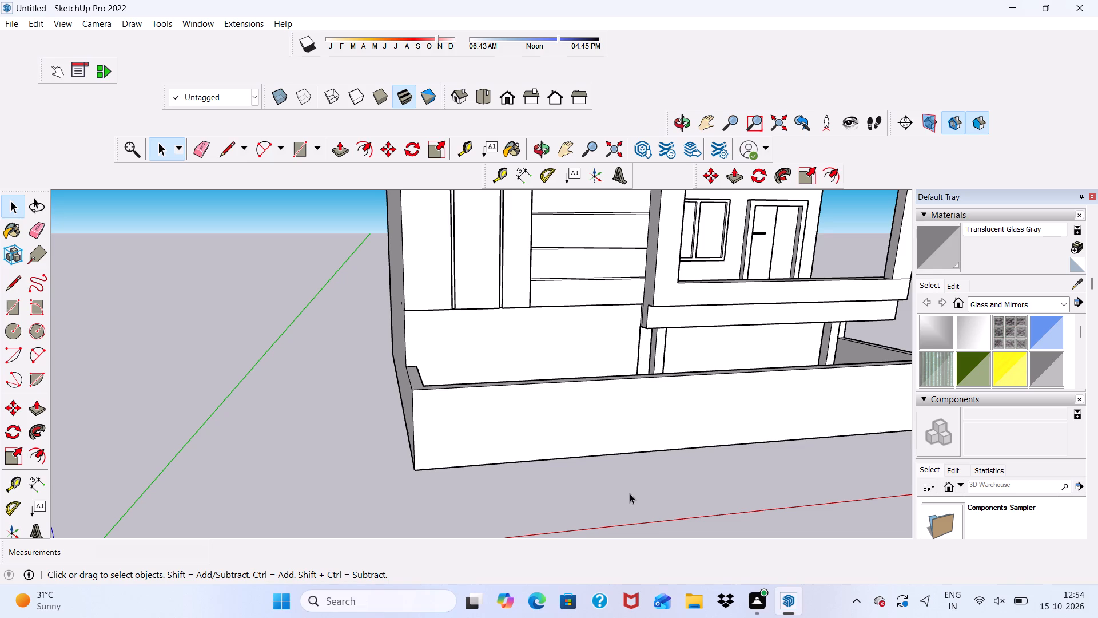
scroll(650, 445, down, 3)
scroll(606, 359, up, 4)
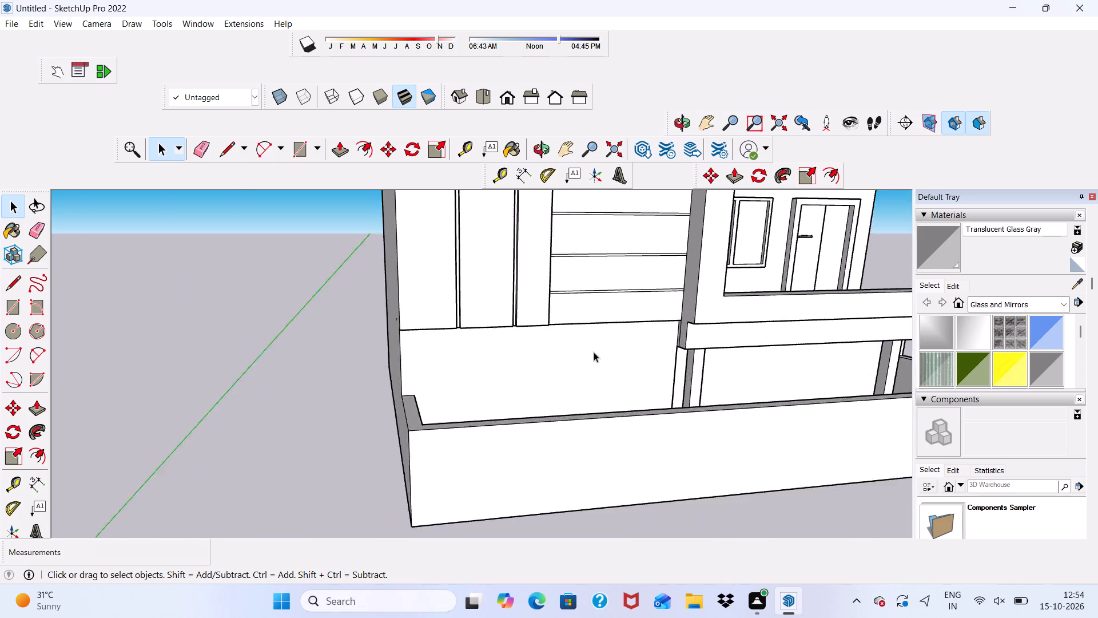
scroll(594, 352, up, 2)
scroll(594, 353, down, 6)
middle_drag(620, 441, 451, 465)
key(c)
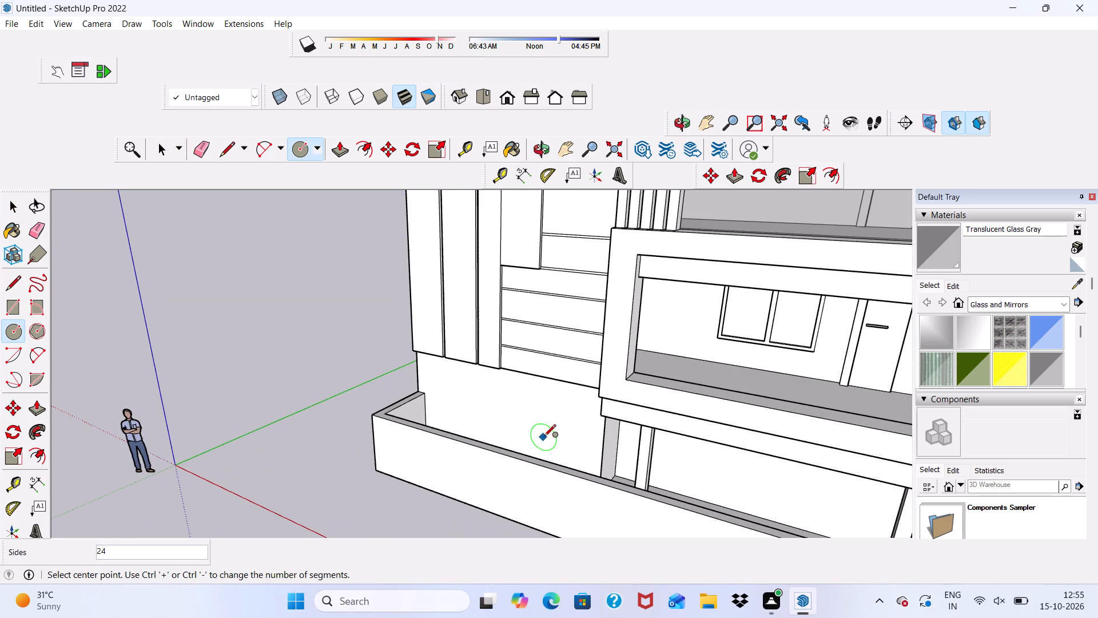
key(space)
scroll(453, 422, down, 5)
scroll(527, 499, up, 6)
scroll(528, 498, down, 2)
middle_drag(503, 482, 504, 482)
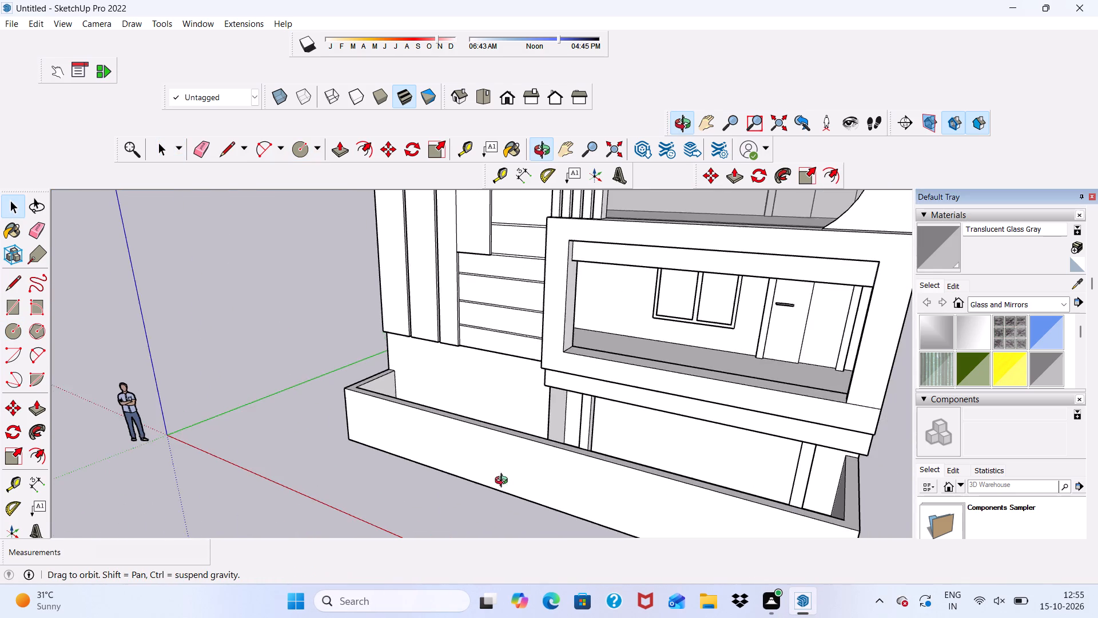
middle_drag(504, 482, 612, 436)
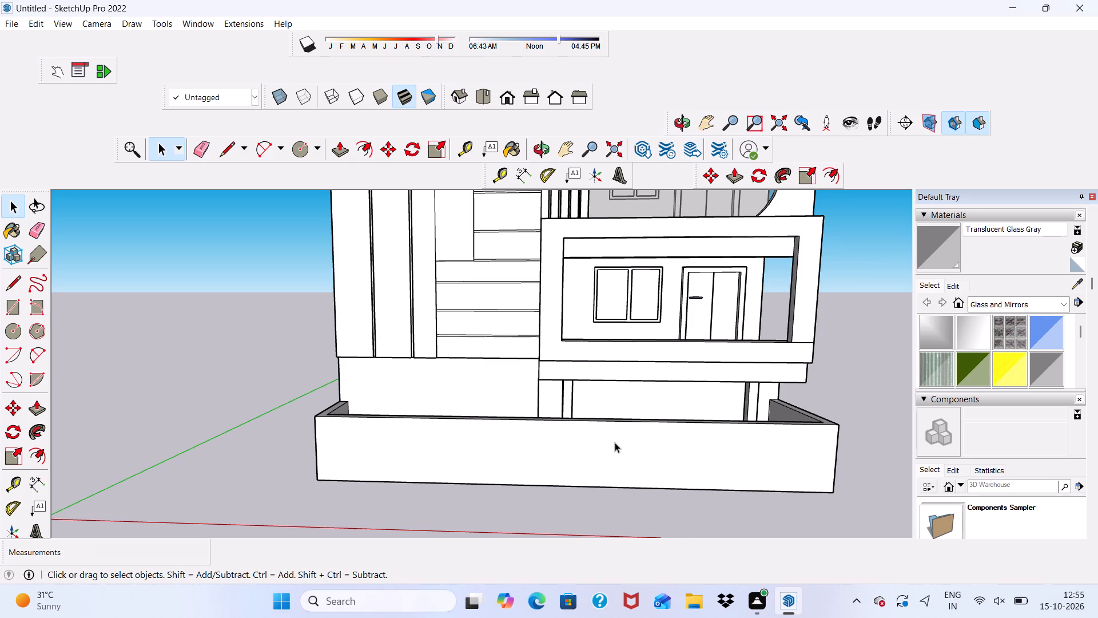
scroll(615, 442, up, 1)
scroll(615, 442, down, 7)
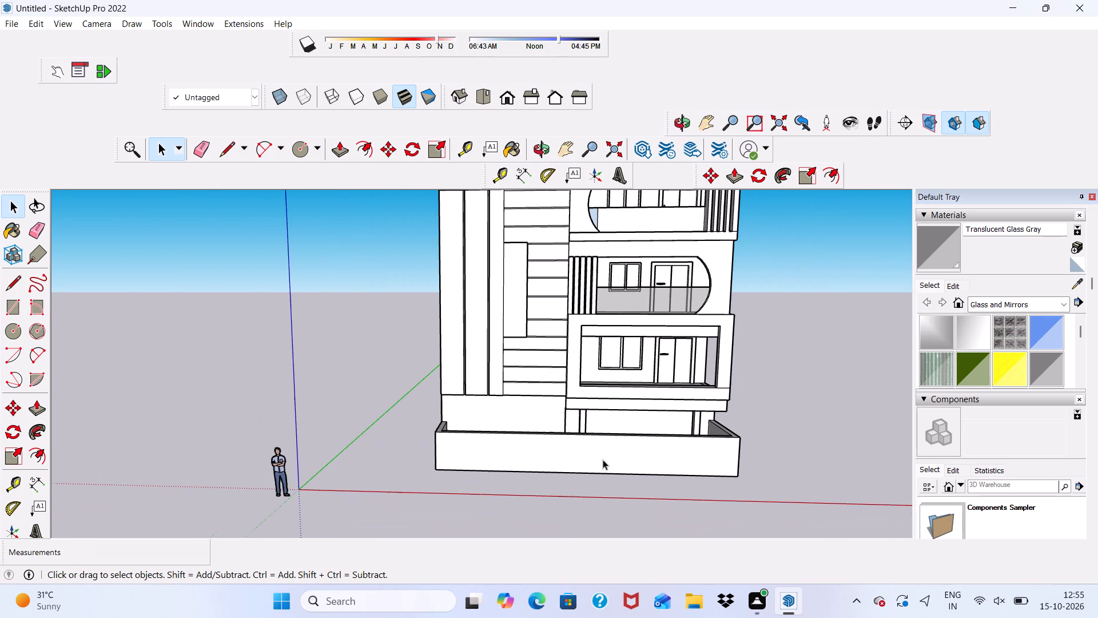
Draw a full-height rectangle about 14' 2" by 5' 3" on the boundary wall's front face, near the solid-wall end.
scroll(484, 437, up, 4)
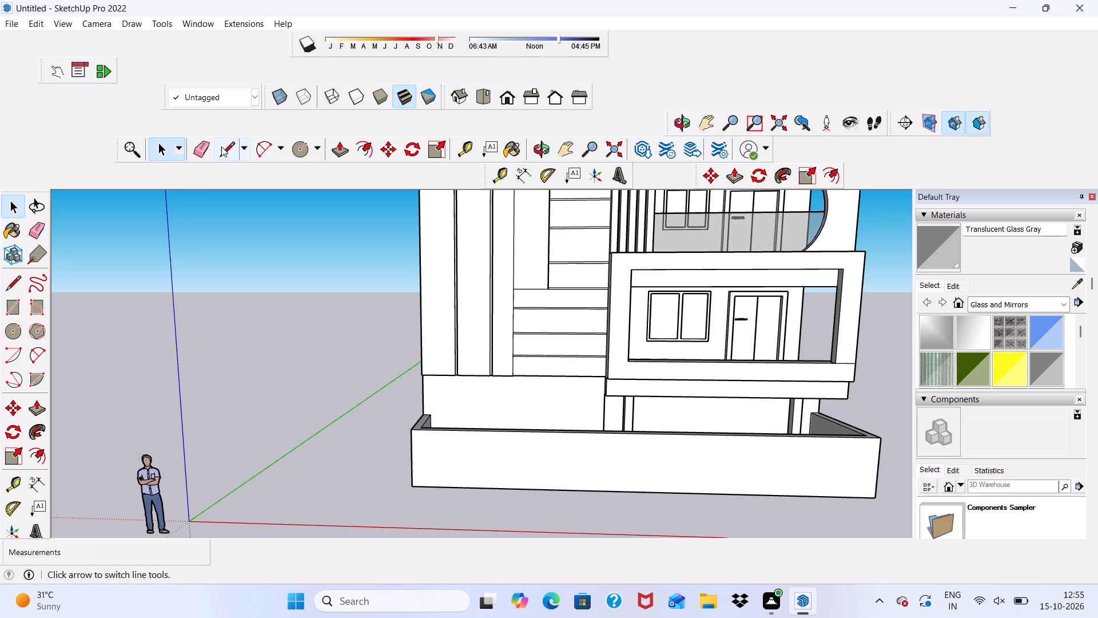
scroll(216, 143, up, 1)
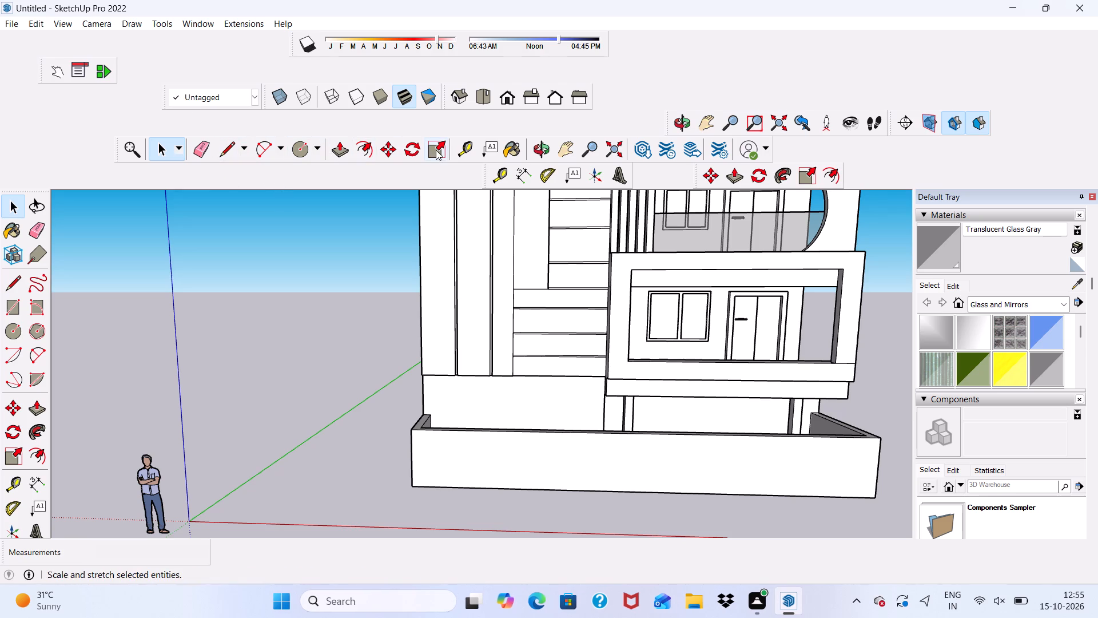
click(9, 309)
scroll(497, 485, up, 2)
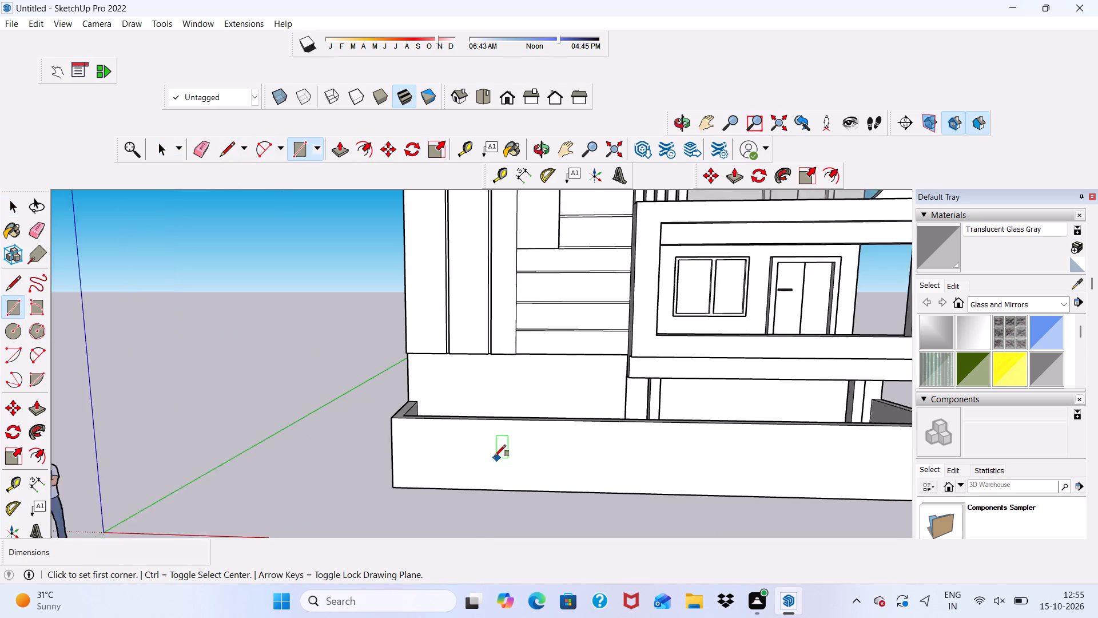
scroll(495, 456, up, 1)
click(432, 417)
scroll(486, 489, down, 4)
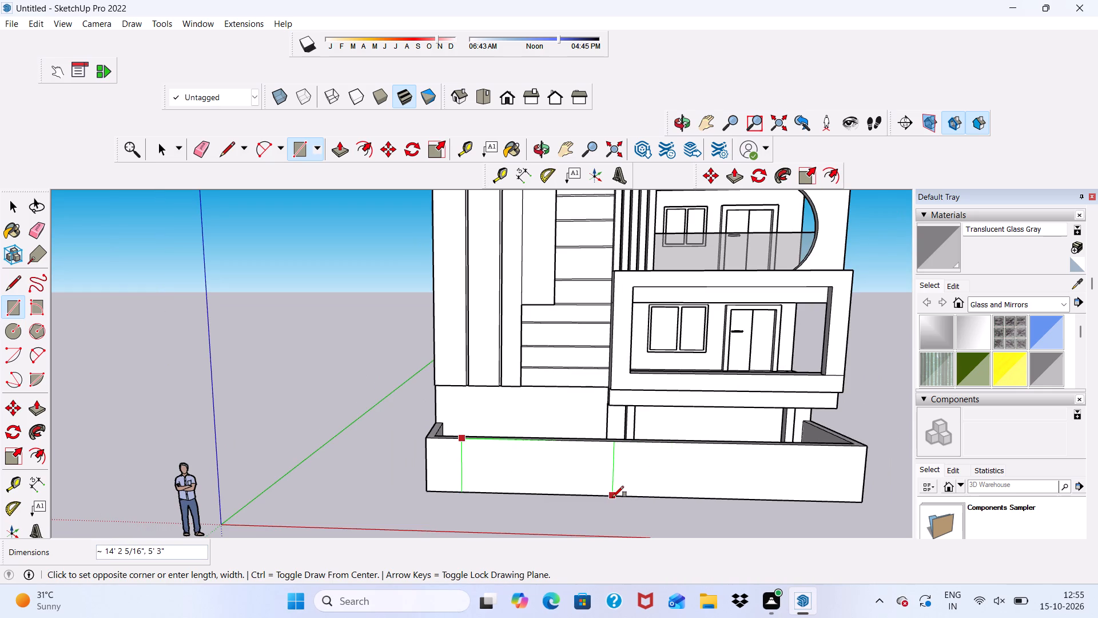
click(612, 497)
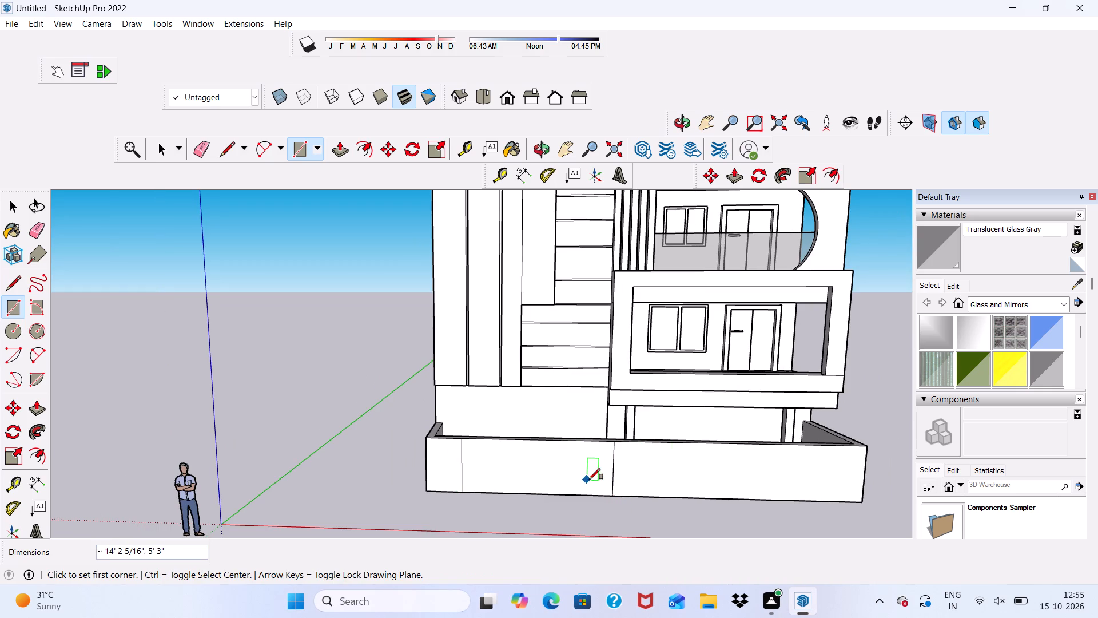
Push/Pull the rectangular panel 3" outward from the boundary wall's front face.
key(space)
scroll(552, 485, up, 3)
click(546, 485)
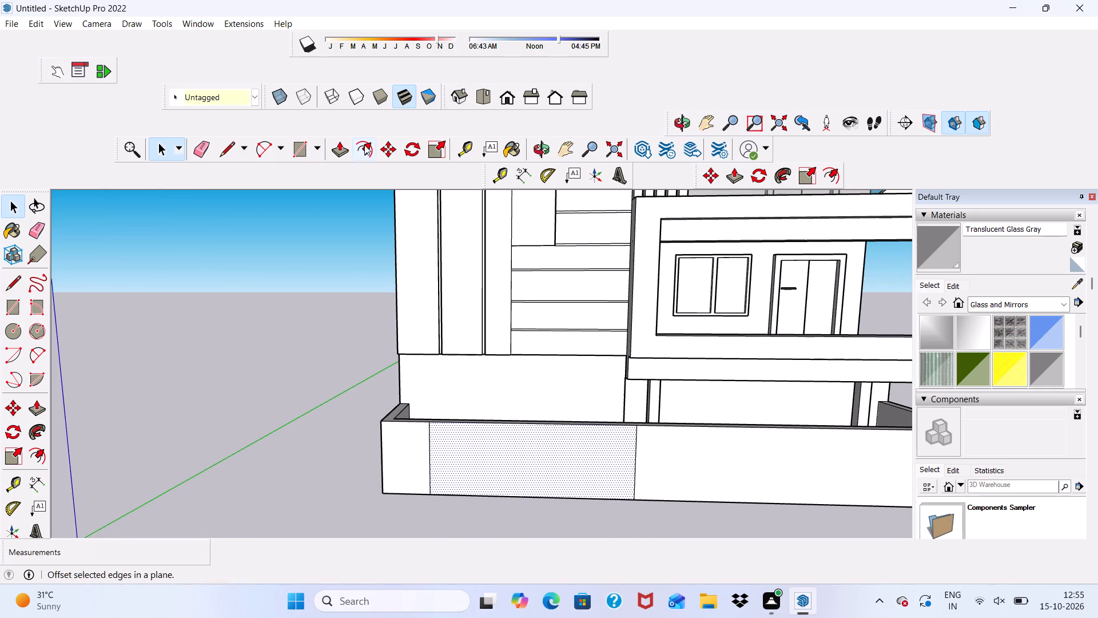
click(338, 151)
click(476, 459)
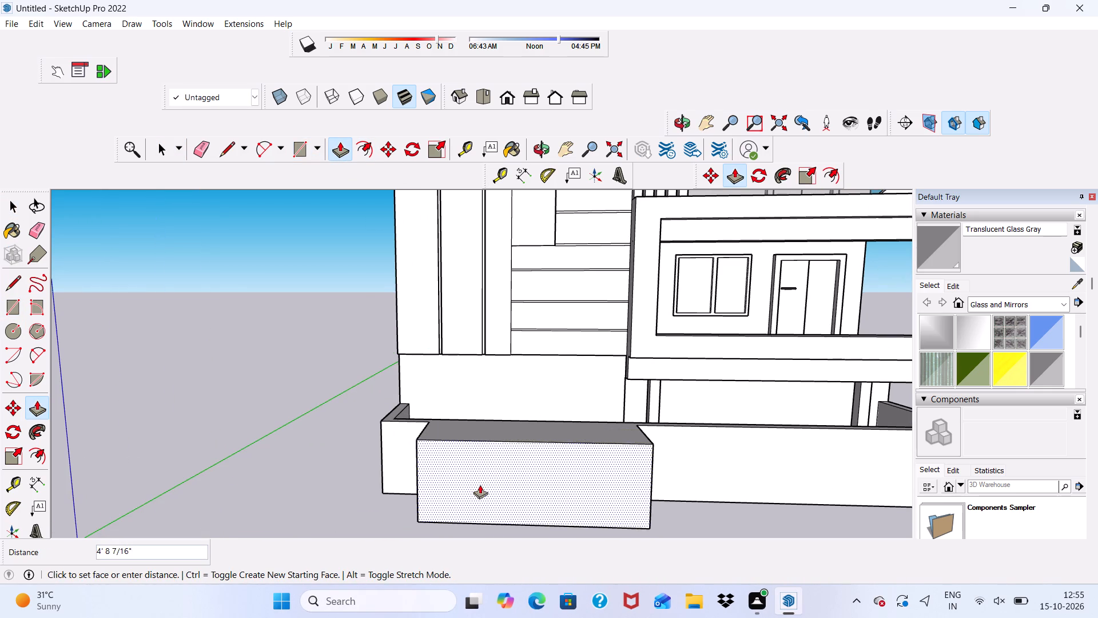
key(3)
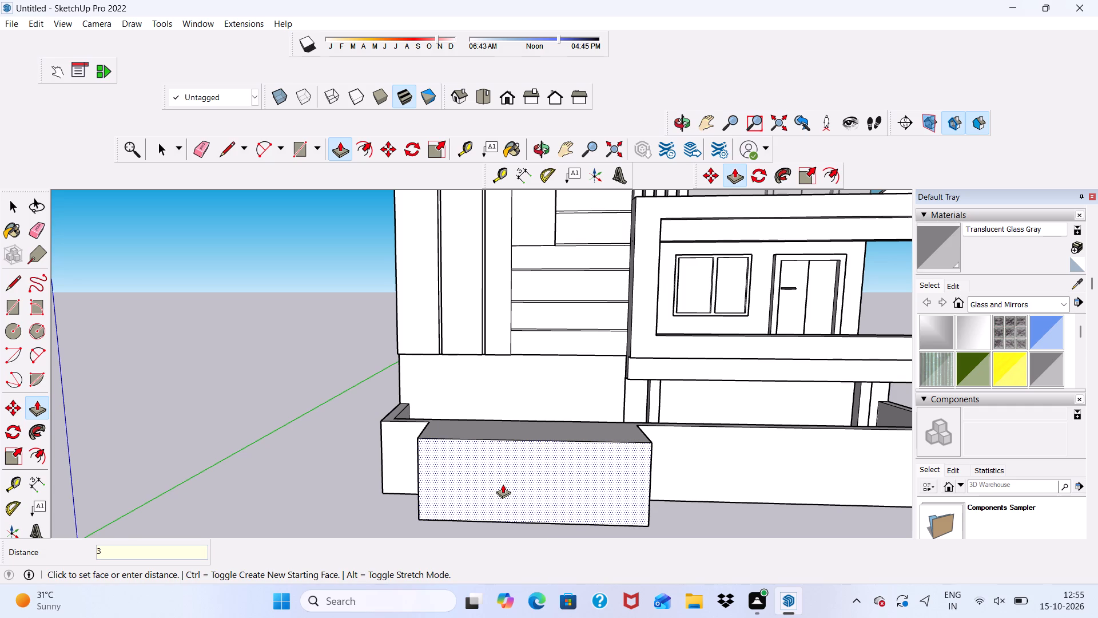
key(shift+quotedbl)
key(Return)
key(space)
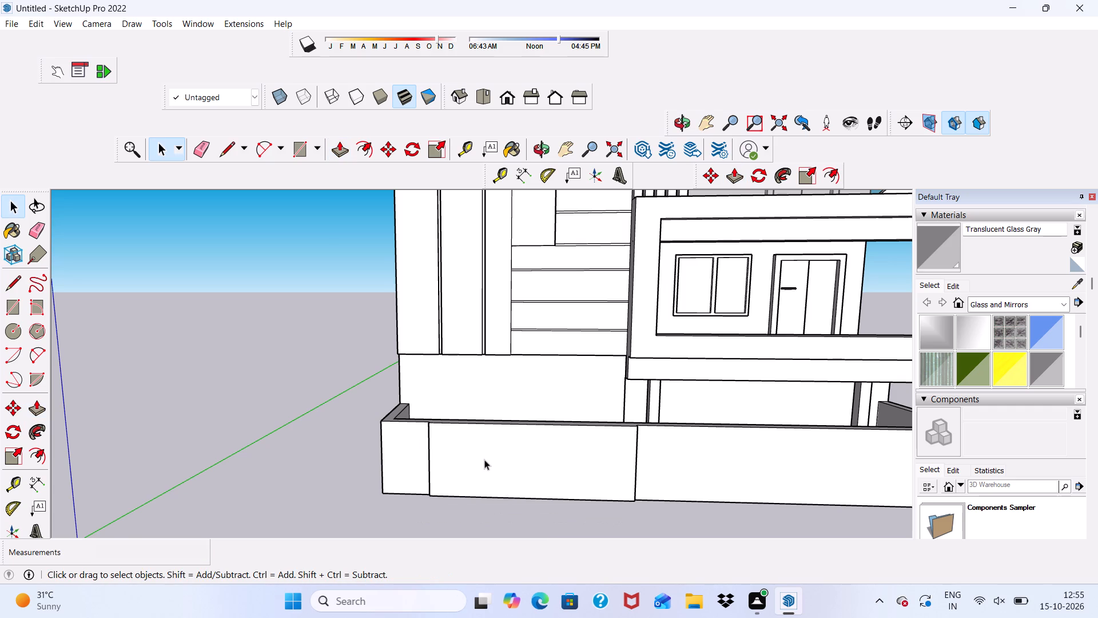
Draw a horizontal band rectangle about 14' 2" by 1' 3" across the full width of the raised boundary-wall panel at mid-height.
scroll(484, 459, up, 12)
middle_drag(416, 462, 401, 516)
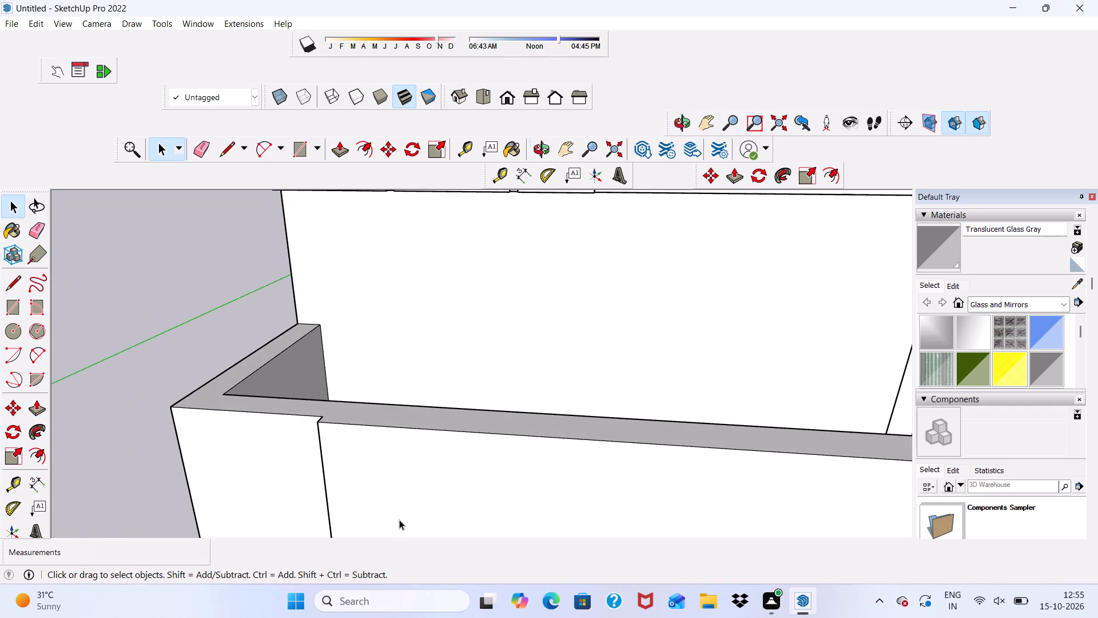
scroll(123, 208, up, 1)
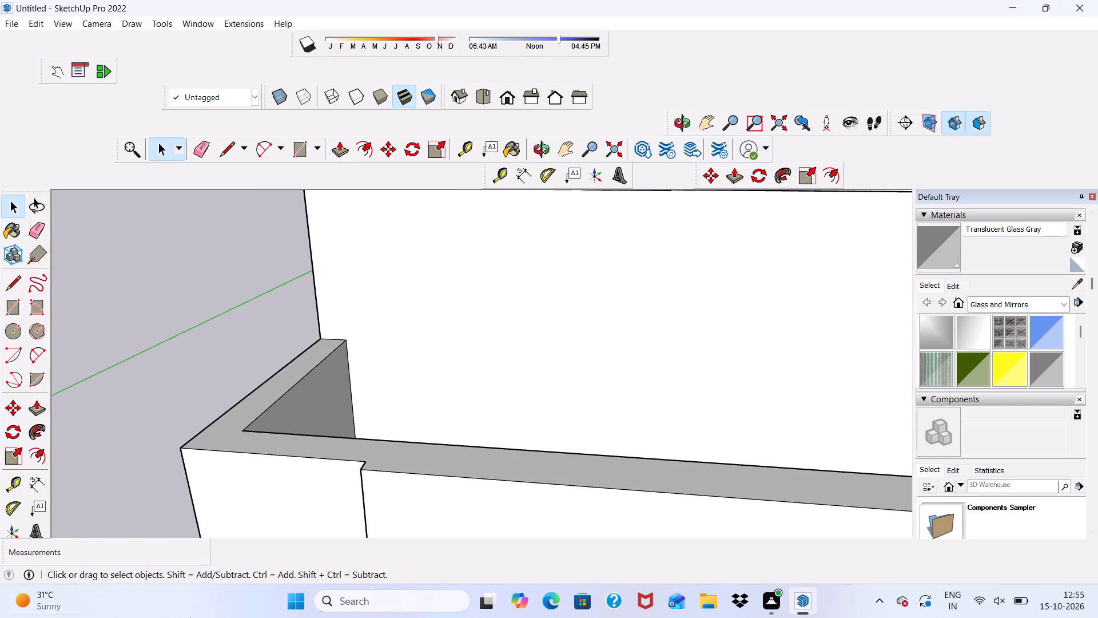
click(299, 148)
scroll(276, 167, down, 12)
scroll(304, 332, up, 4)
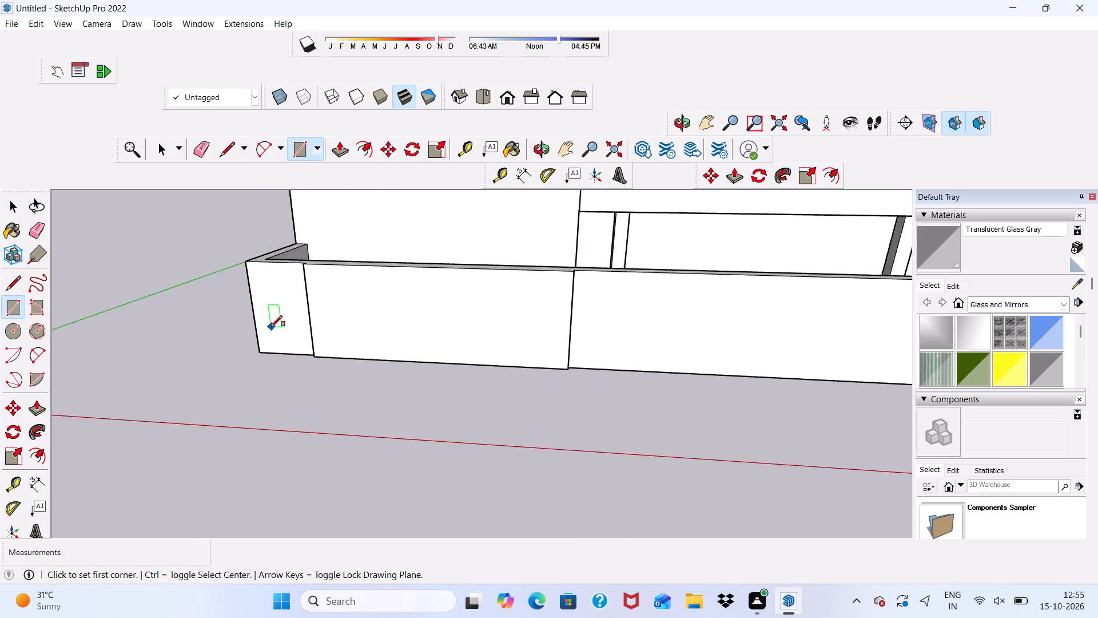
scroll(271, 327, up, 3)
click(325, 290)
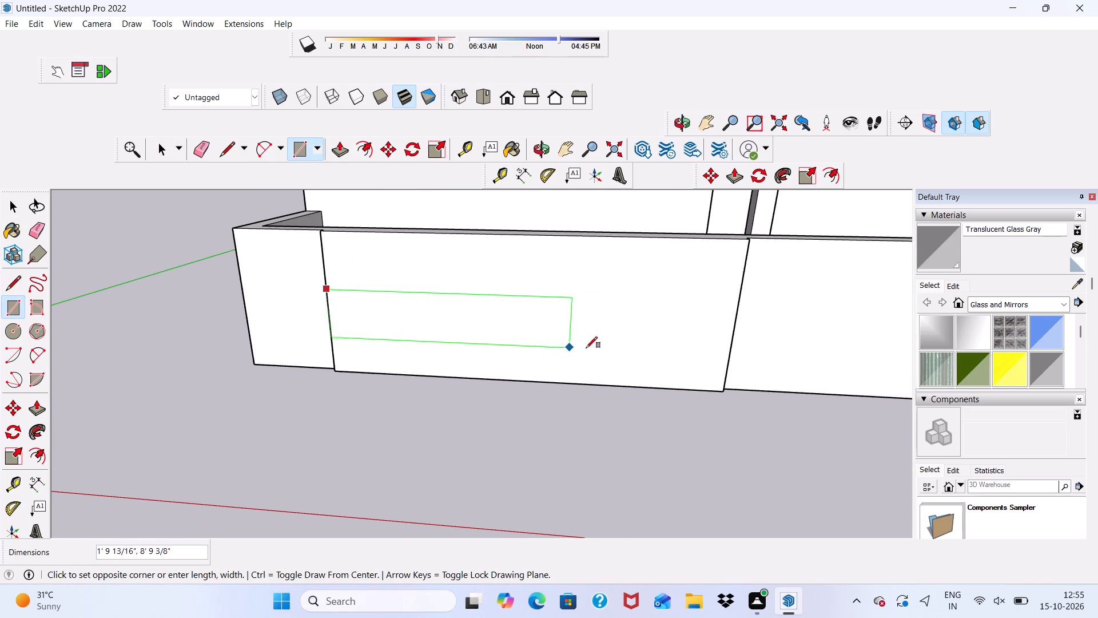
click(733, 339)
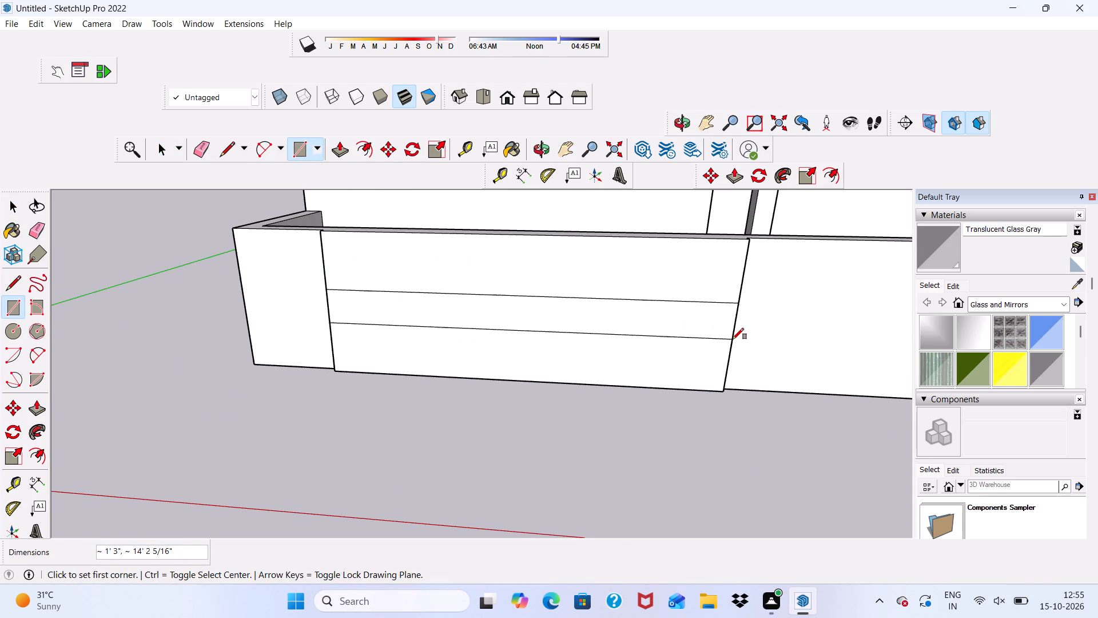
key(space)
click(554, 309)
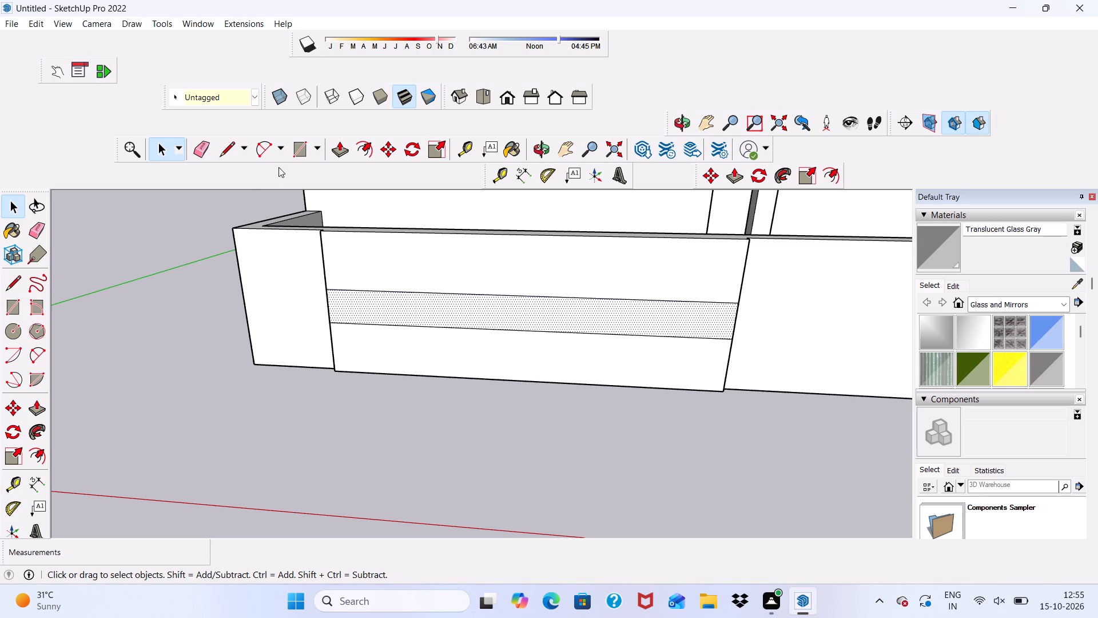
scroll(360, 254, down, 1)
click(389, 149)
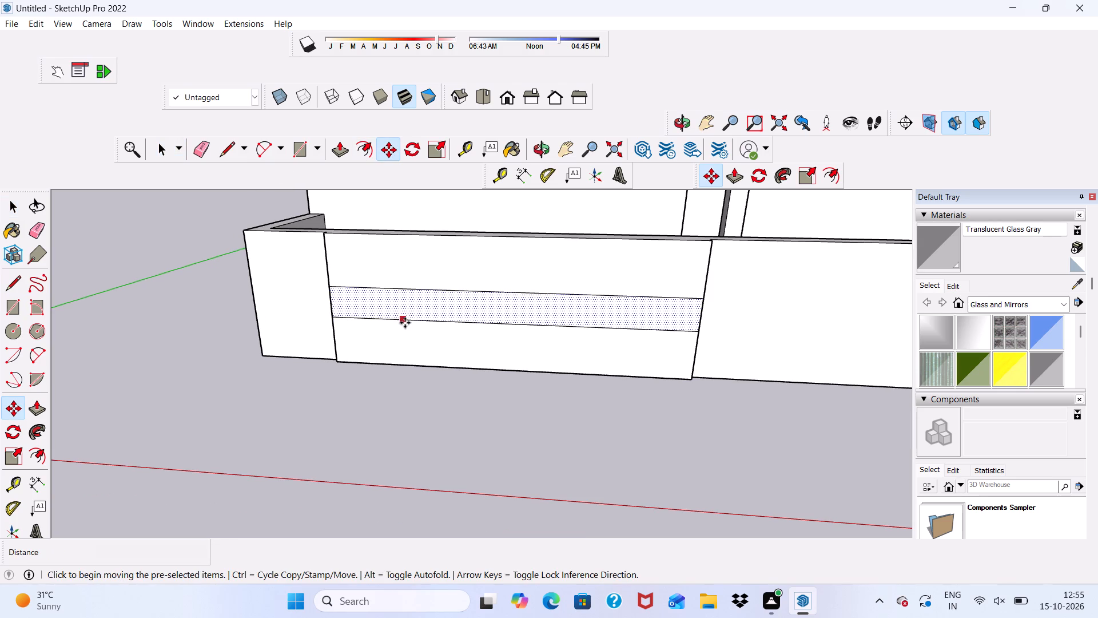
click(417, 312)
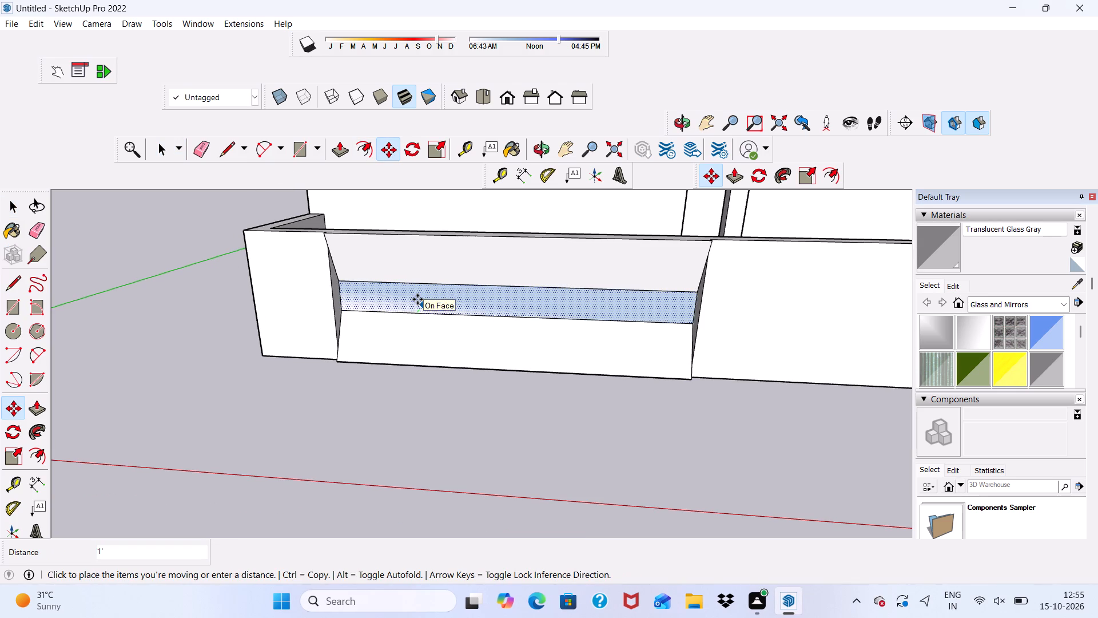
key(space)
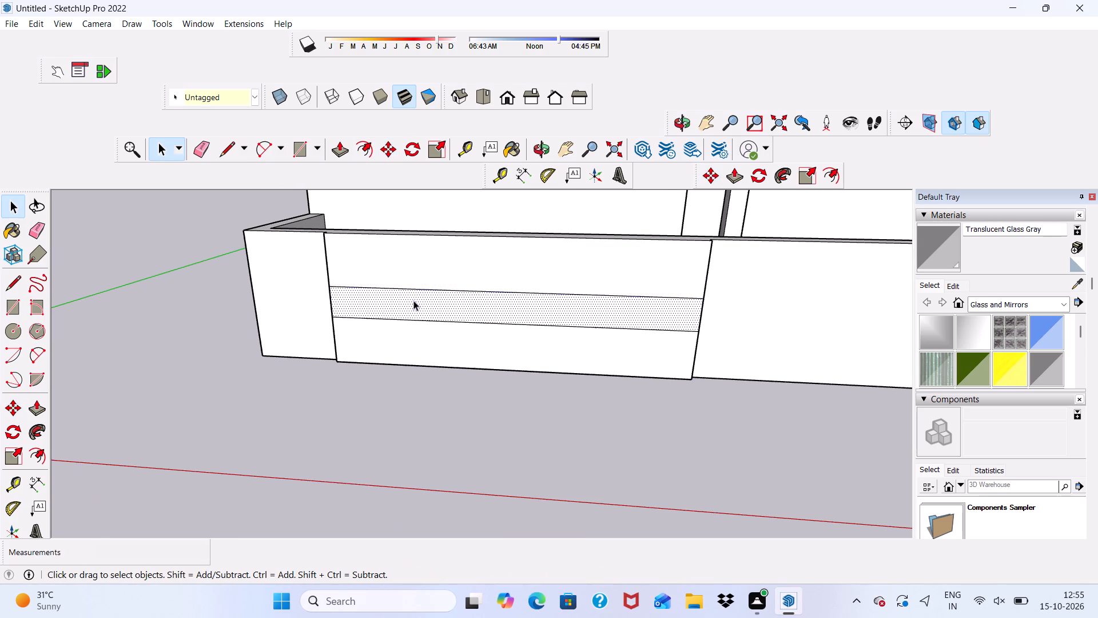
Push/Pull the horizontal band 3" outward from the raised panel's face.
scroll(420, 328, down, 1)
scroll(472, 326, down, 1)
middle_drag(474, 326, 471, 279)
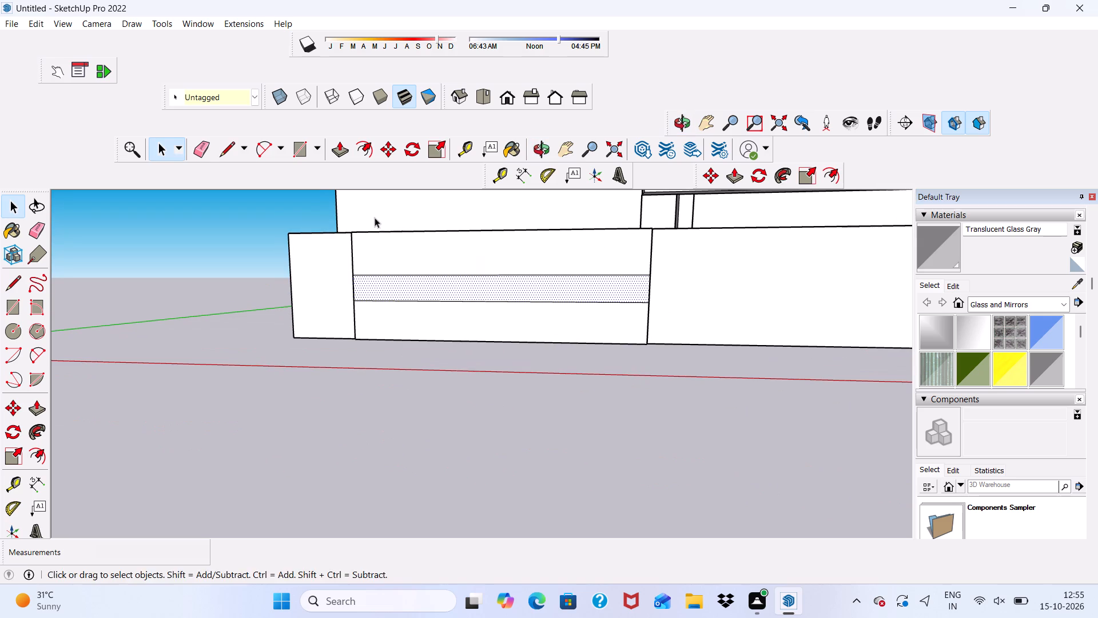
click(336, 149)
scroll(415, 283, up, 1)
click(415, 284)
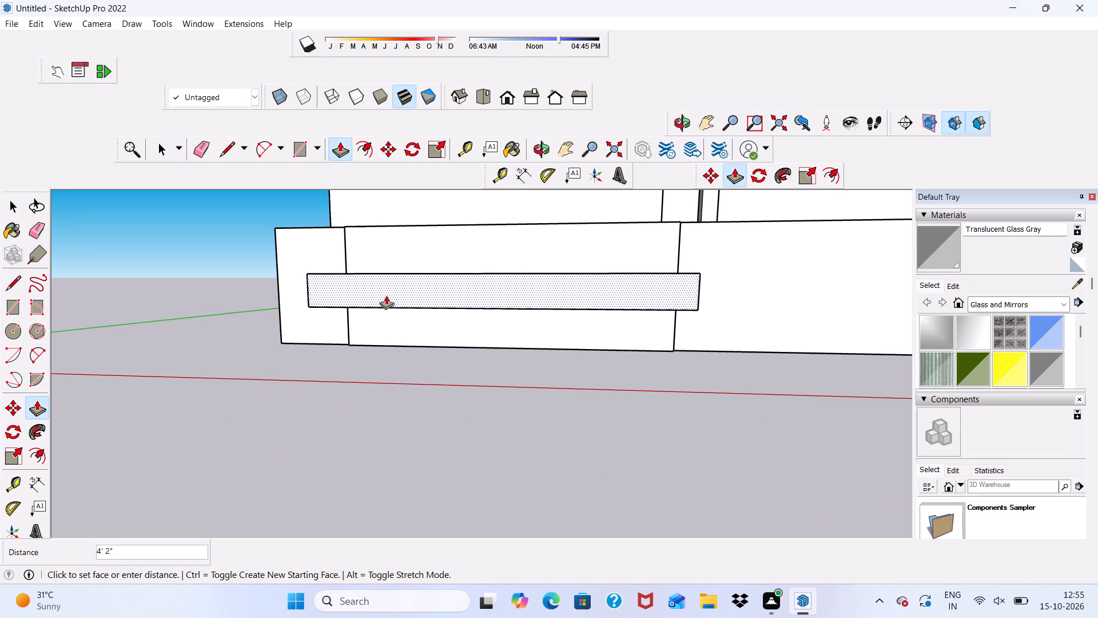
scroll(391, 288, down, 2)
middle_drag(393, 290, 332, 383)
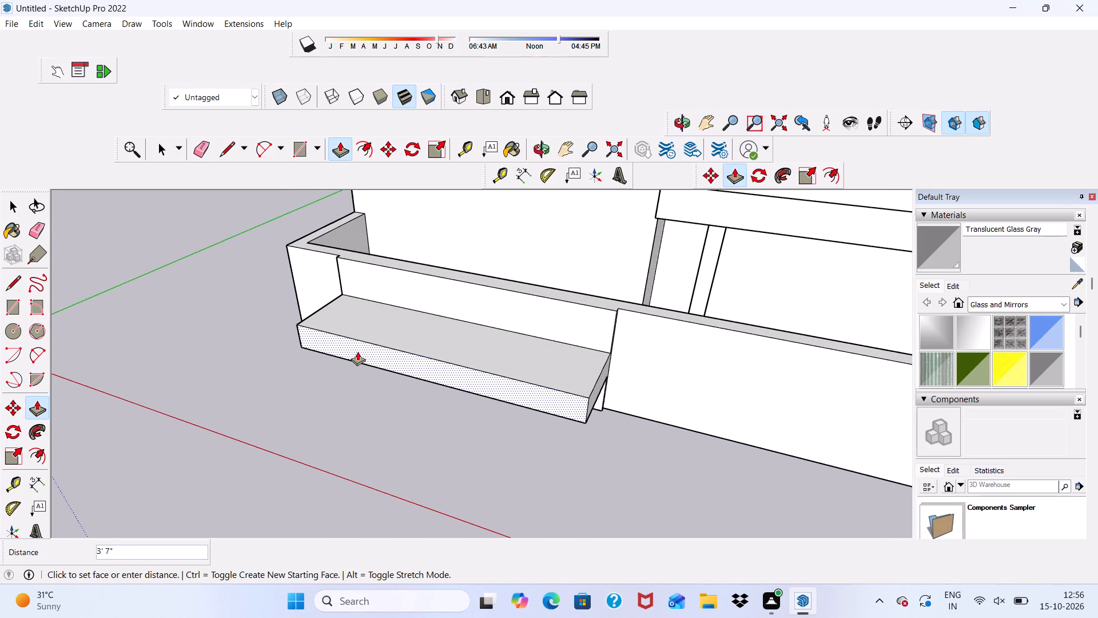
key(3)
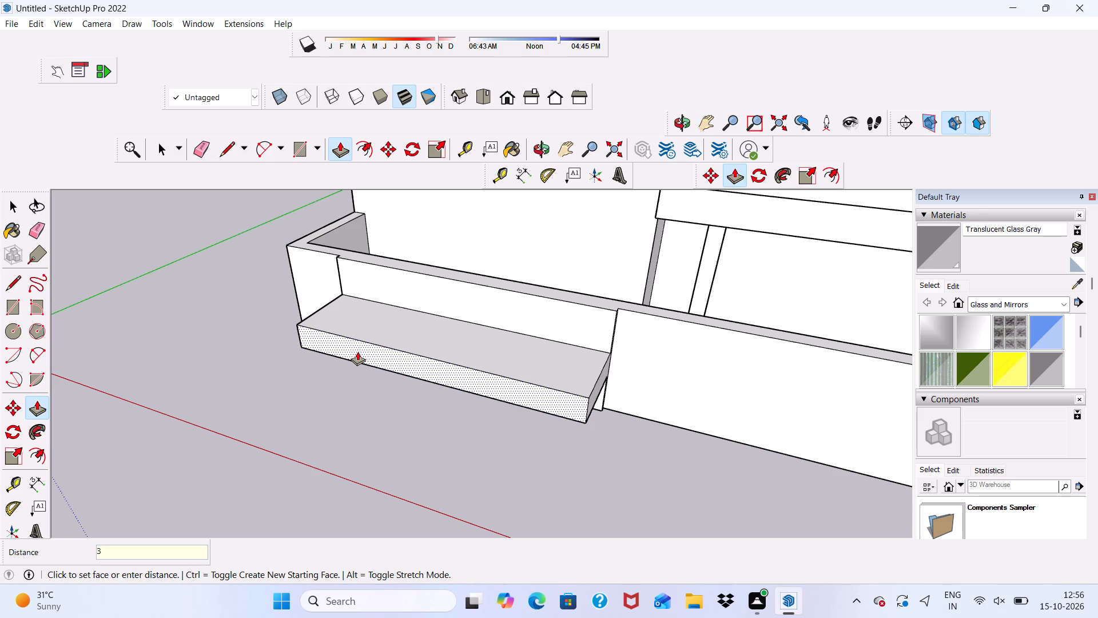
key(shift+quotedbl)
key(Return)
key(space)
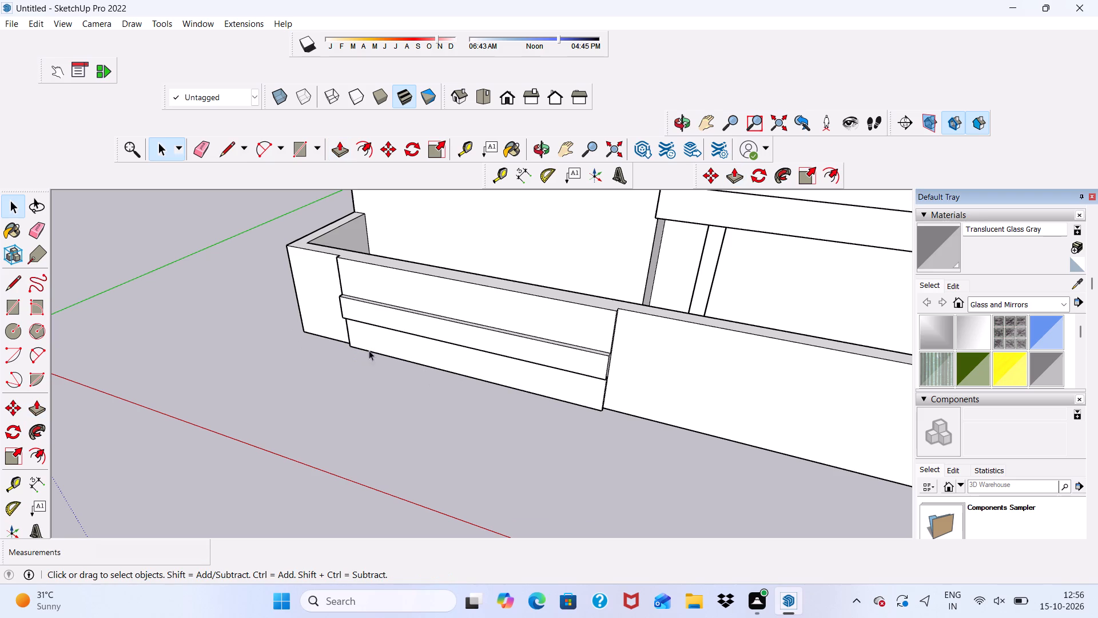
Draw a diagonal line on the raised panel from its upper corner at the solid-wall end down to the band's top edge.
scroll(358, 363, up, 2)
scroll(358, 363, down, 4)
middle_drag(368, 376, 409, 300)
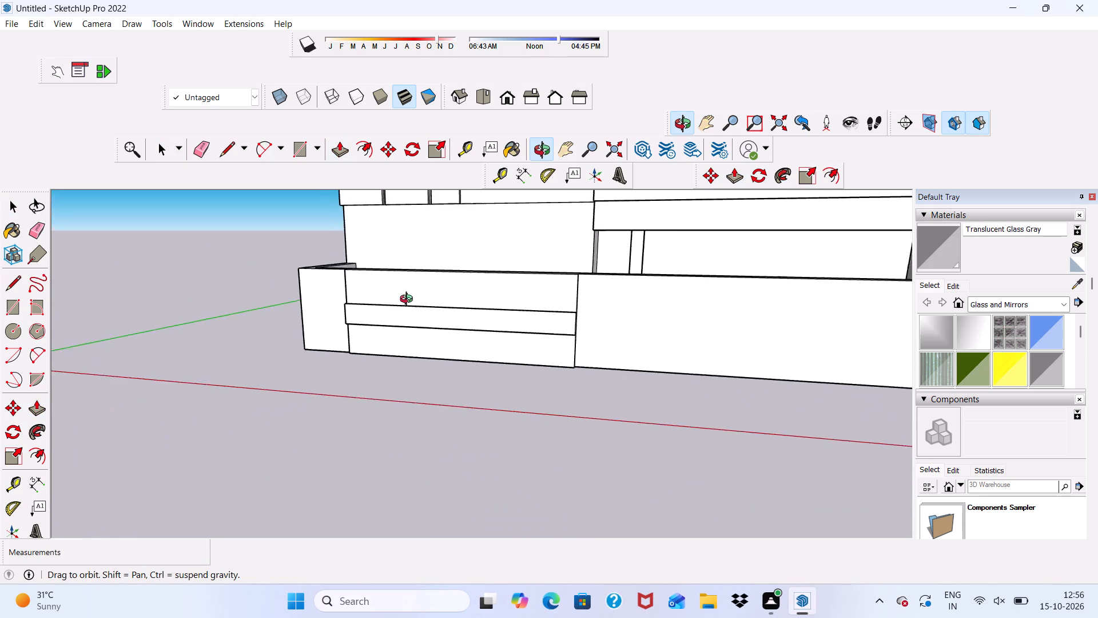
middle_drag(409, 300, 429, 329)
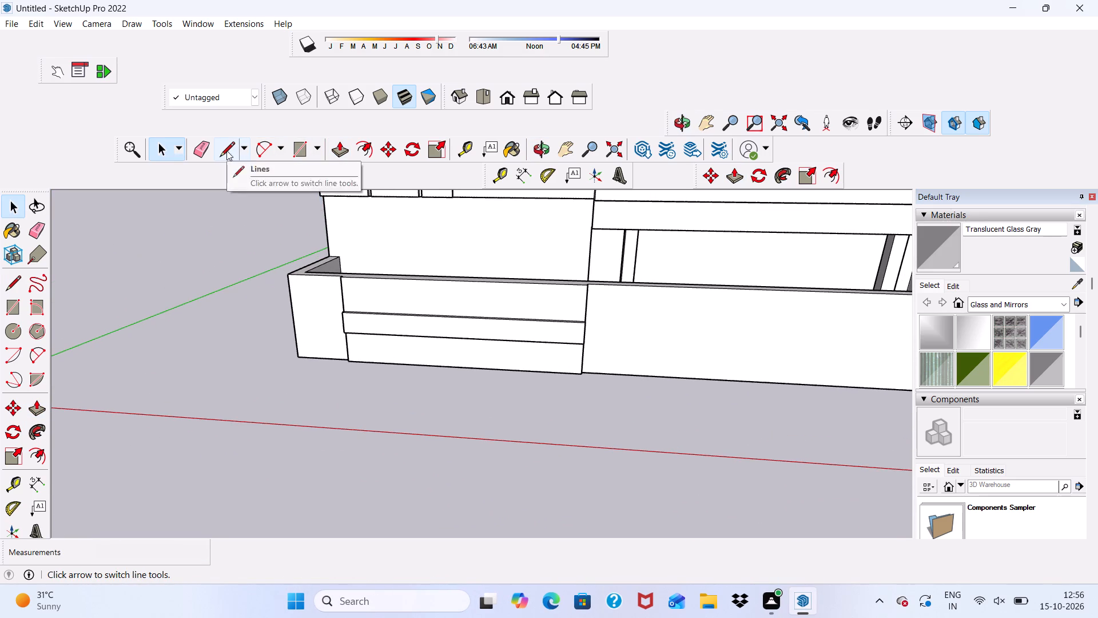
click(226, 150)
scroll(273, 220, up, 7)
scroll(556, 453, up, 2)
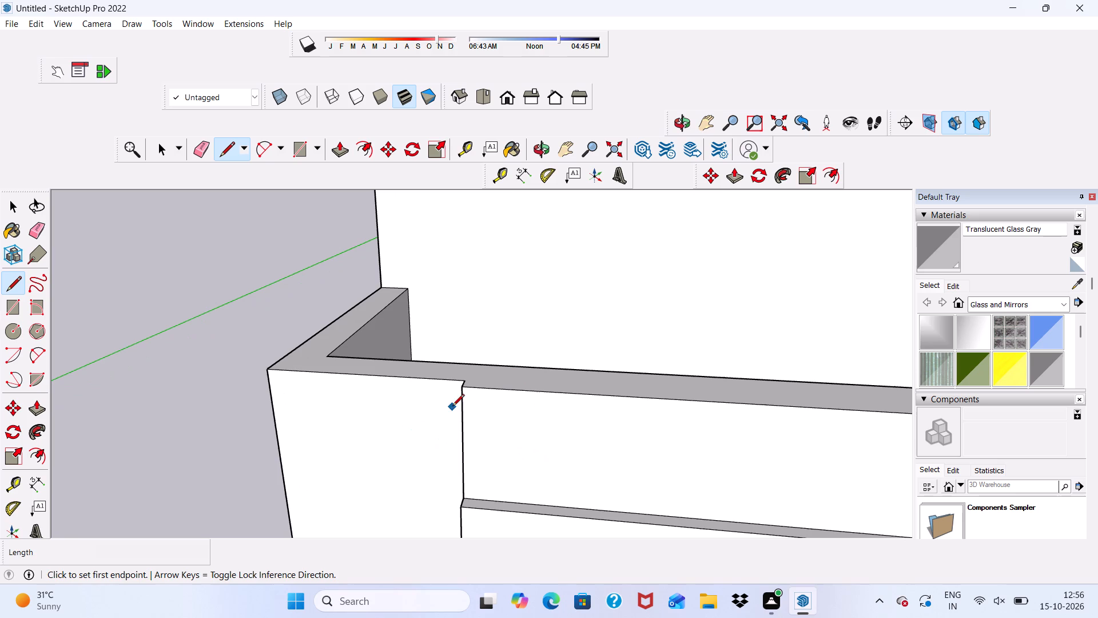
click(464, 389)
scroll(503, 408, down, 5)
scroll(648, 489, up, 5)
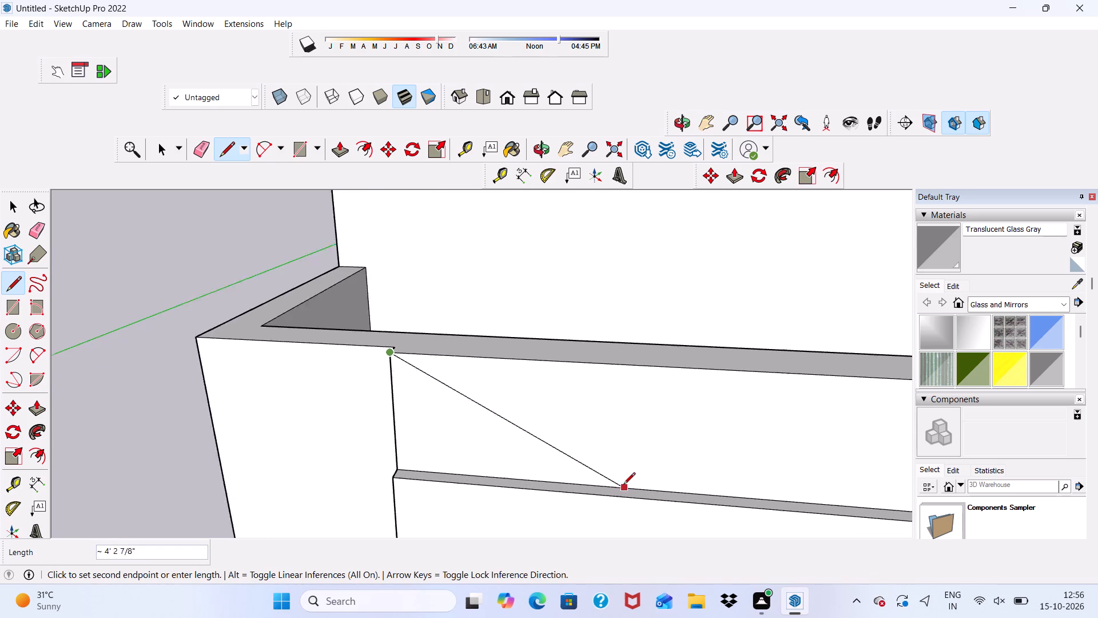
scroll(623, 485, up, 1)
click(589, 486)
scroll(541, 457, down, 5)
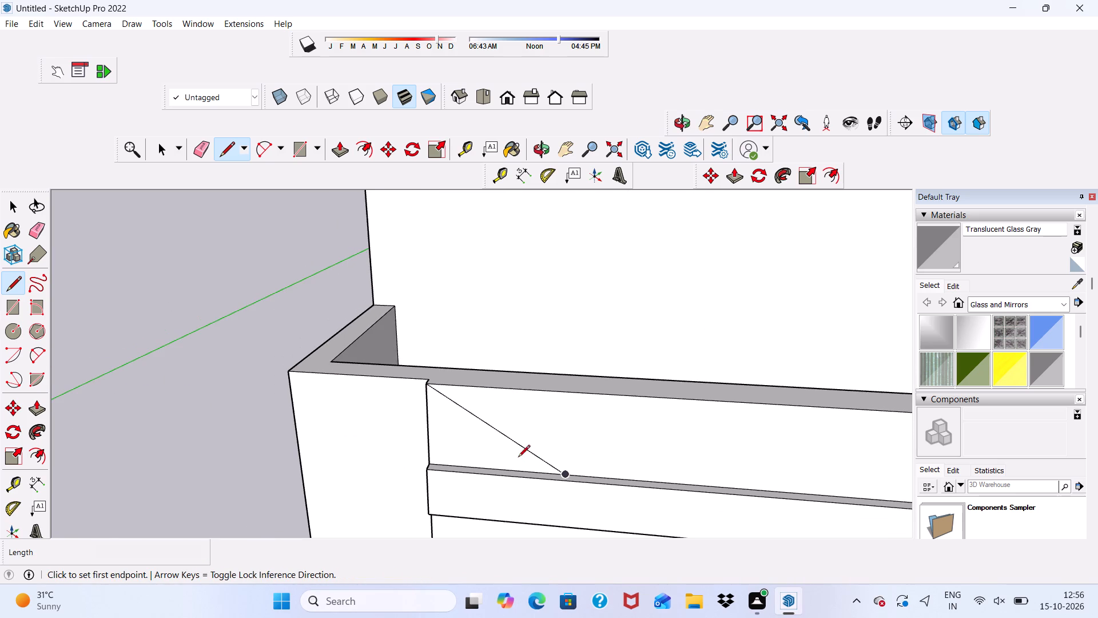
Draw a second diagonal about 3' 2" long from the first one's lower end up to the panel's top edge, forming a V.
scroll(568, 488, up, 6)
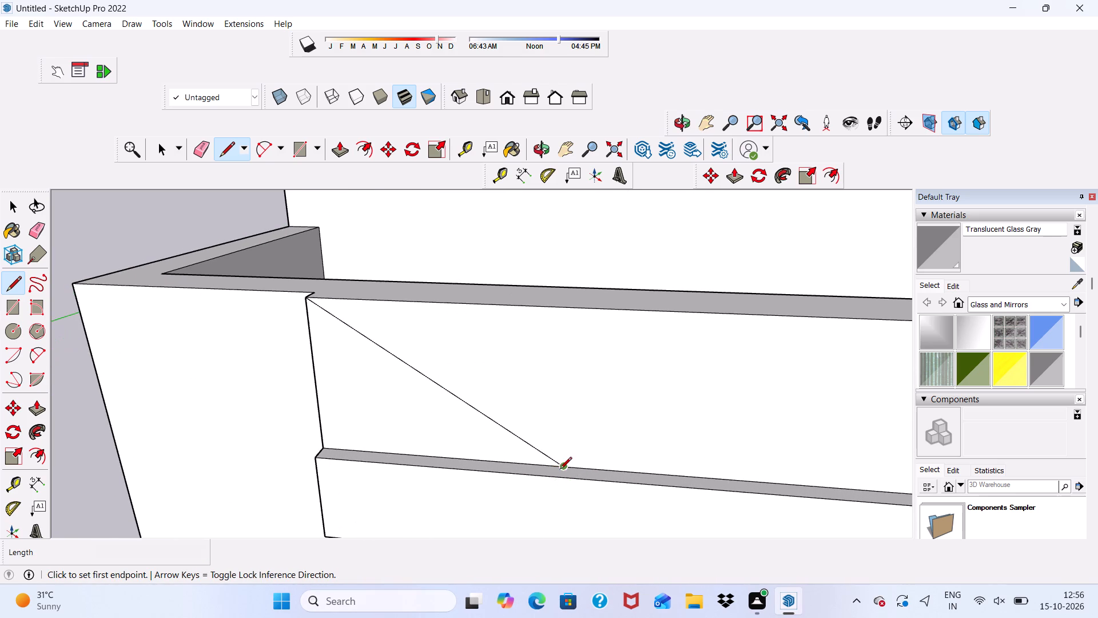
click(562, 470)
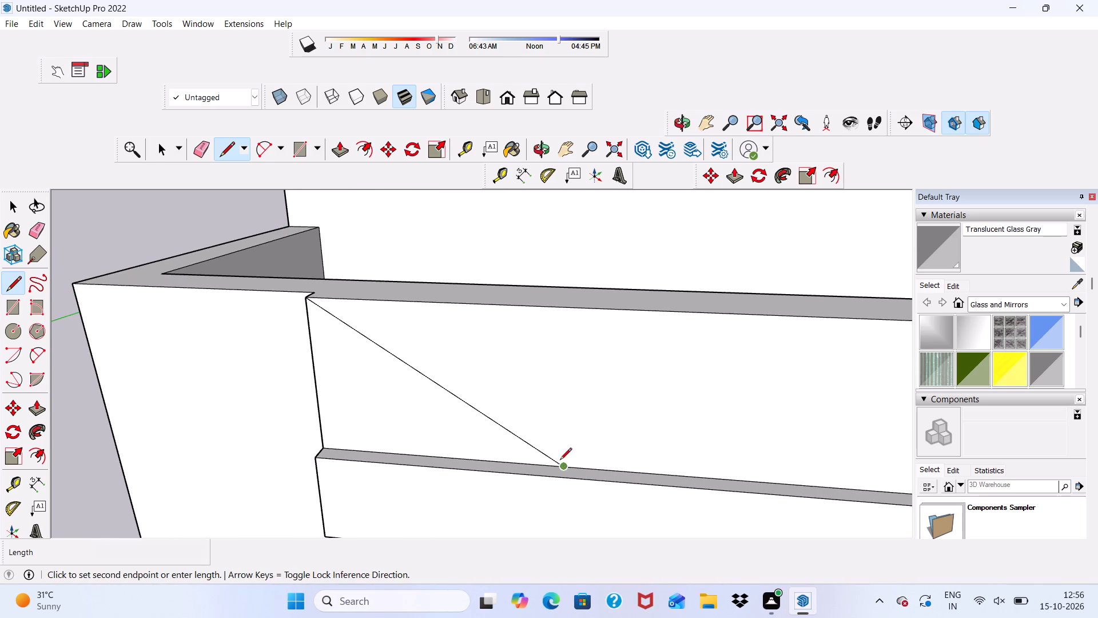
scroll(514, 453, down, 8)
middle_drag(574, 437, 615, 380)
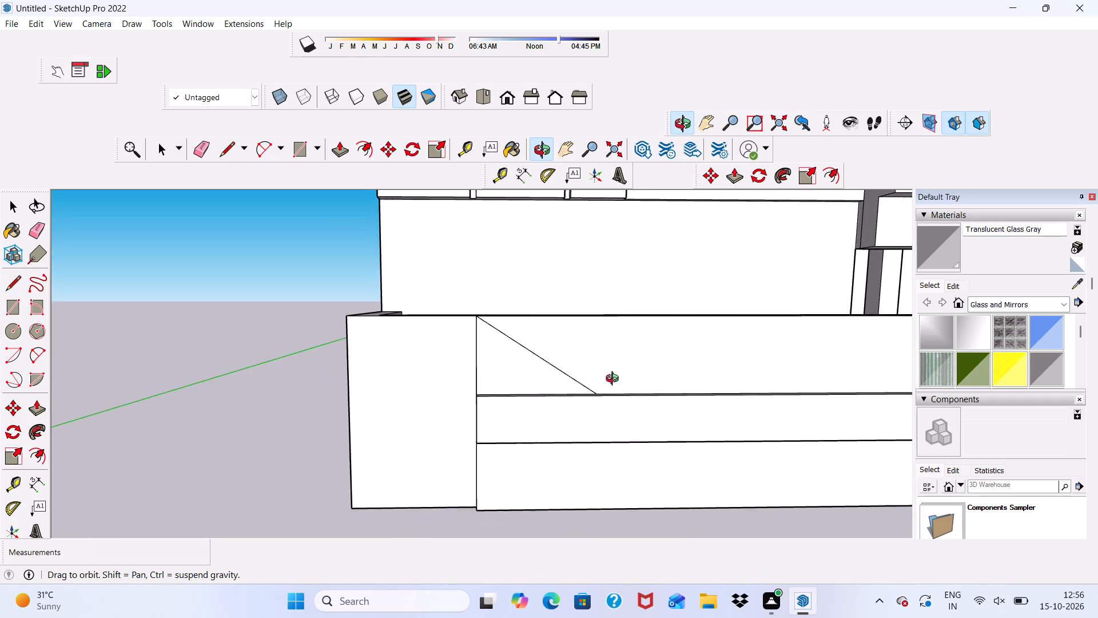
middle_drag(615, 380, 645, 389)
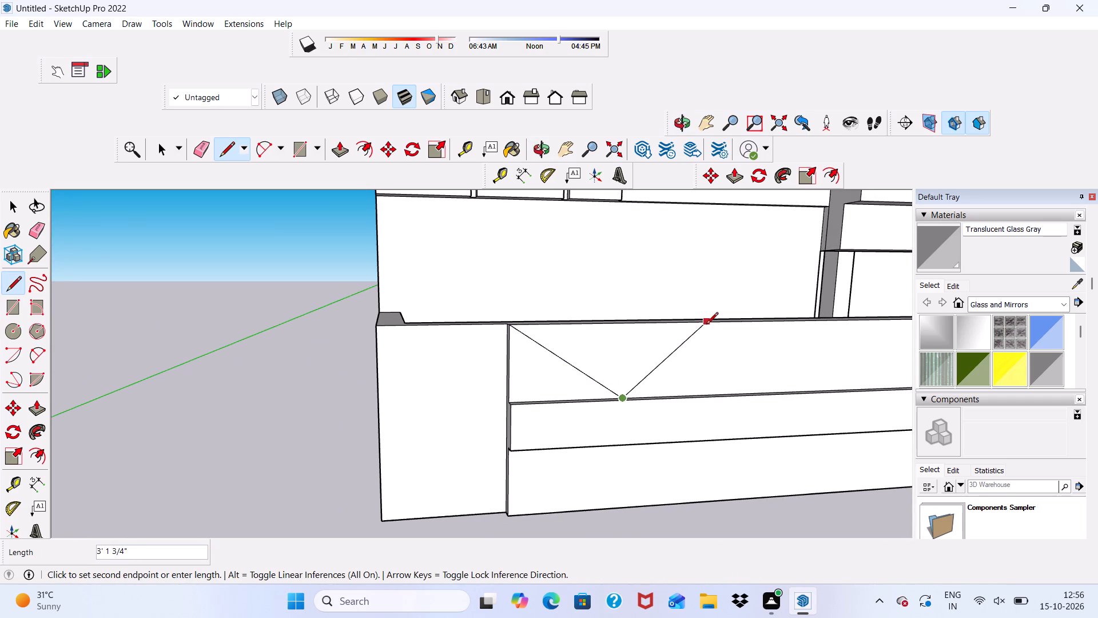
click(709, 324)
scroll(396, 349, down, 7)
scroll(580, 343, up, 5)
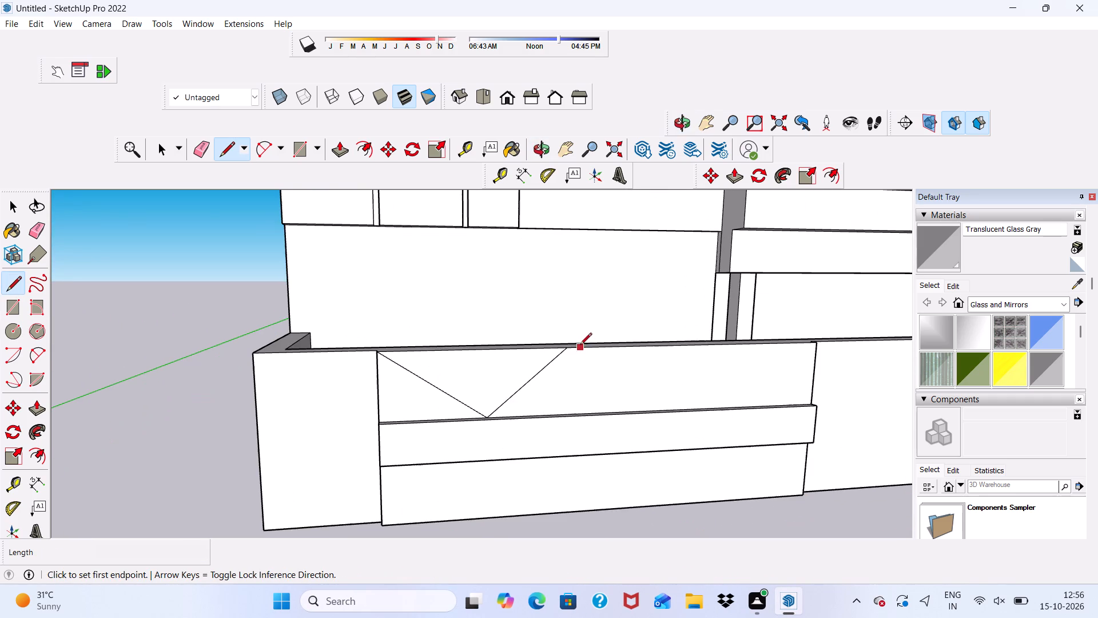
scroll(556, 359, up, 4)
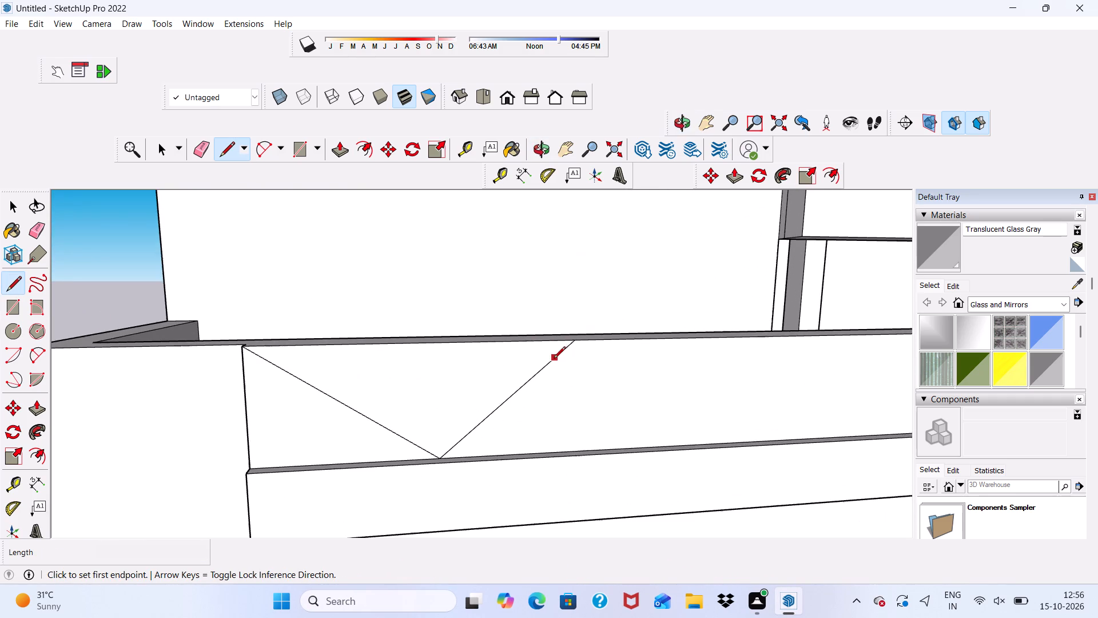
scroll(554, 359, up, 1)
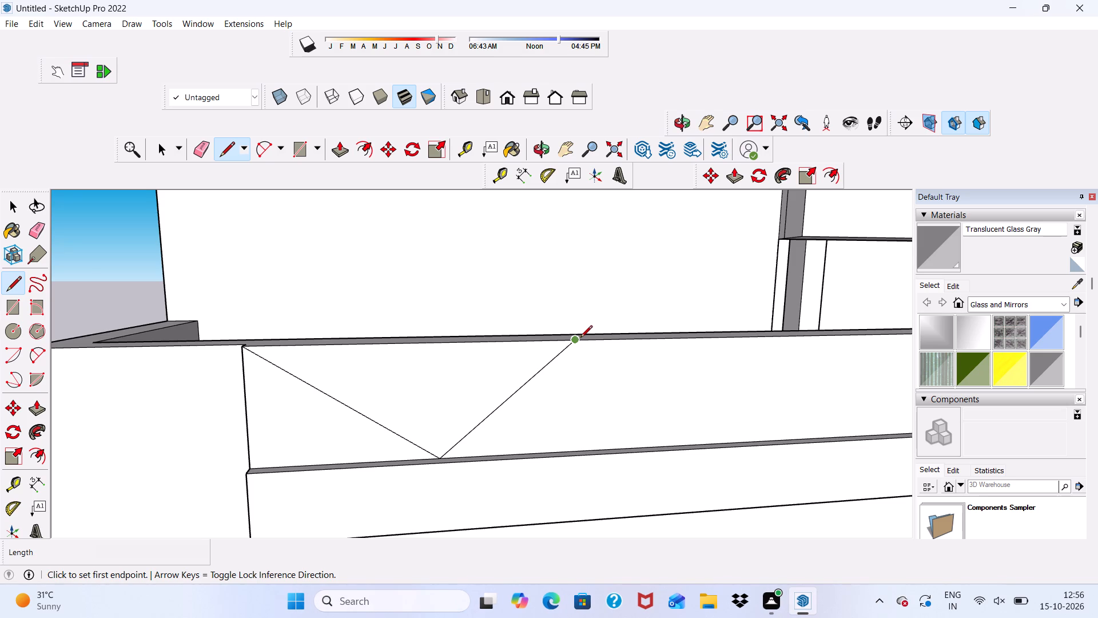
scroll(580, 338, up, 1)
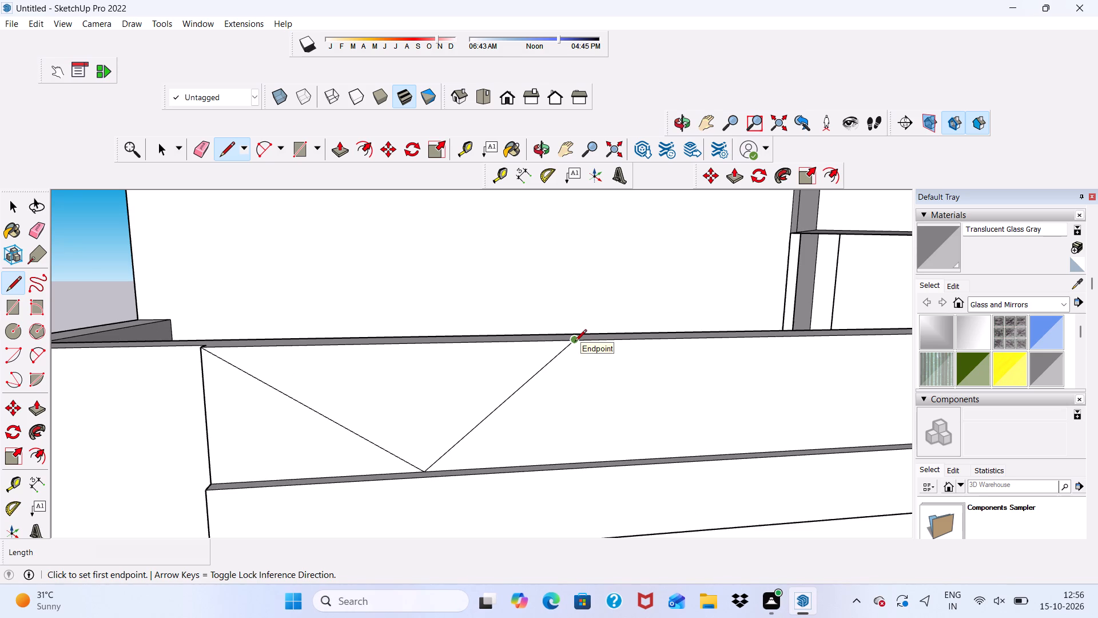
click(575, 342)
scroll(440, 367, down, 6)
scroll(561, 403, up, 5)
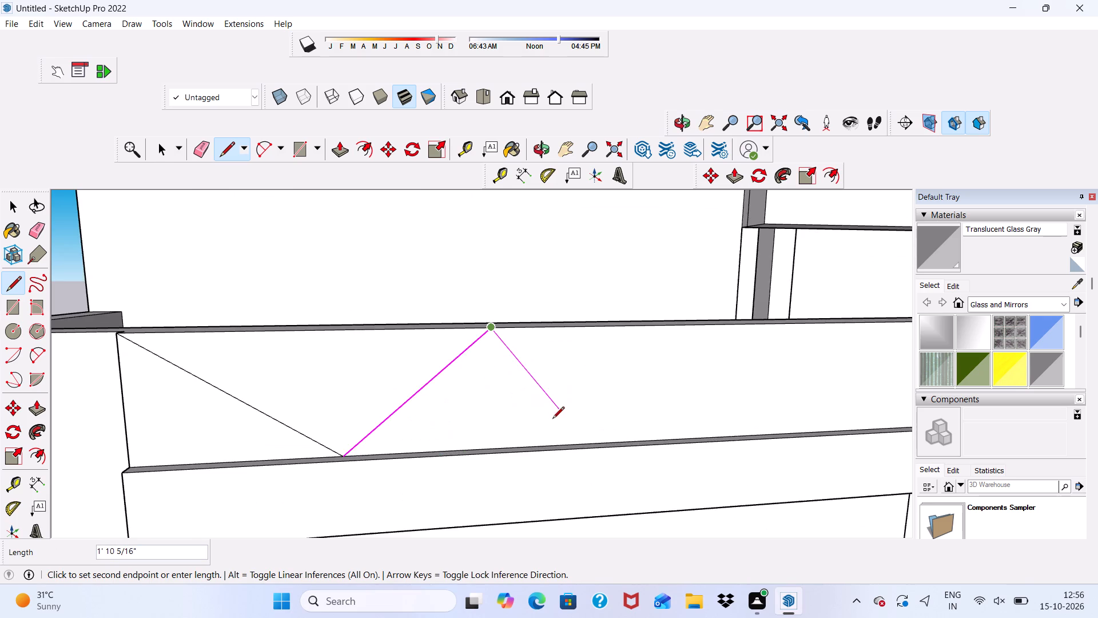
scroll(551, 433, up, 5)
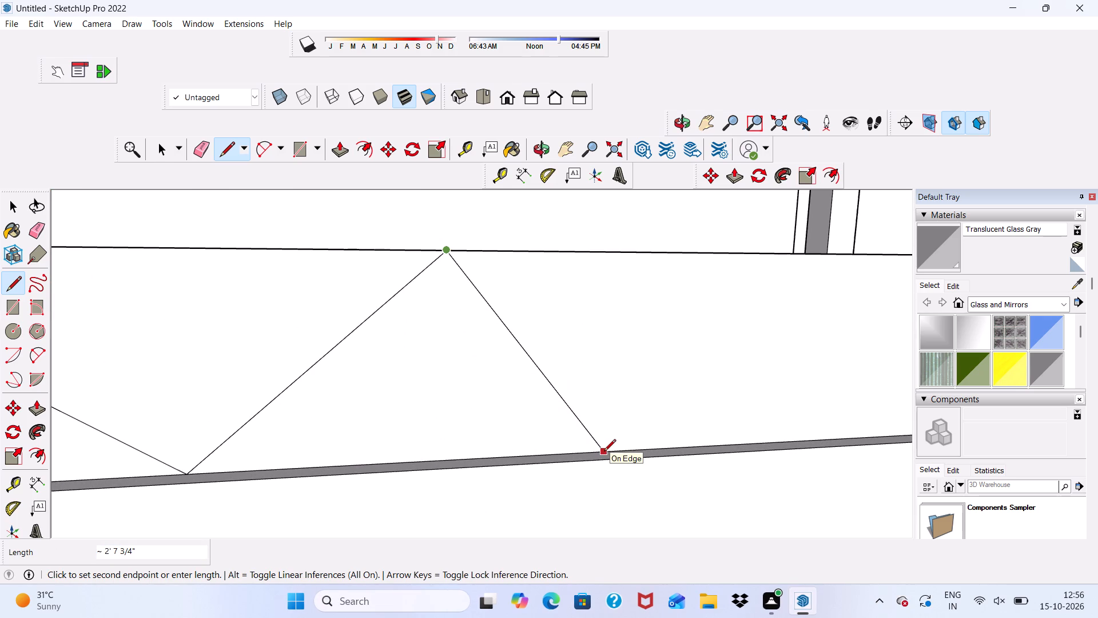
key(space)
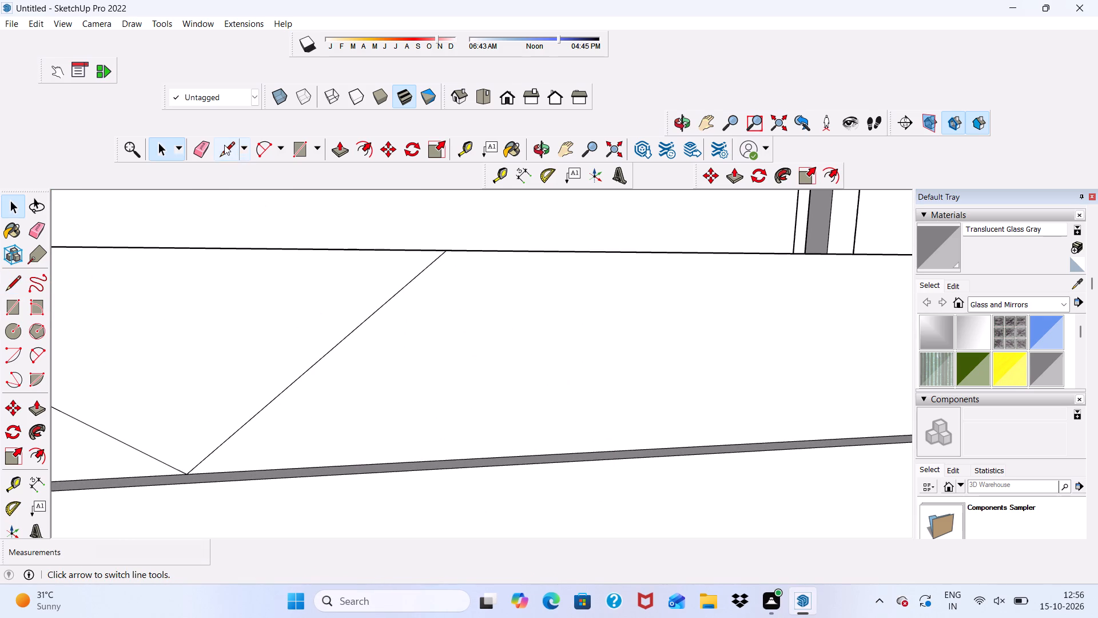
Draw a third diagonal from the panel's top edge, just inside the V, crossing the second diagonal down to the band's top edge.
click(224, 145)
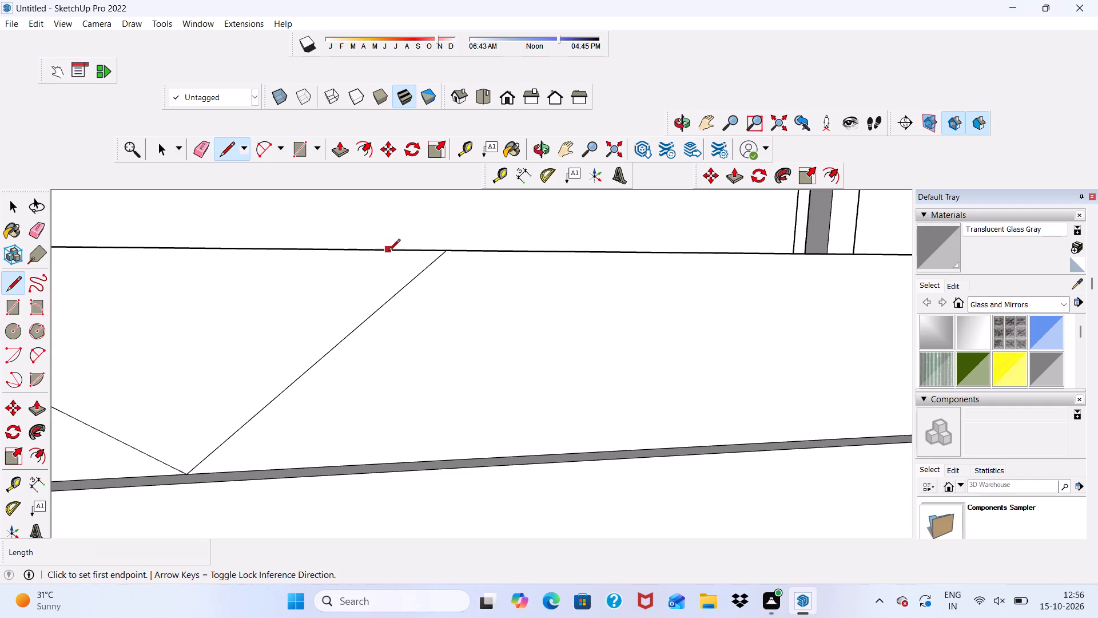
click(388, 252)
scroll(522, 420, up, 3)
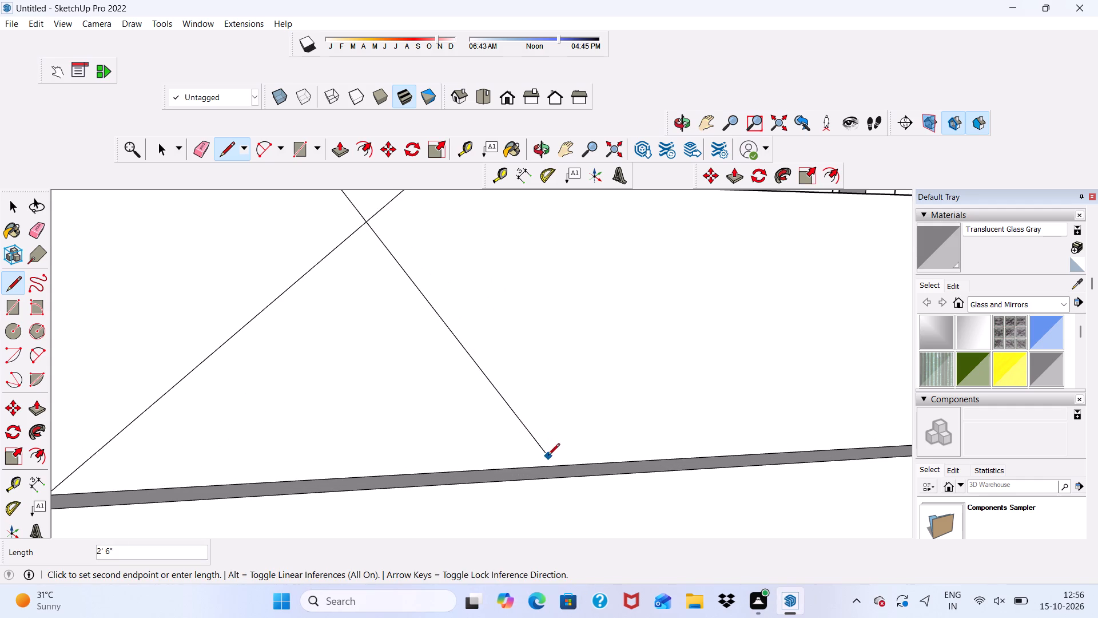
click(558, 463)
scroll(598, 384, down, 3)
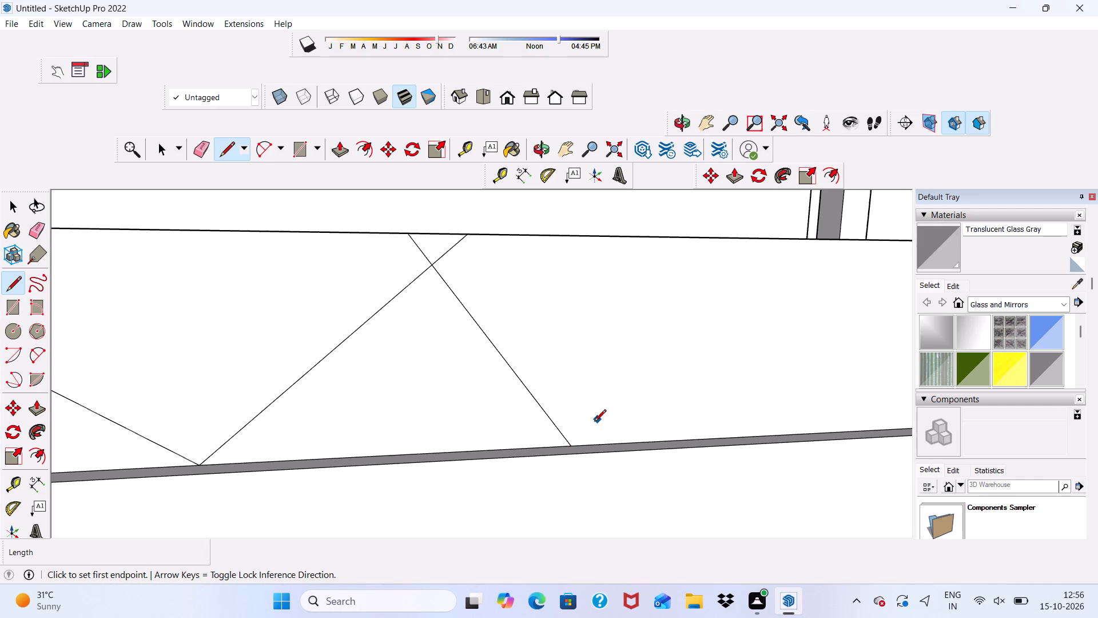
Draw a fourth diagonal about 3' 11" long from the third one's lower end up to the panel's top edge.
scroll(568, 451, up, 3)
click(571, 447)
scroll(546, 365, down, 3)
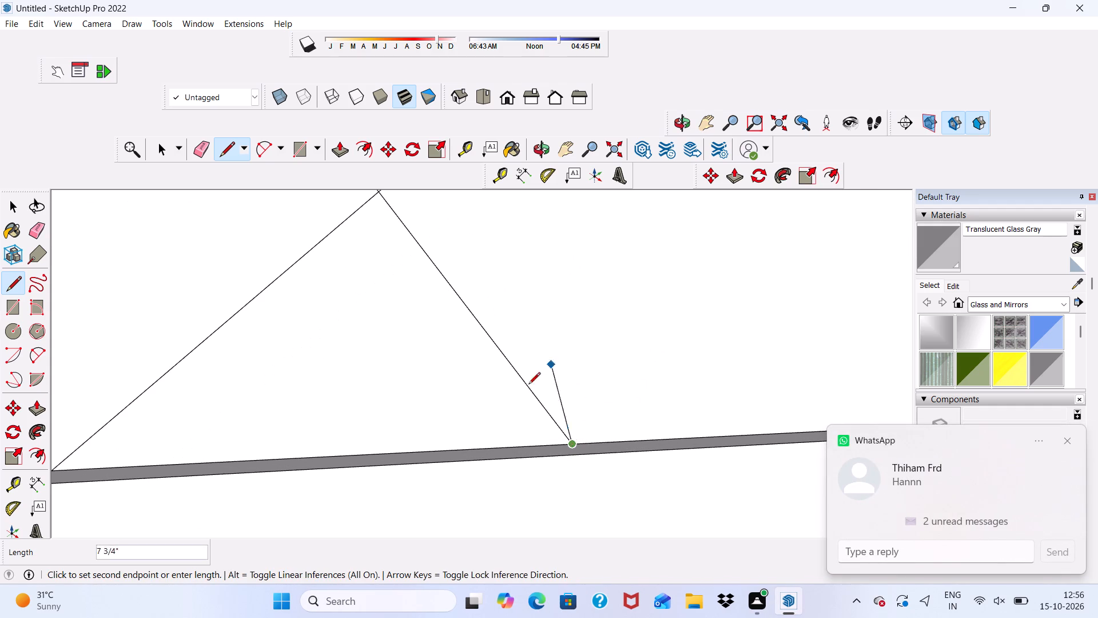
scroll(528, 385, down, 2)
scroll(528, 327, down, 1)
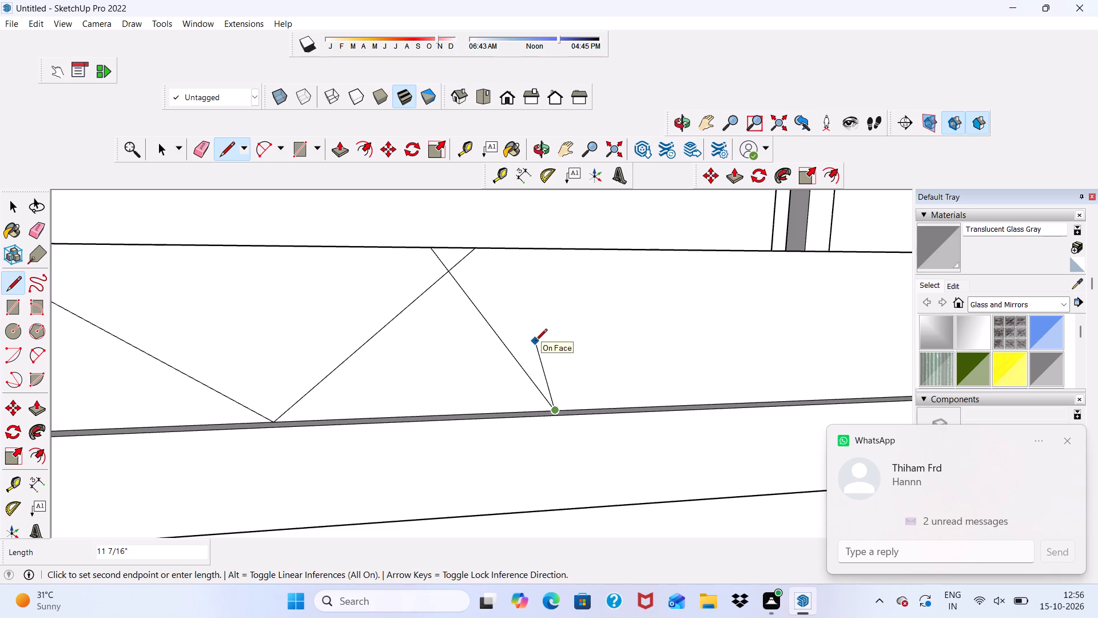
click(801, 253)
Draw a fifth diagonal about 3' 5" long from the panel's top edge, crossing the fourth diagonal down to the band's top edge.
scroll(370, 323, down, 9)
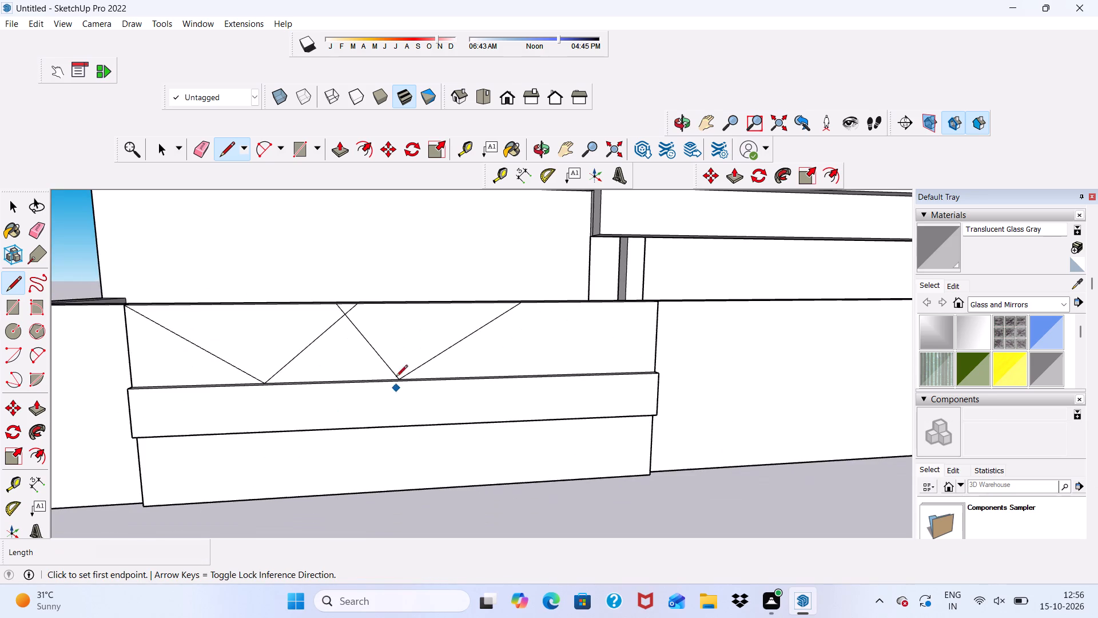
scroll(514, 324, up, 3)
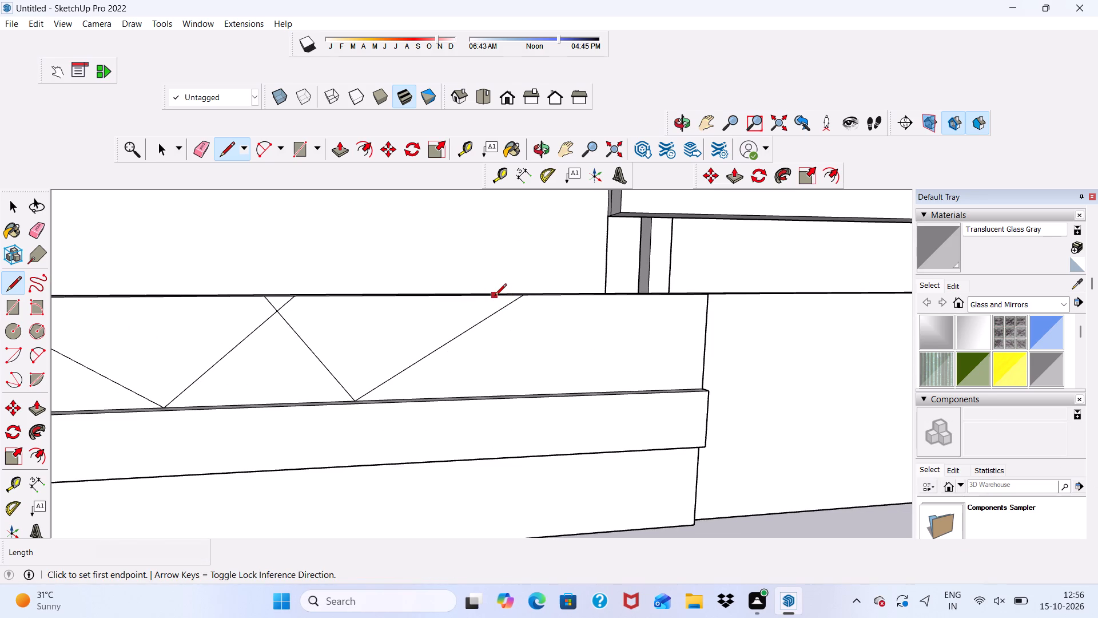
click(494, 299)
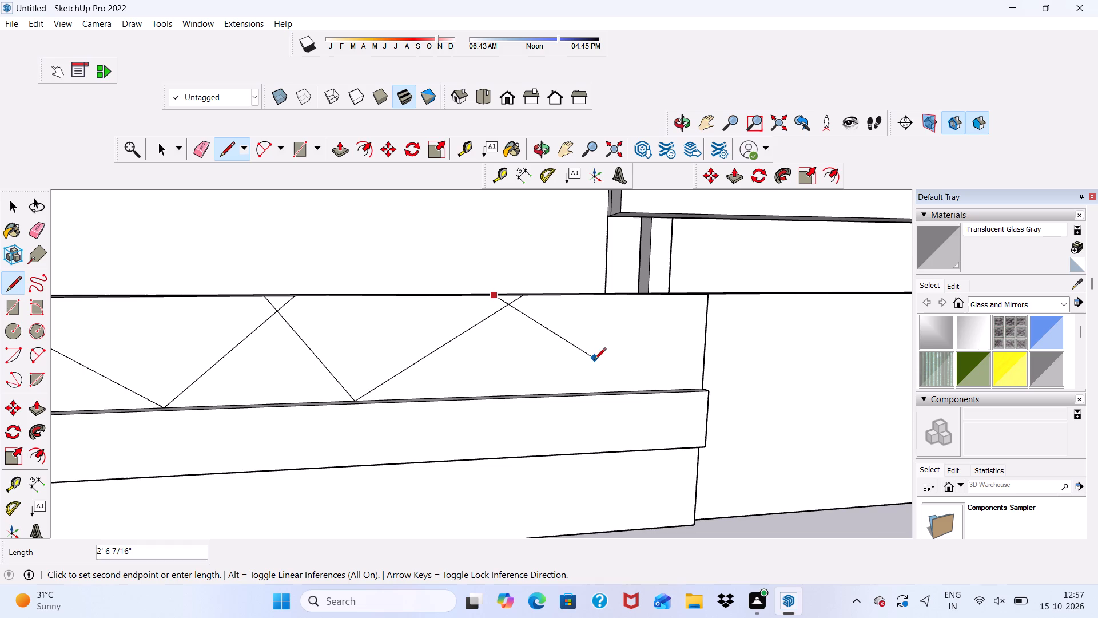
click(617, 389)
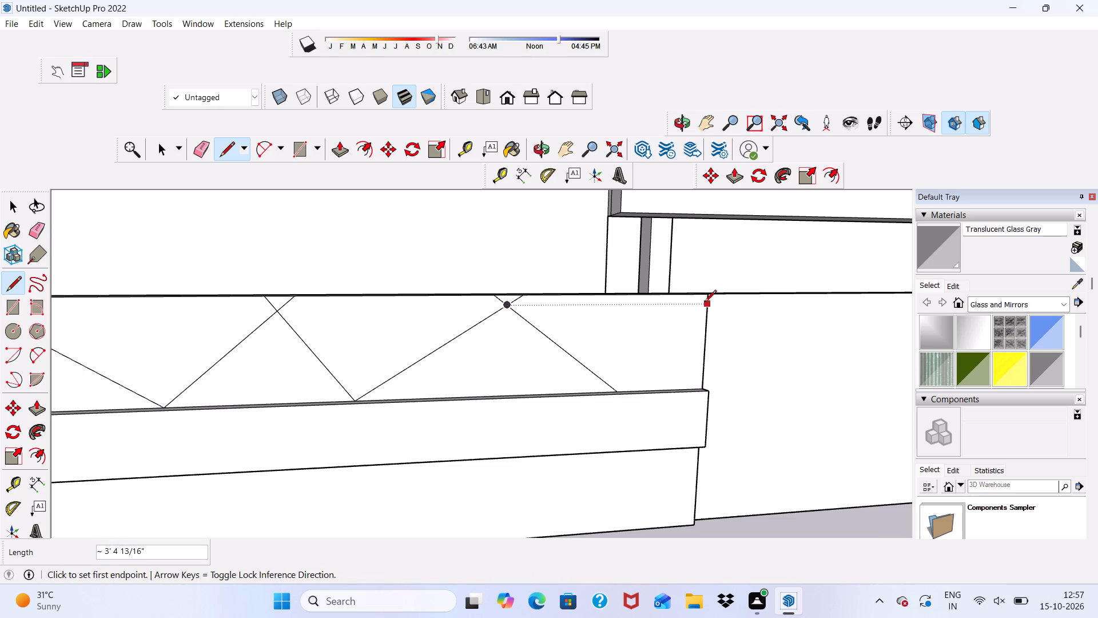
Draw a closing diagonal about 2' 10" long from the fifth one's lower end up to the panel's far upper corner.
scroll(605, 405, up, 3)
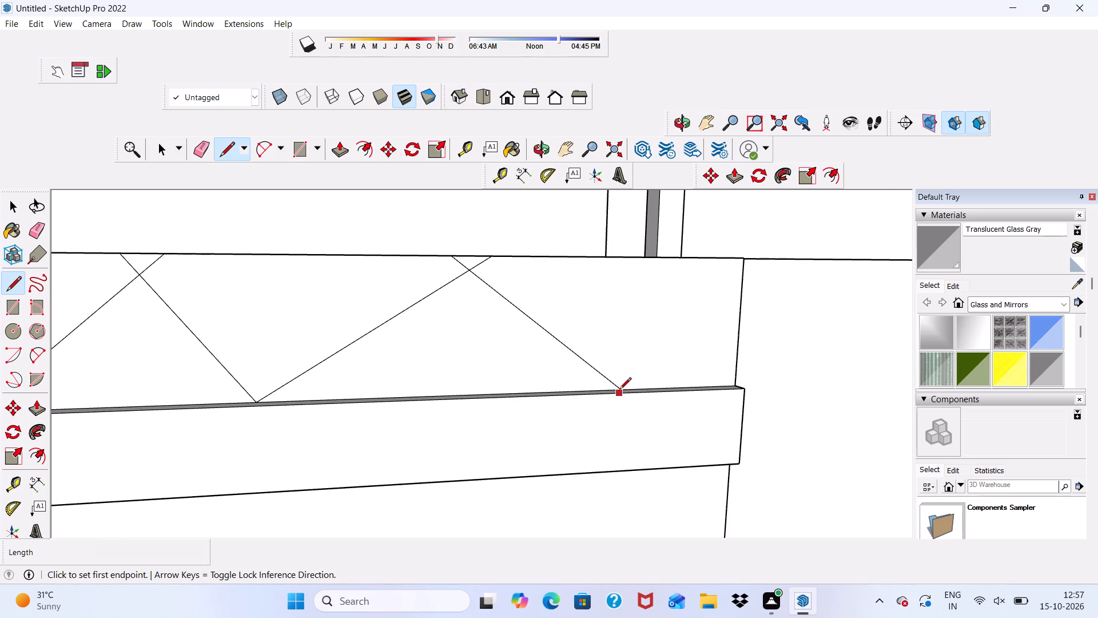
scroll(622, 383, up, 4)
click(622, 394)
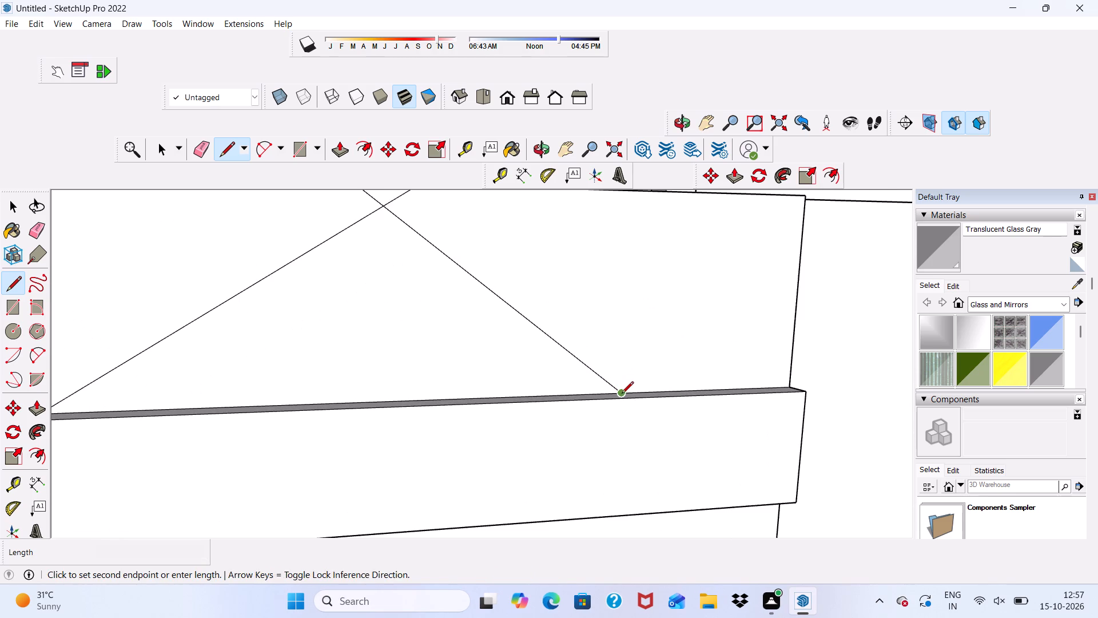
scroll(737, 284, down, 4)
scroll(553, 322, down, 4)
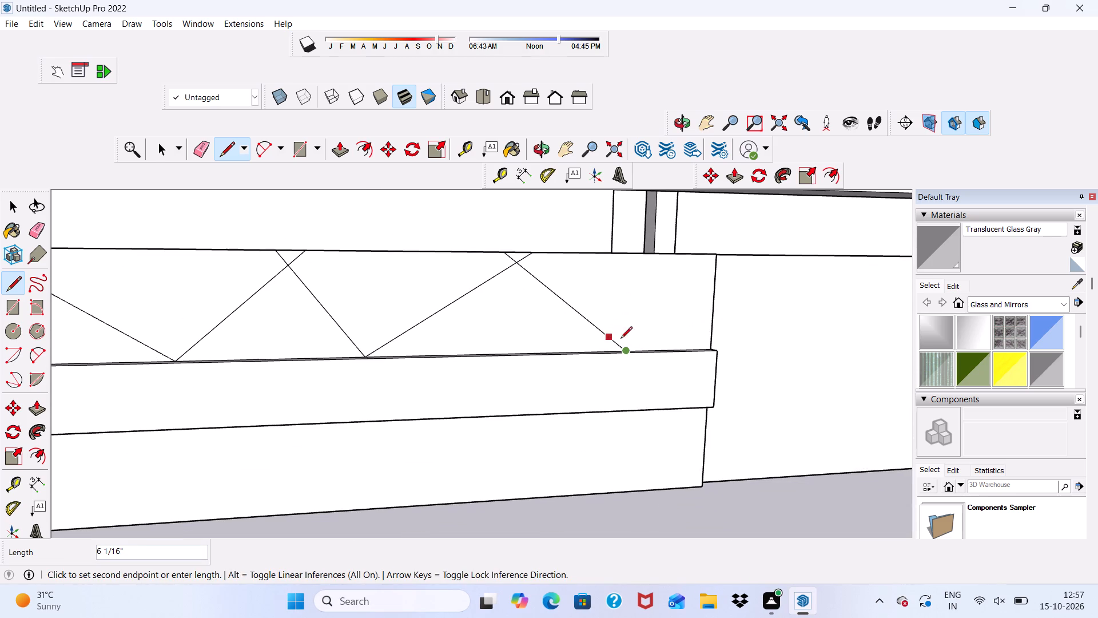
scroll(713, 259, up, 2)
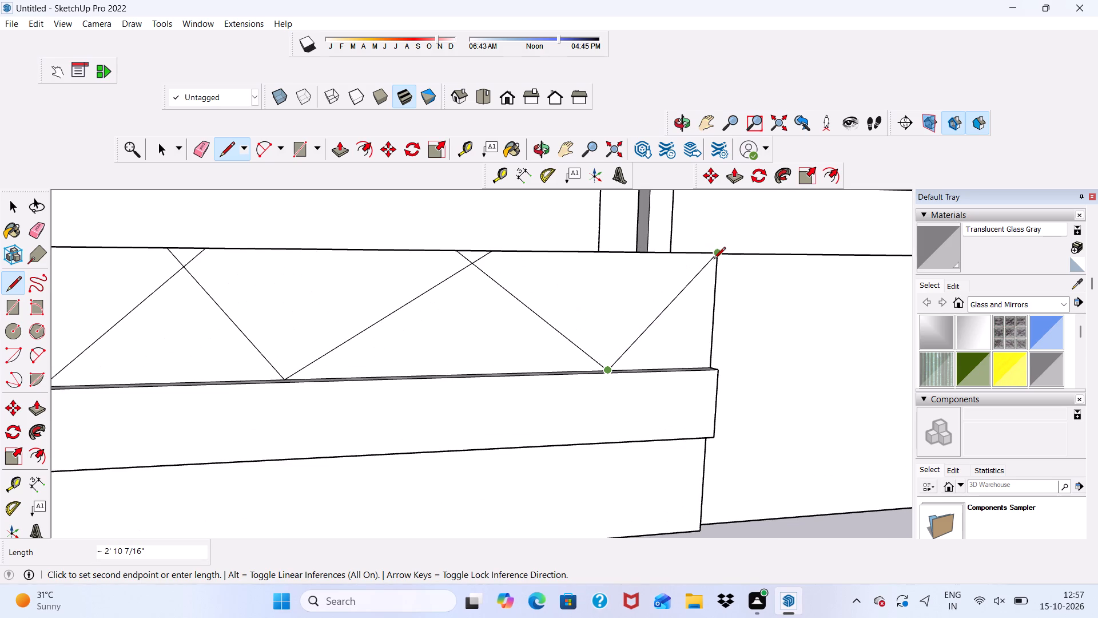
click(714, 260)
Push/Pull the large underside face of the yard floor behind the front boundary wall by about 10 3/4".
scroll(542, 279, down, 16)
middle_drag(476, 383, 415, 395)
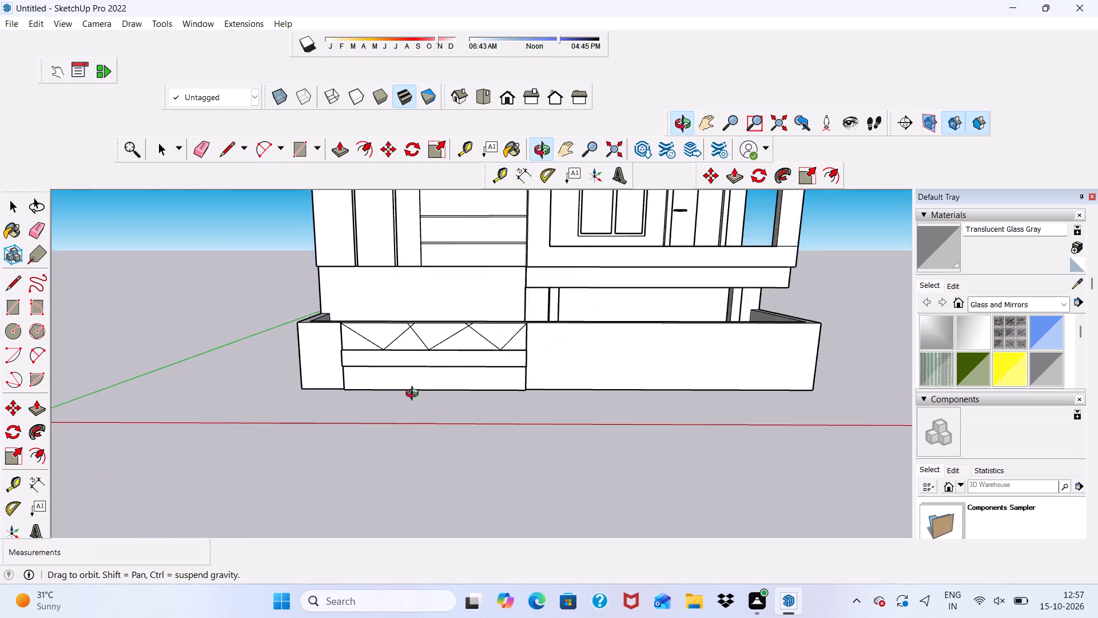
middle_drag(415, 395, 542, 282)
scroll(400, 367, up, 5)
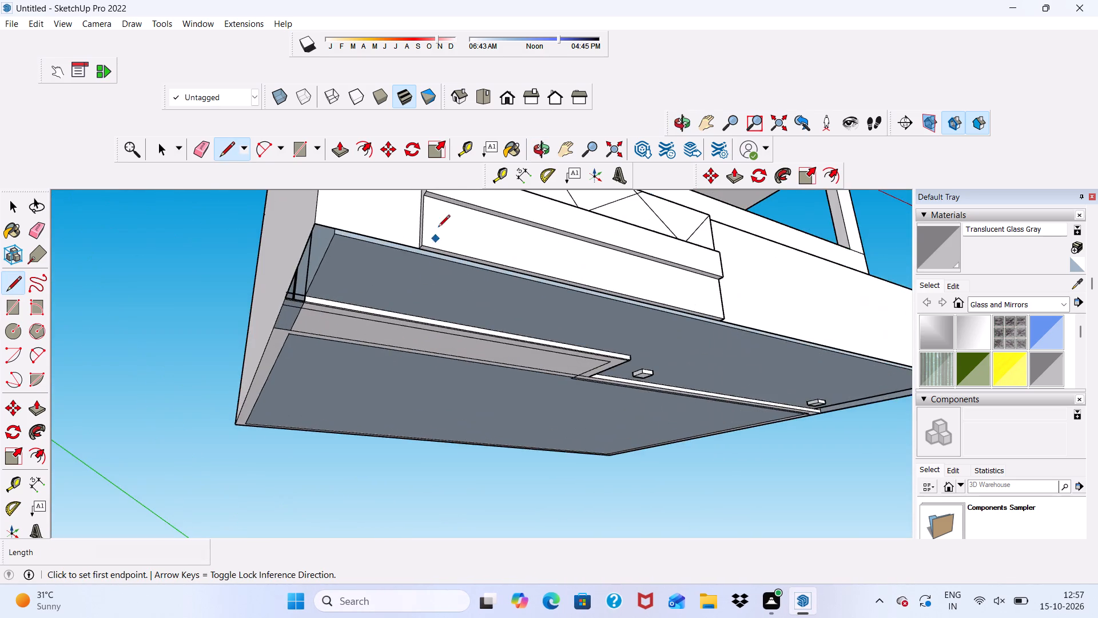
scroll(438, 225, up, 4)
middle_drag(440, 231, 314, 232)
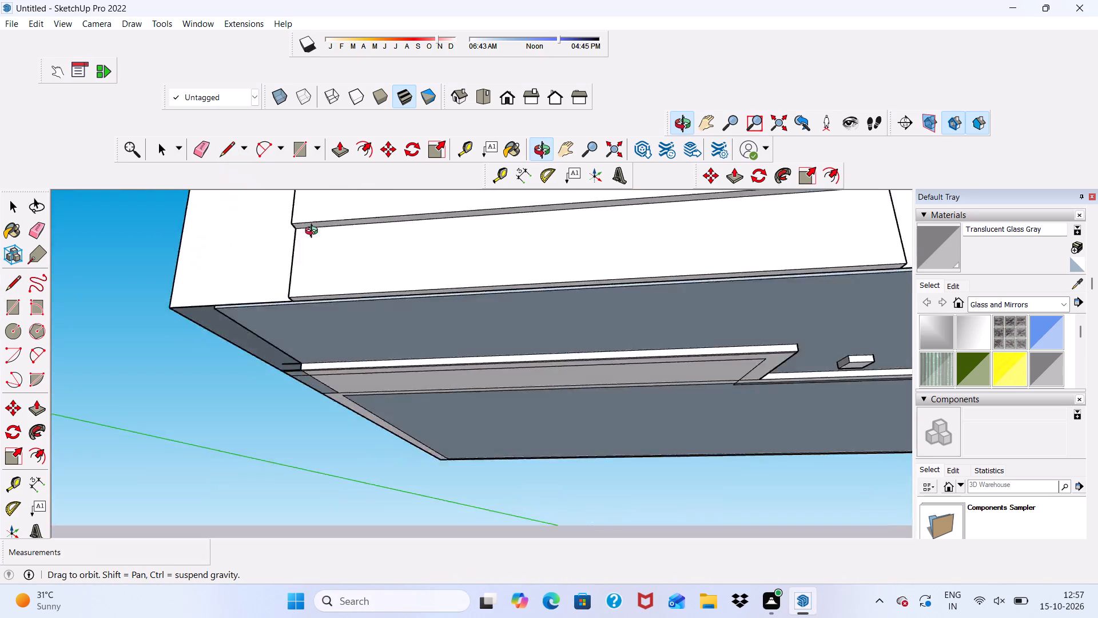
middle_drag(314, 232, 444, 198)
scroll(458, 268, up, 1)
drag(453, 268, 418, 257)
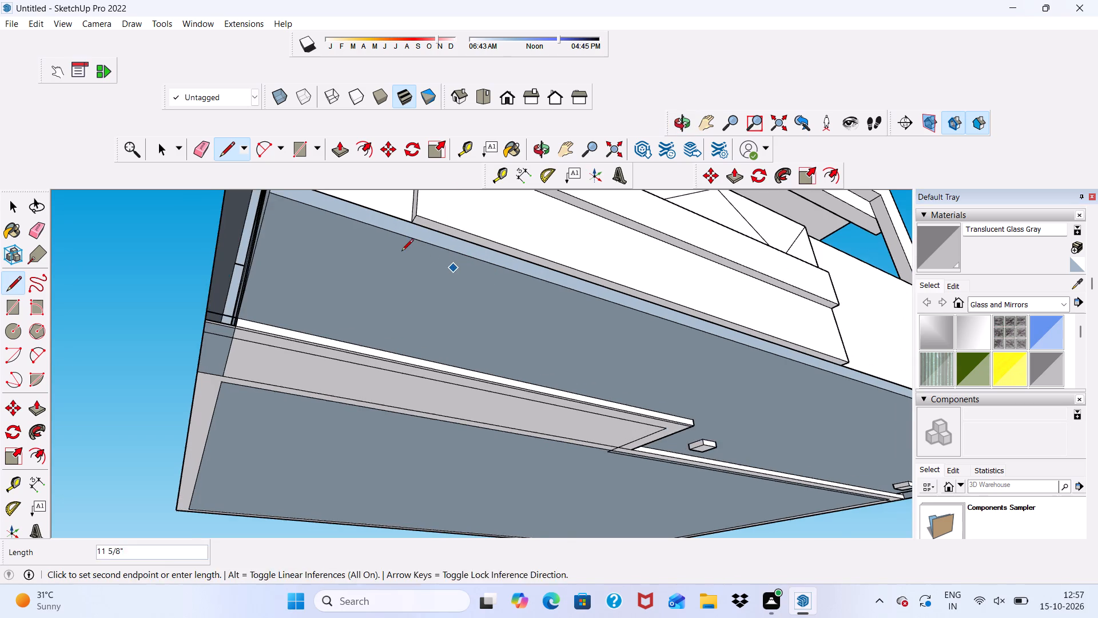
scroll(401, 252, up, 2)
key(space)
click(379, 271)
click(337, 145)
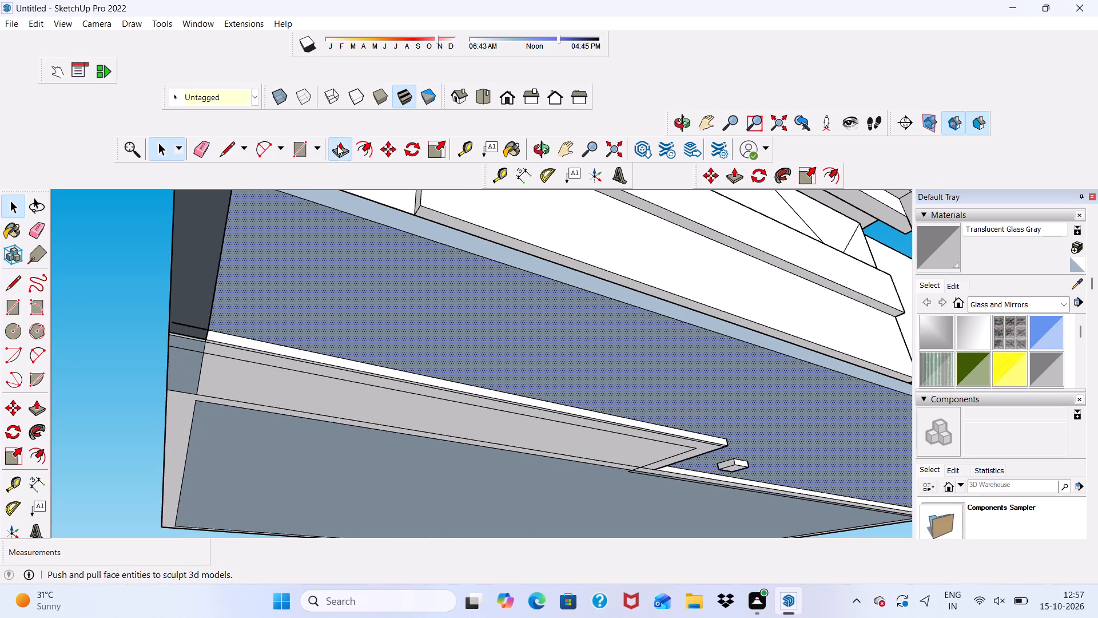
click(357, 257)
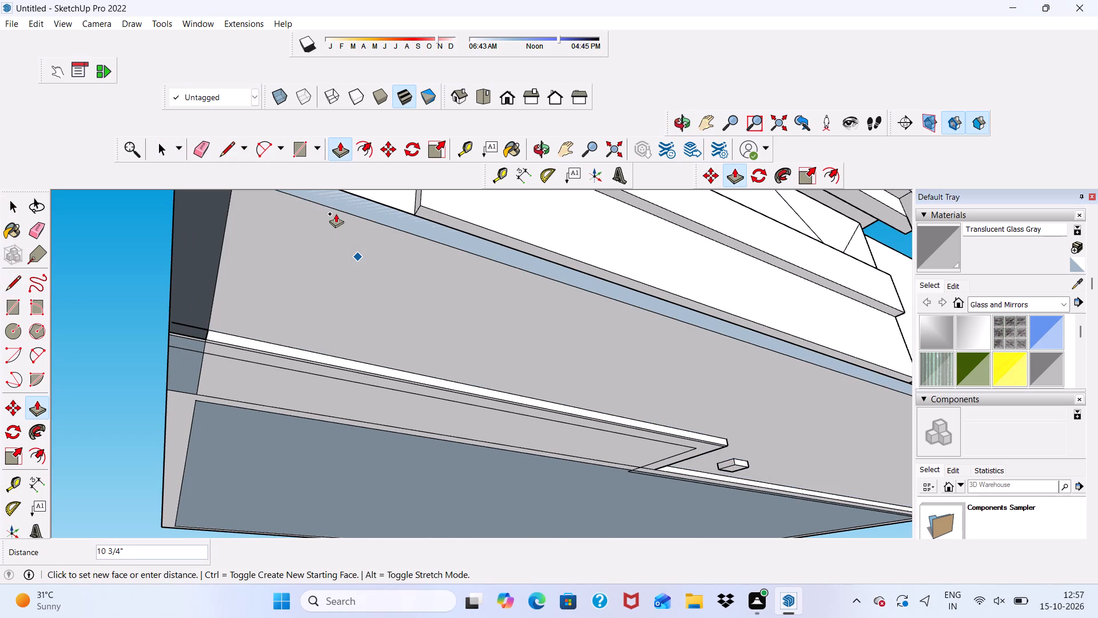
click(336, 213)
Push/Pull the narrow strip face along the front boundary wall's inner bottom edge 9" outward to the wall's front face.
scroll(355, 251, down, 3)
middle_drag(362, 259, 272, 412)
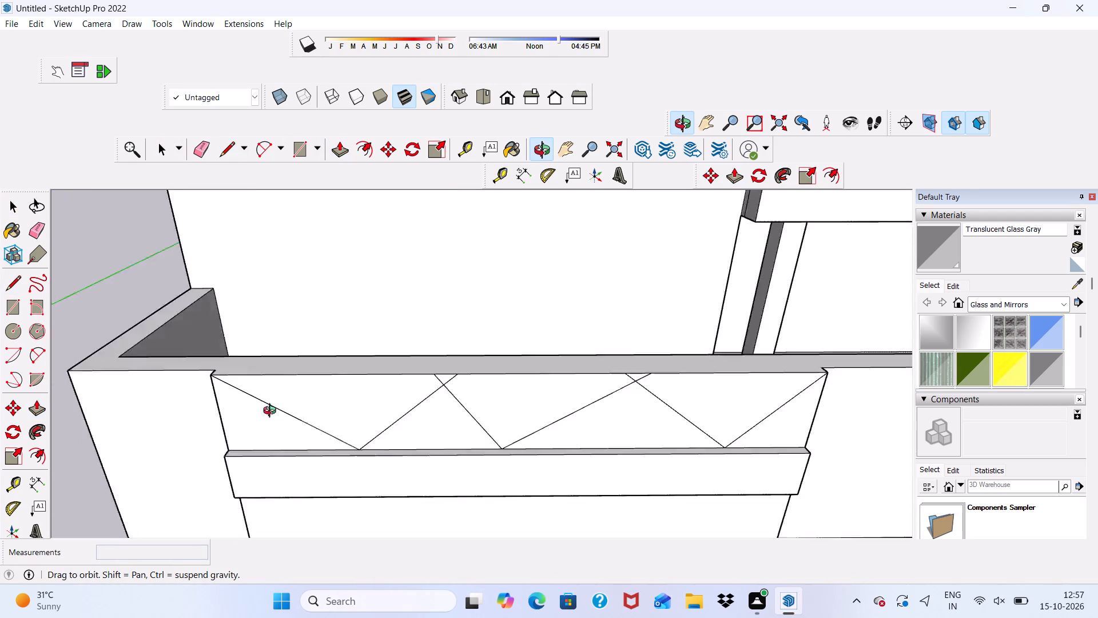
middle_drag(272, 412, 363, 283)
scroll(276, 266, up, 4)
scroll(160, 269, up, 3)
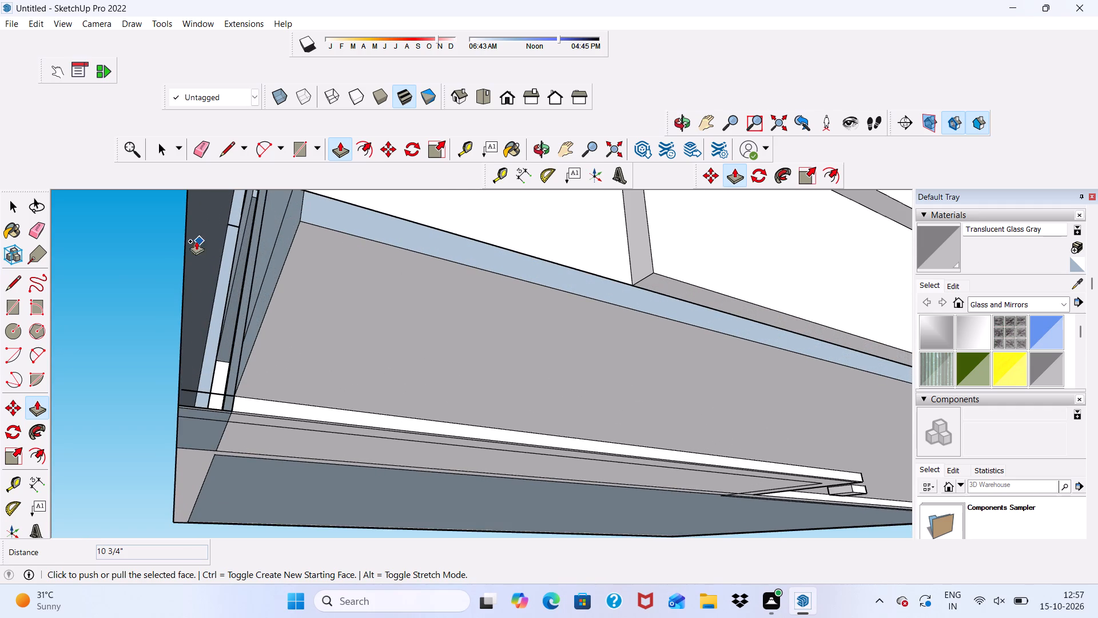
scroll(345, 242, up, 3)
key(space)
middle_drag(364, 221, 188, 241)
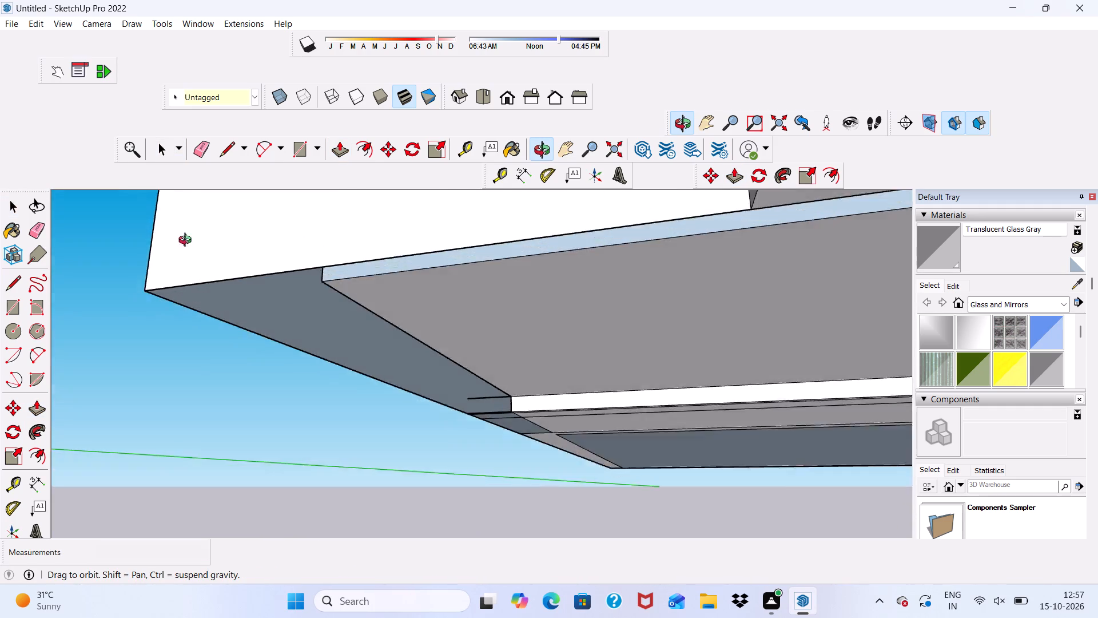
middle_drag(188, 241, 201, 283)
scroll(281, 311, up, 4)
scroll(283, 288, down, 1)
middle_drag(264, 145, 298, 256)
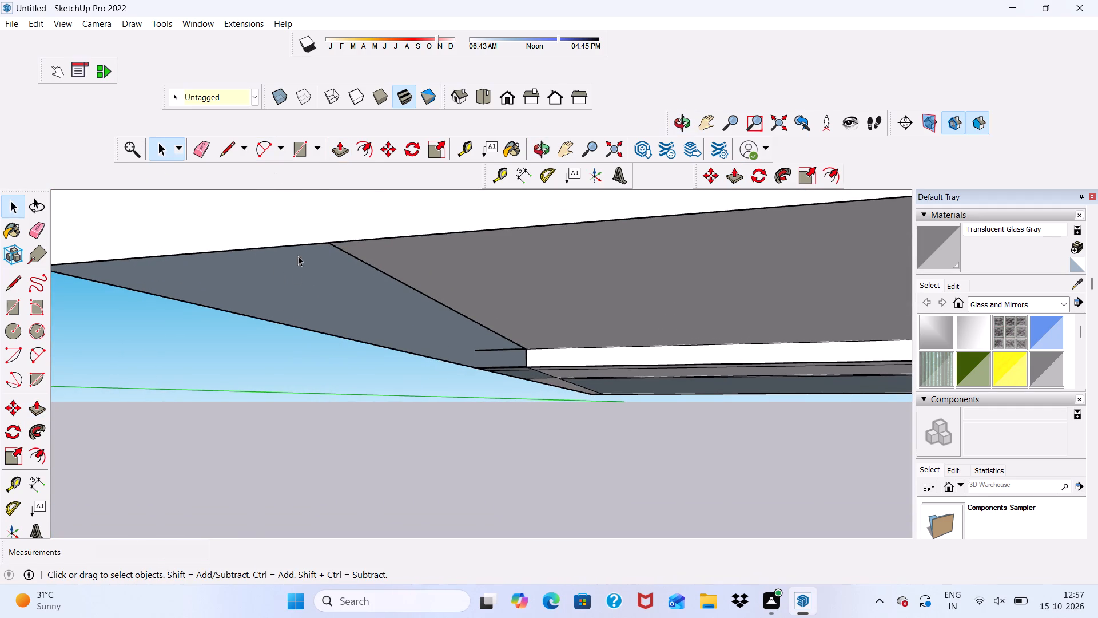
middle_drag(298, 256, 316, 182)
scroll(324, 190, up, 1)
scroll(288, 267, down, 13)
middle_drag(292, 354, 448, 304)
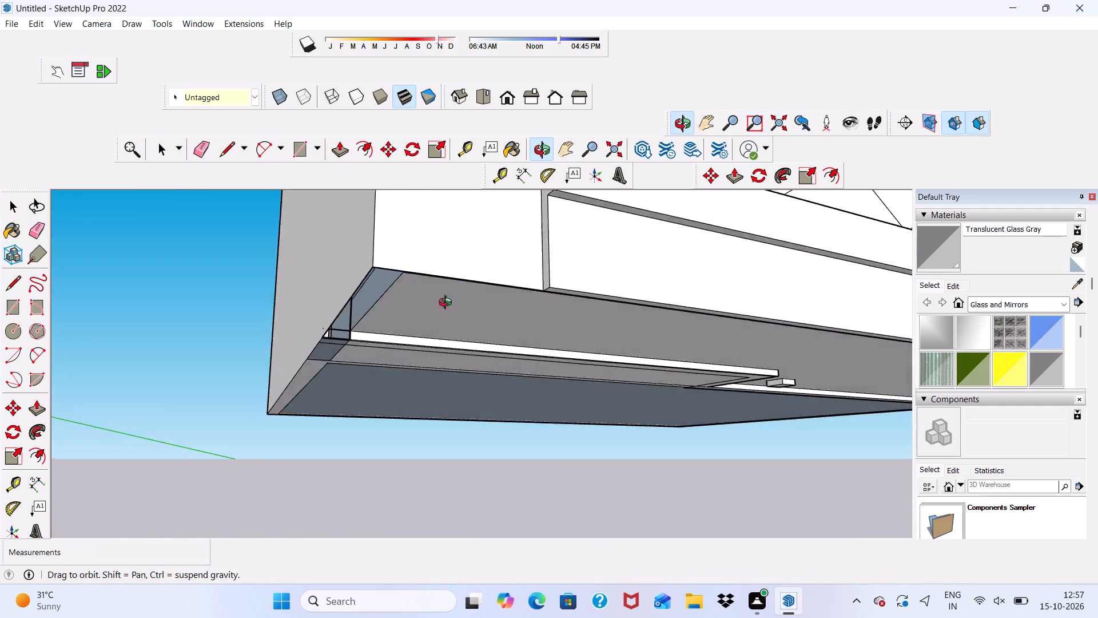
middle_drag(448, 304, 280, 280)
scroll(349, 257, up, 4)
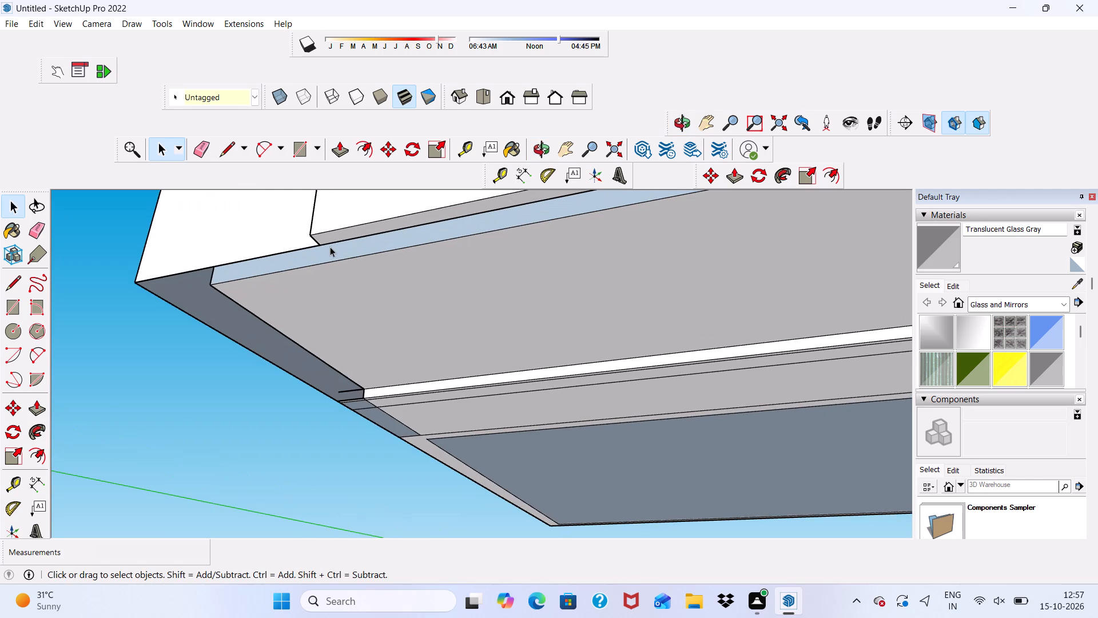
scroll(330, 247, up, 5)
click(328, 258)
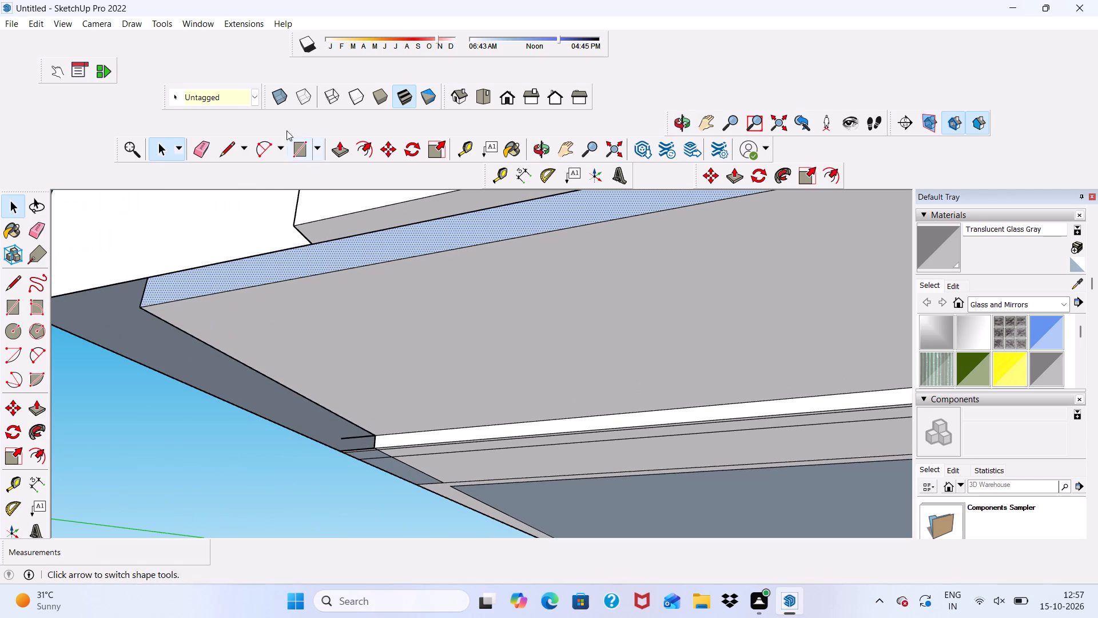
click(337, 149)
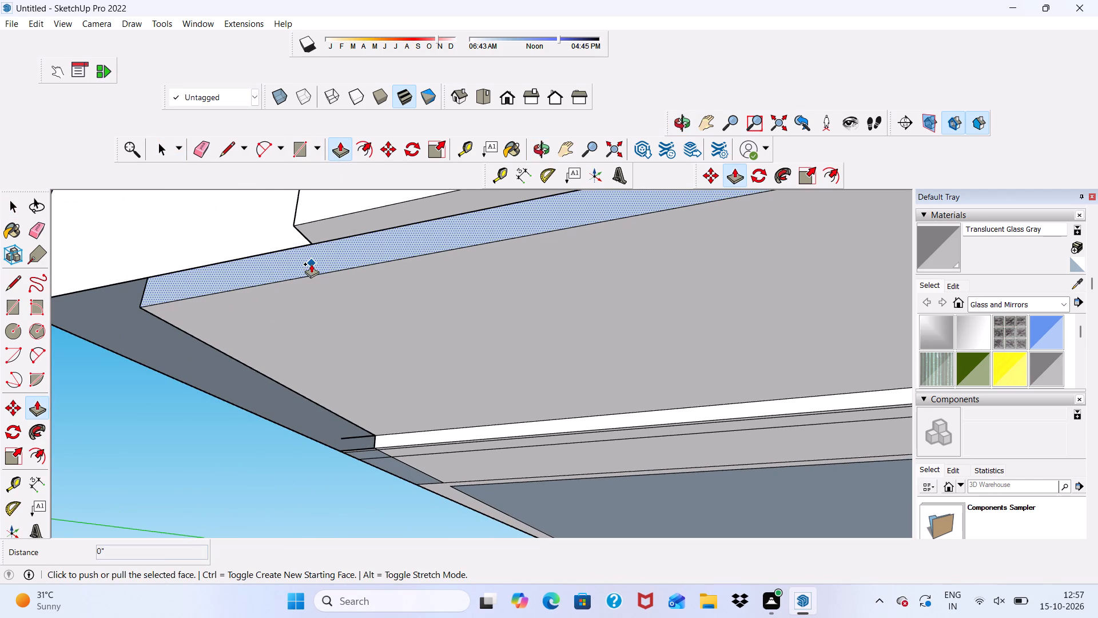
click(311, 264)
click(265, 231)
scroll(280, 266, down, 7)
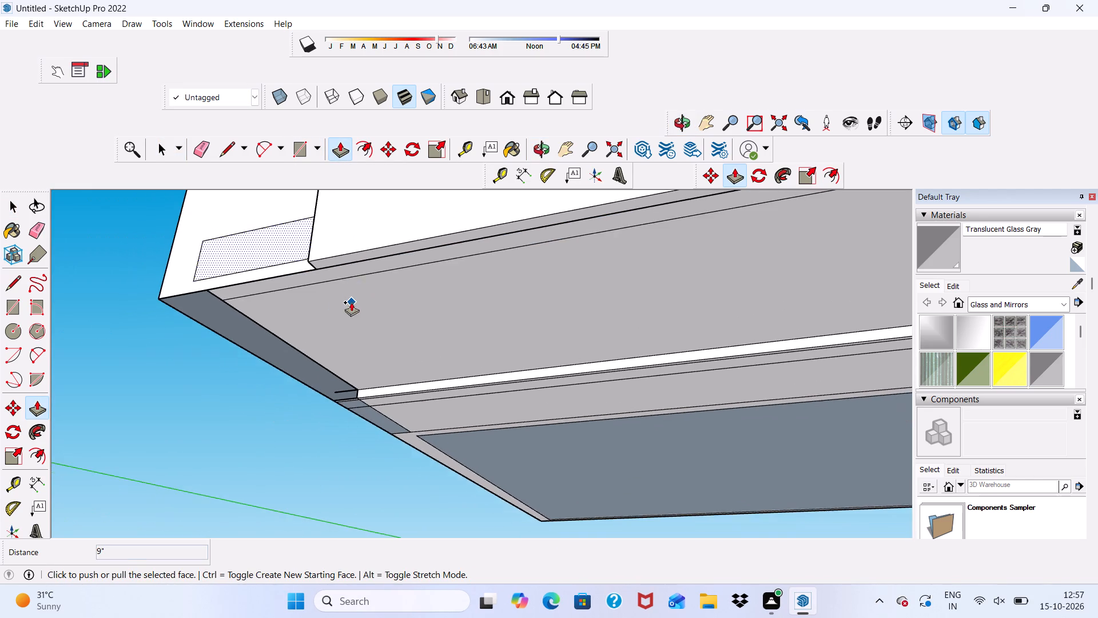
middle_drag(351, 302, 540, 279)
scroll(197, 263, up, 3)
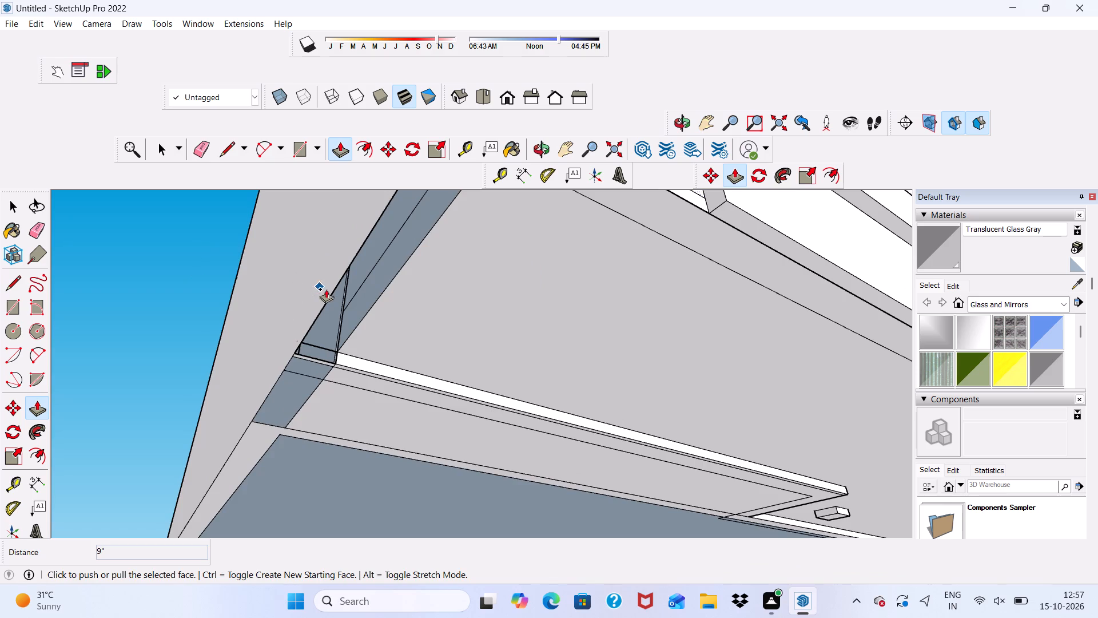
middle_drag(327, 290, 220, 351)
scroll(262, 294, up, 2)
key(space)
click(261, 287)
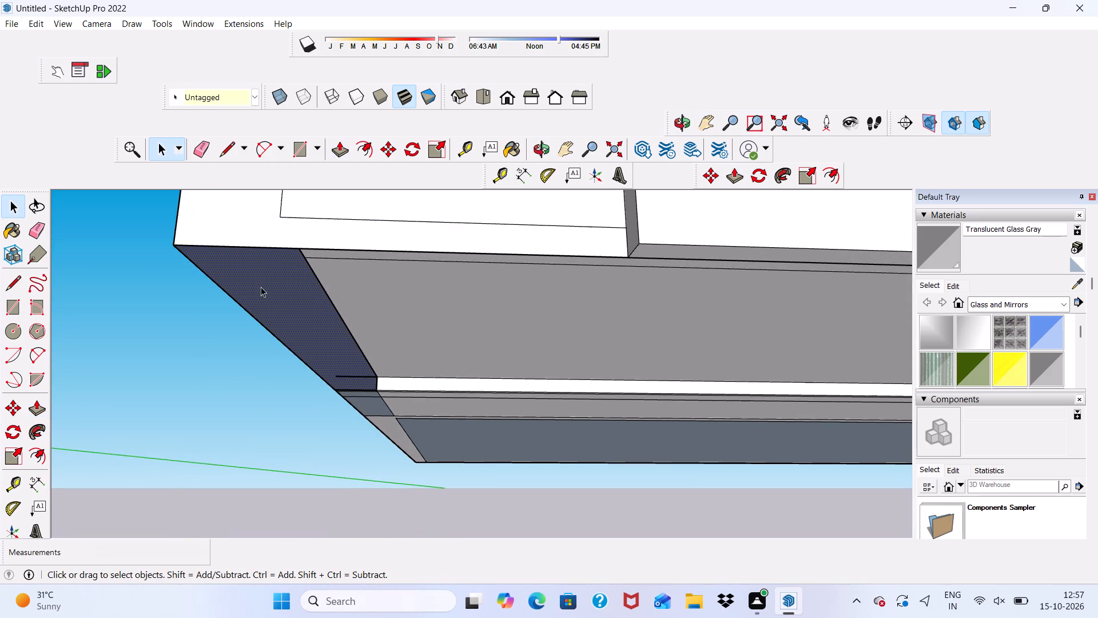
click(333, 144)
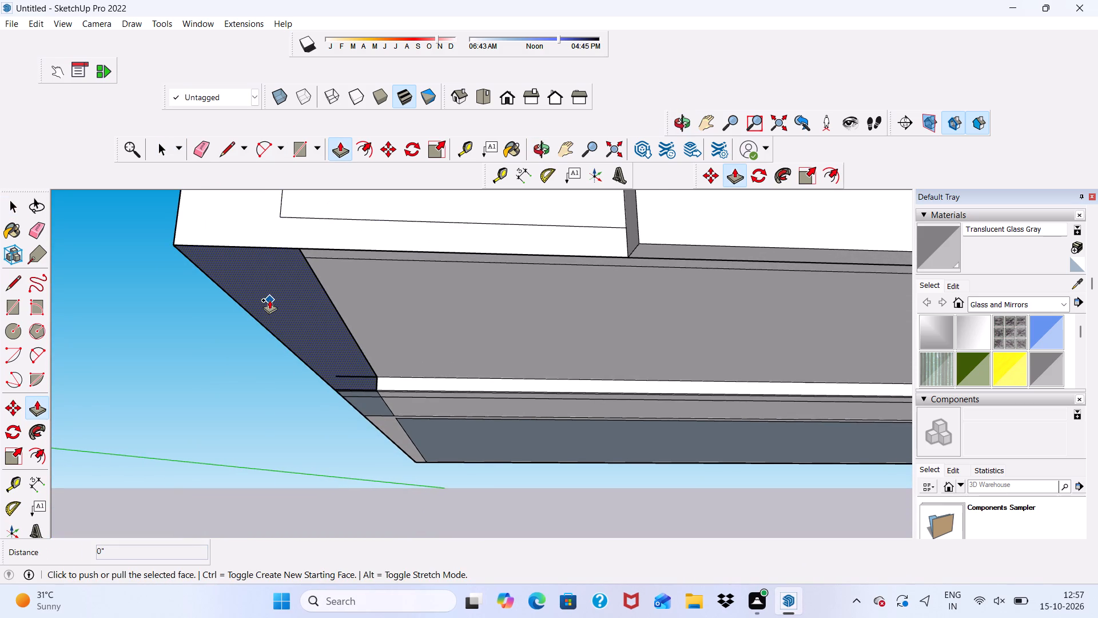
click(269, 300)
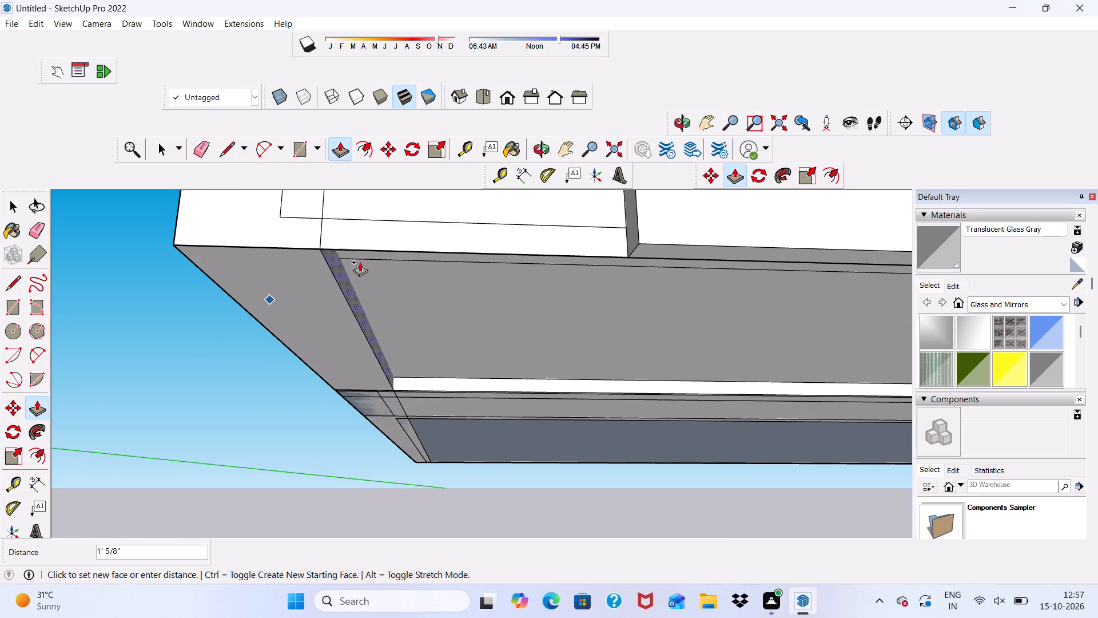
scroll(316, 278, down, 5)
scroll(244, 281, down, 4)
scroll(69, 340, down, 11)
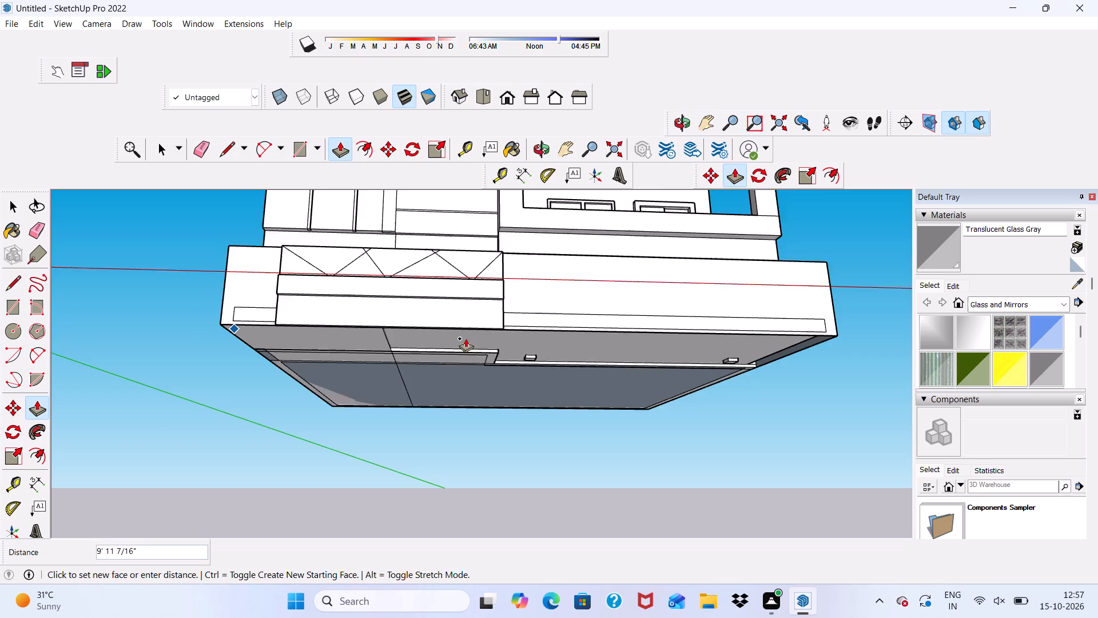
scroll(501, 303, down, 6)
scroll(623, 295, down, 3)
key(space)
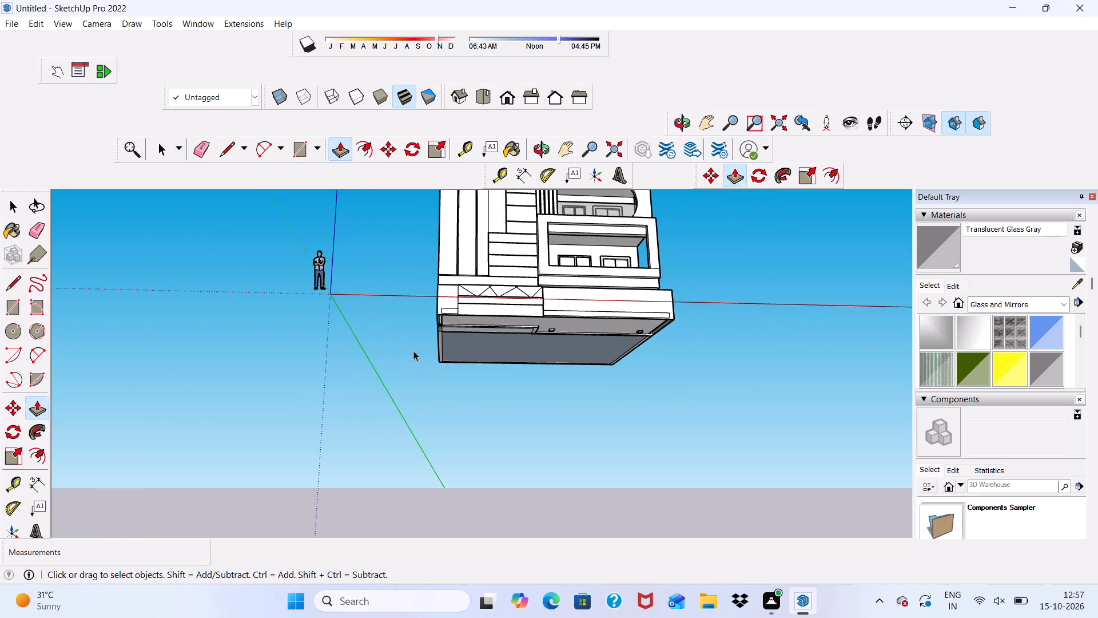
Push/Pull the yard floor's large underside face 3" down, level with the adjoining underside.
scroll(439, 334, up, 20)
scroll(439, 334, up, 1)
middle_drag(431, 326, 485, 338)
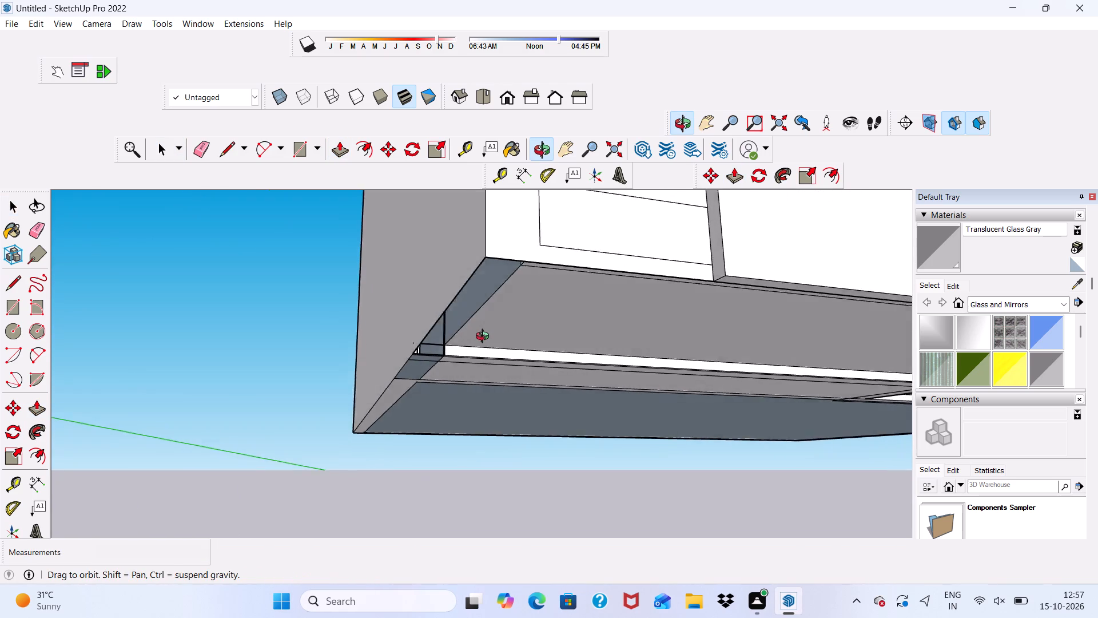
middle_drag(485, 338, 474, 327)
scroll(474, 327, up, 5)
click(474, 286)
click(498, 322)
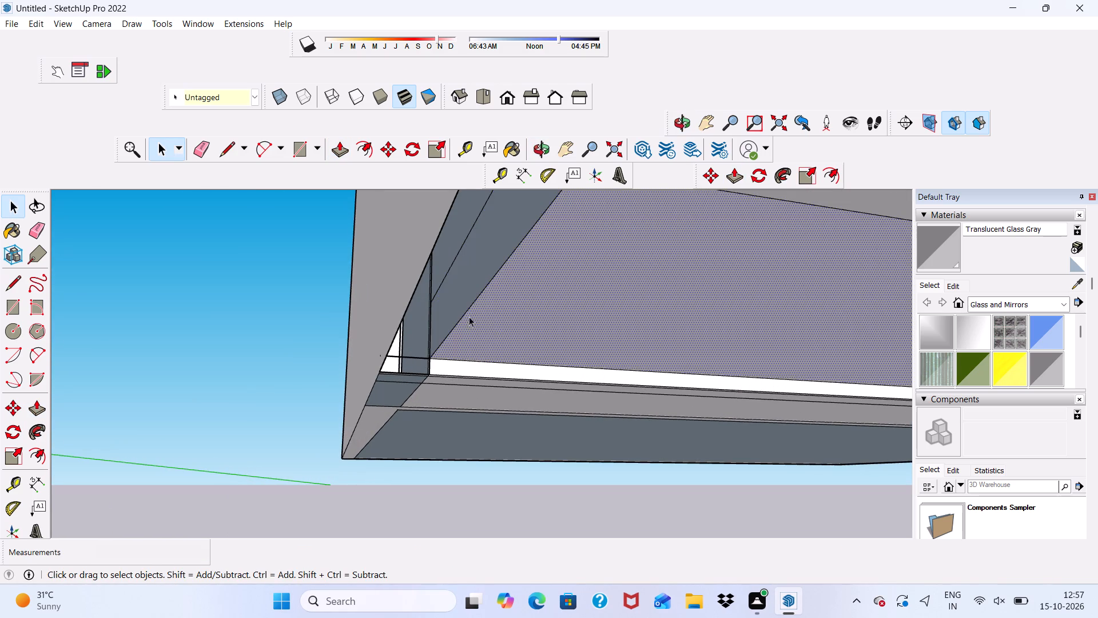
click(336, 145)
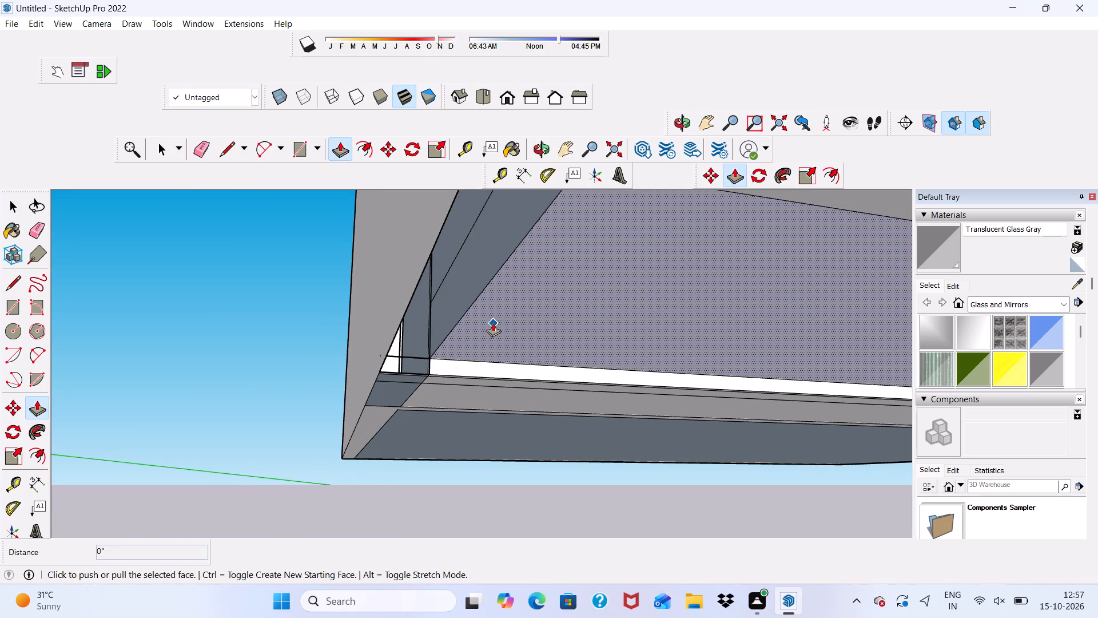
click(501, 304)
click(403, 379)
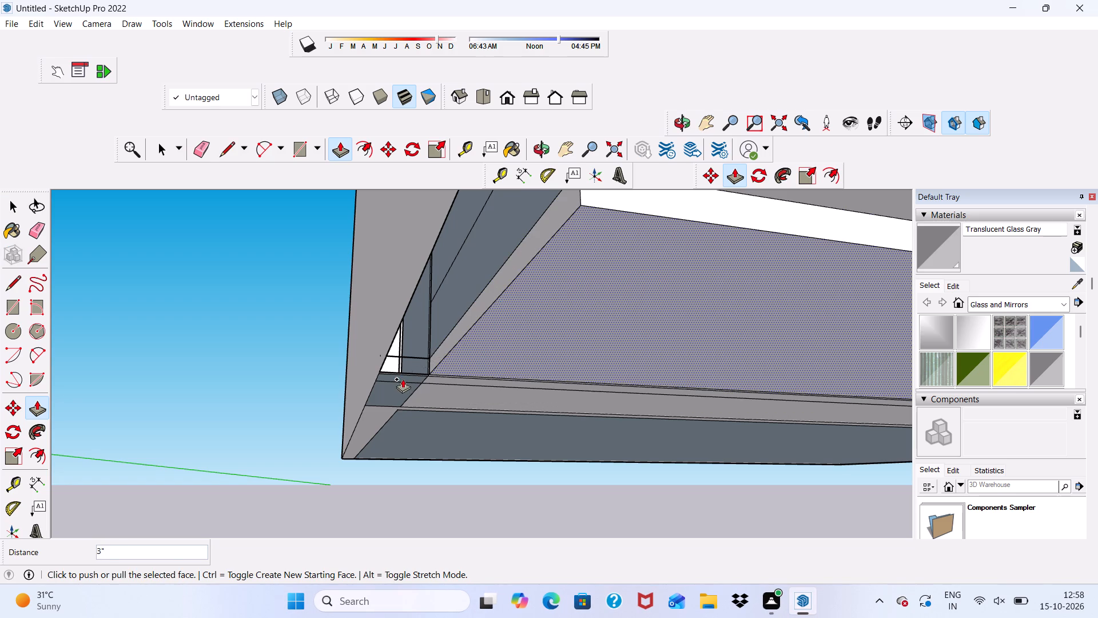
Push/Pull the narrow strip face along the side wall's inner bottom edge 9" outward to the wall's outer face.
scroll(472, 292, up, 4)
key(space)
click(479, 316)
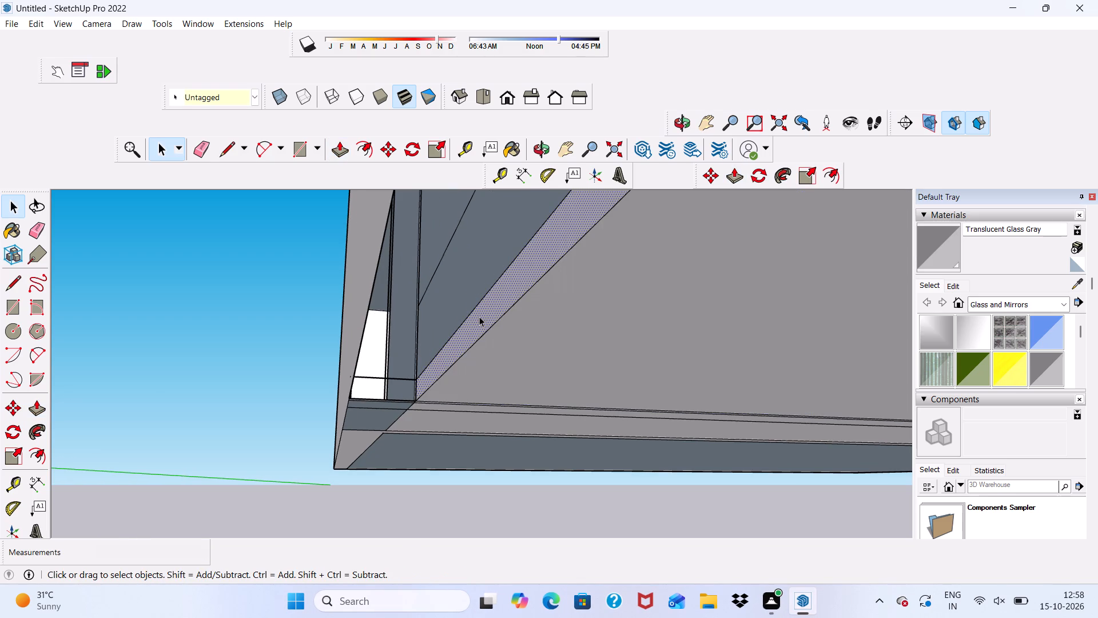
click(335, 145)
scroll(507, 342, up, 1)
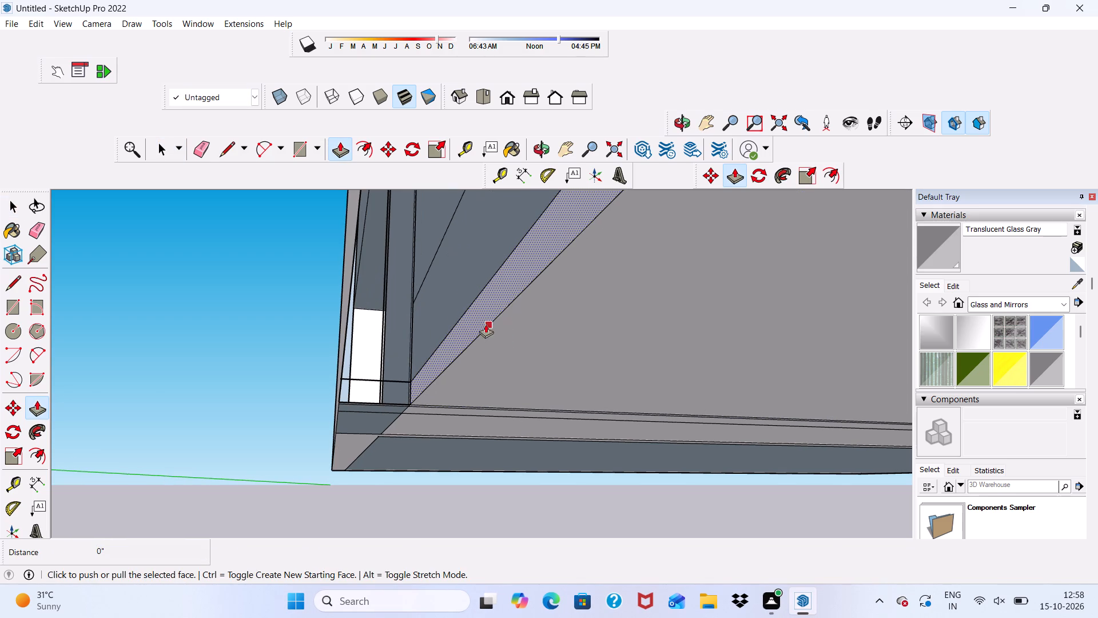
click(479, 319)
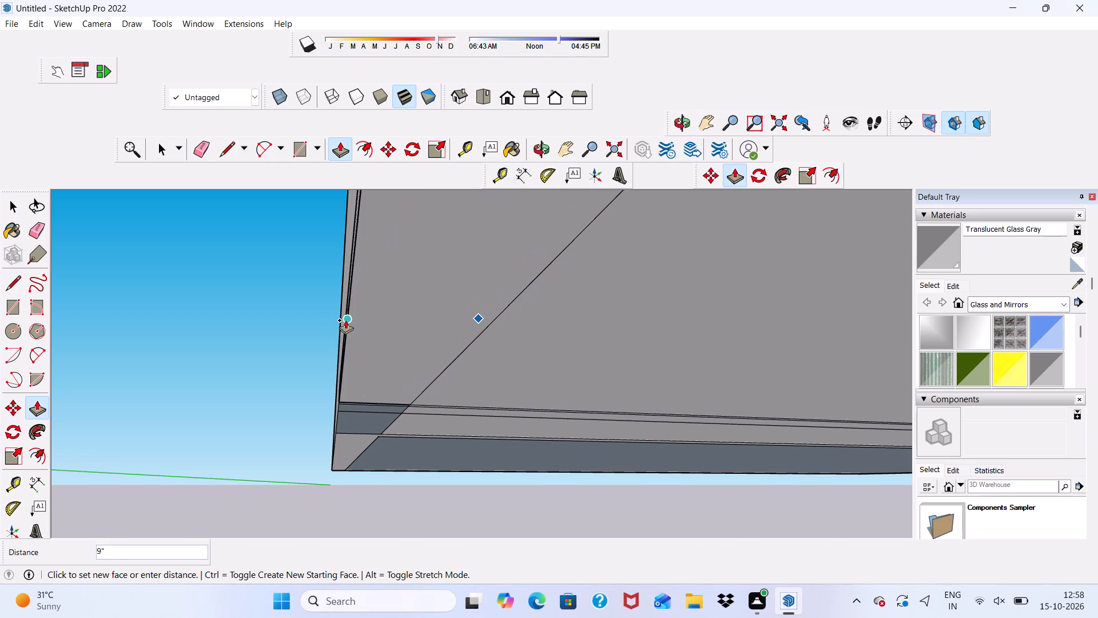
middle_drag(341, 320, 449, 417)
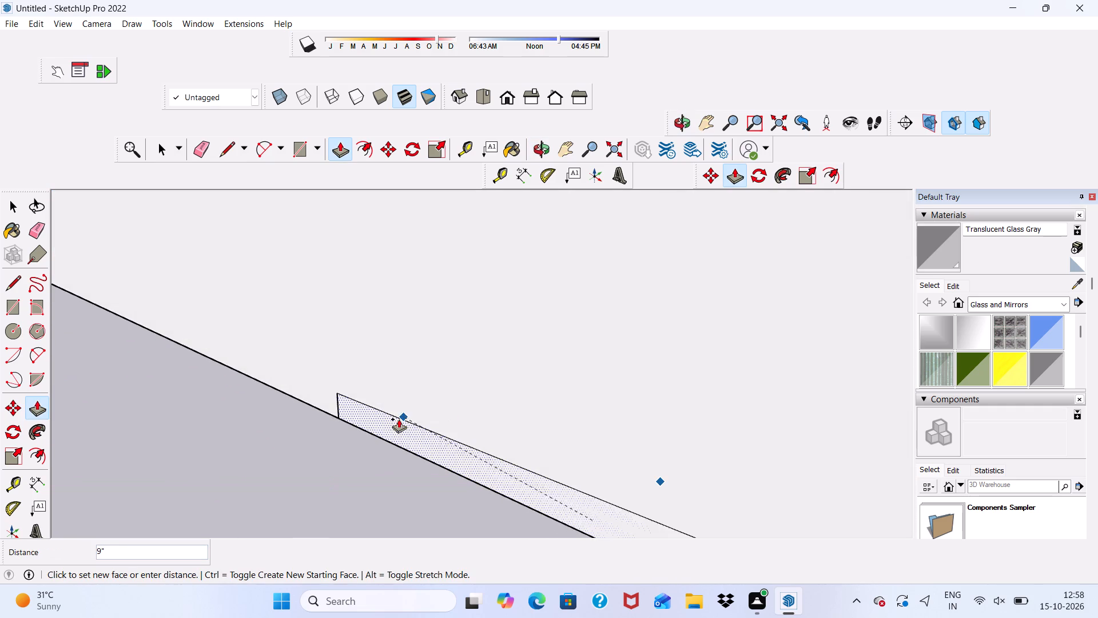
click(390, 406)
Push/Pull the long horizontal face in the side wall's base recess upward by about 4" to fill the recess.
scroll(384, 440, up, 5)
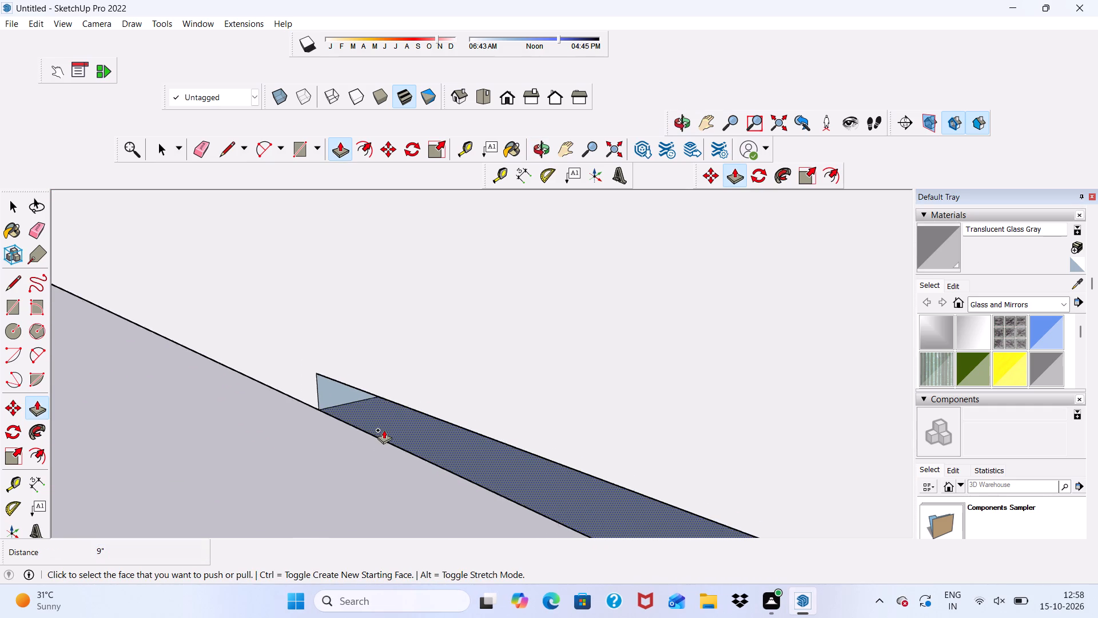
scroll(384, 430, up, 1)
click(384, 430)
click(368, 365)
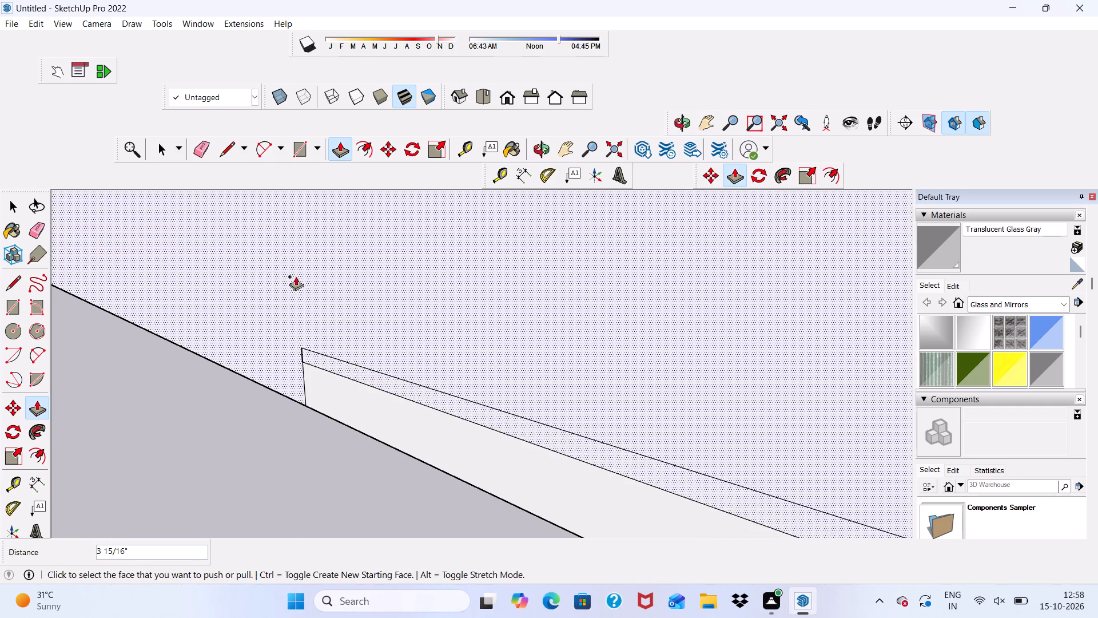
key(space)
Erase the leftover edges outlining the filled strip along the base of the side wall's outer face.
drag(199, 148, 214, 162)
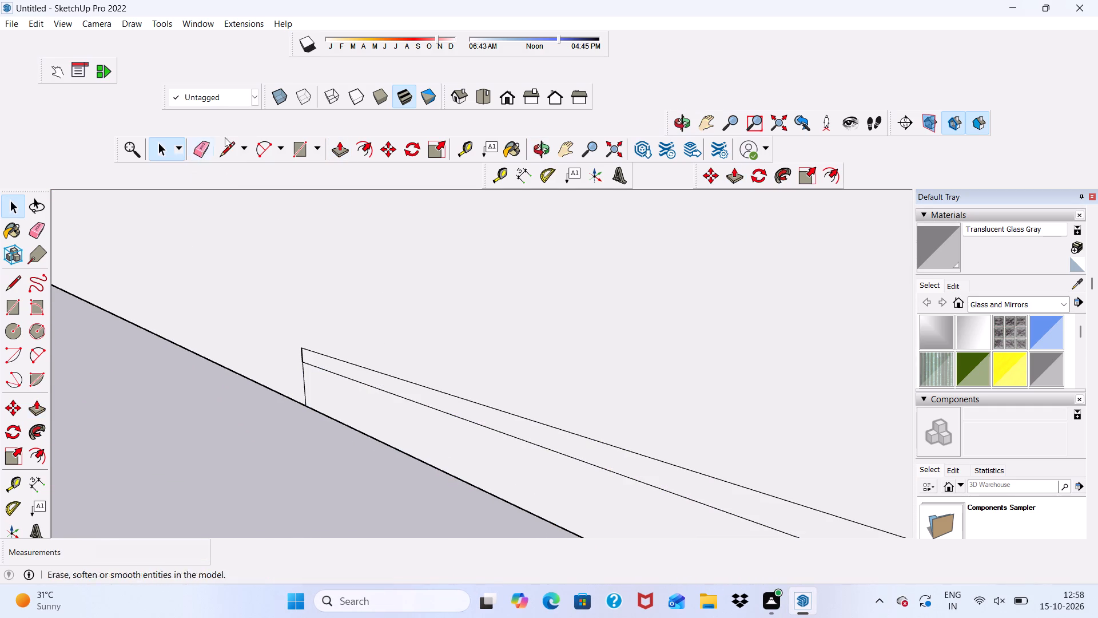
click(196, 151)
drag(306, 348, 327, 373)
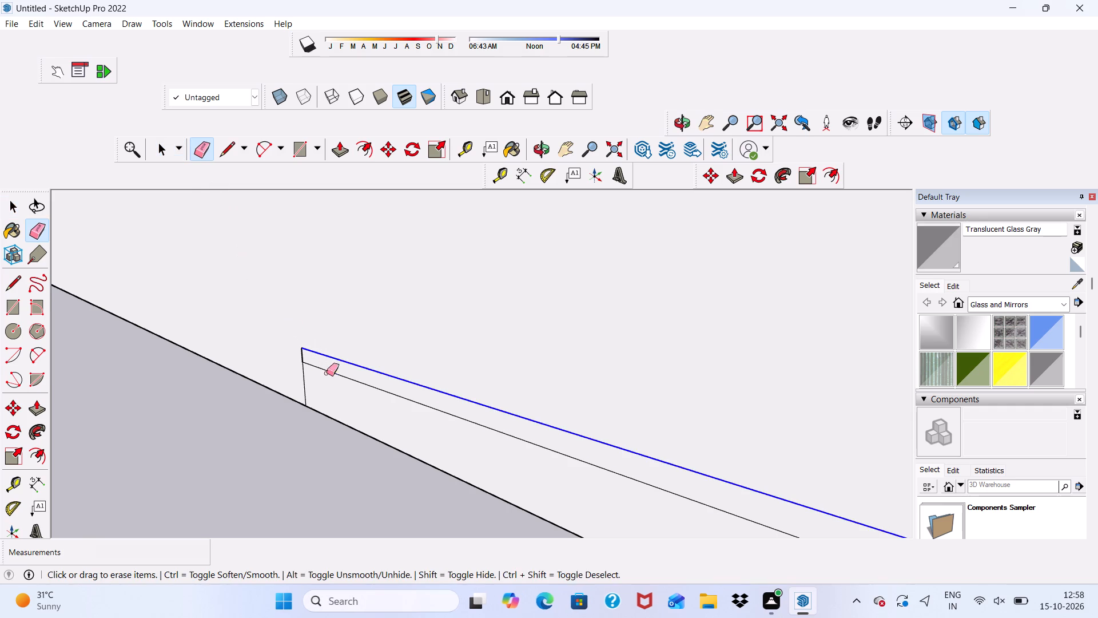
drag(327, 373, 328, 375)
key(ctrl+z)
scroll(309, 368, up, 4)
drag(301, 360, 305, 369)
click(320, 346)
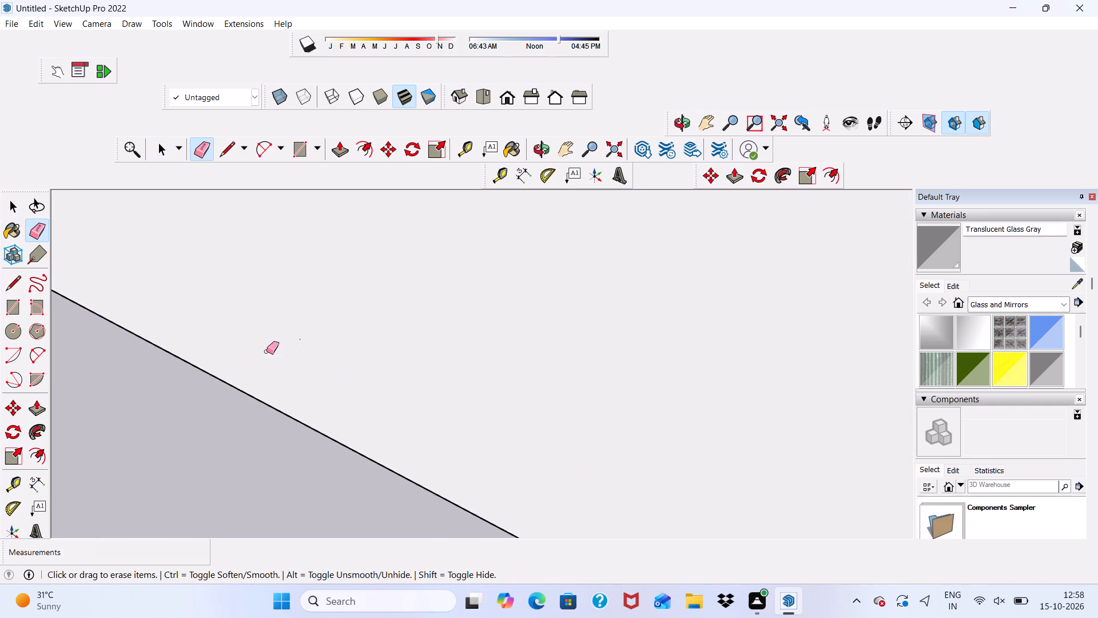
scroll(246, 366, down, 17)
scroll(365, 455, up, 7)
drag(344, 461, 335, 470)
drag(342, 449, 327, 454)
scroll(277, 454, down, 1)
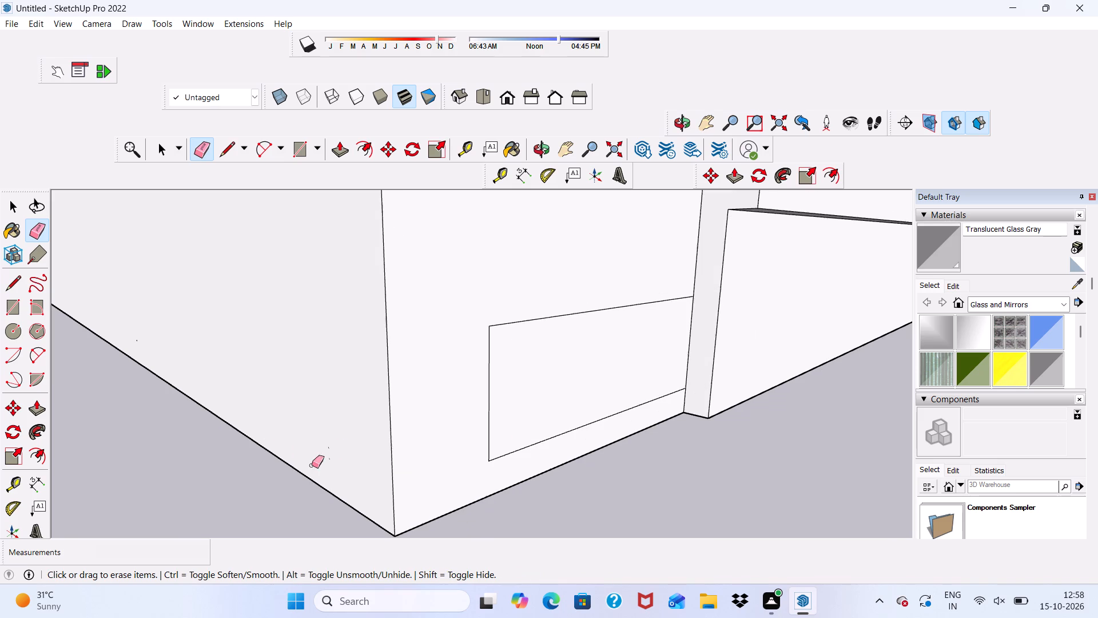
Erase the leftover rectangular outline low on the front face of the wall's corner pier.
drag(520, 315, 541, 443)
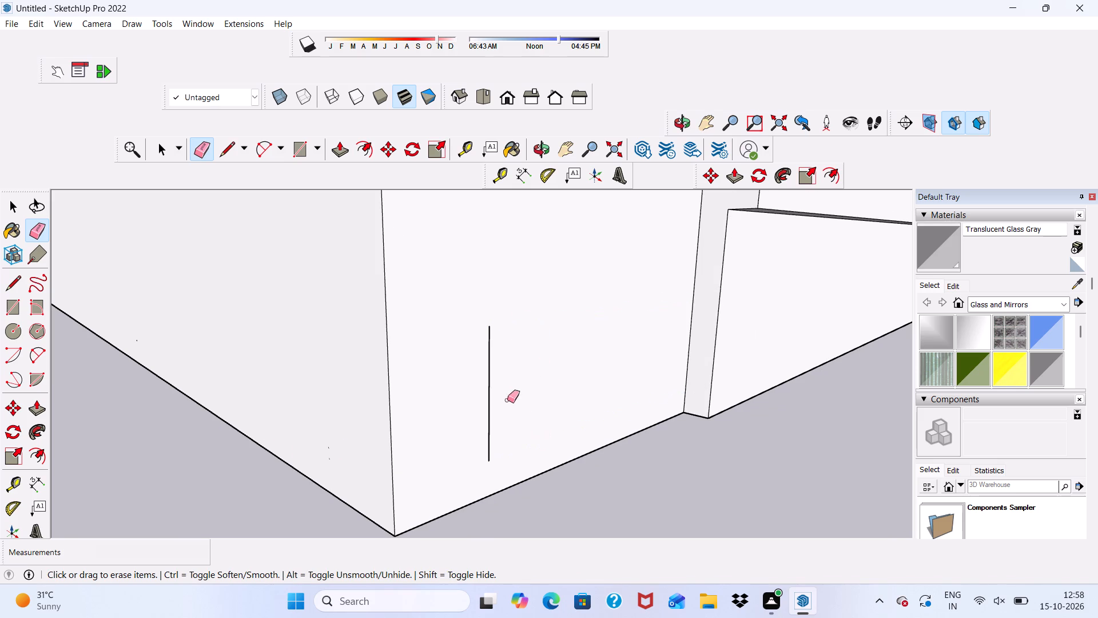
drag(491, 367, 490, 409)
scroll(449, 442, down, 5)
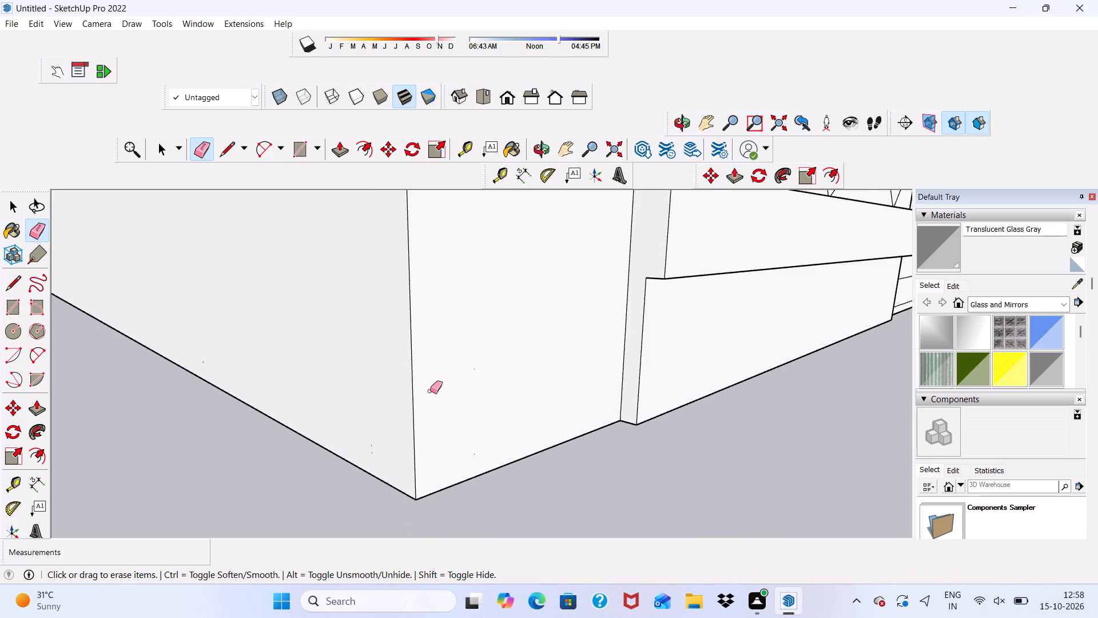
Push/Pull the small triangular face in the gap beneath the wall corner by 9" toward the side wall's outer face.
scroll(427, 390, down, 5)
middle_drag(453, 439, 361, 263)
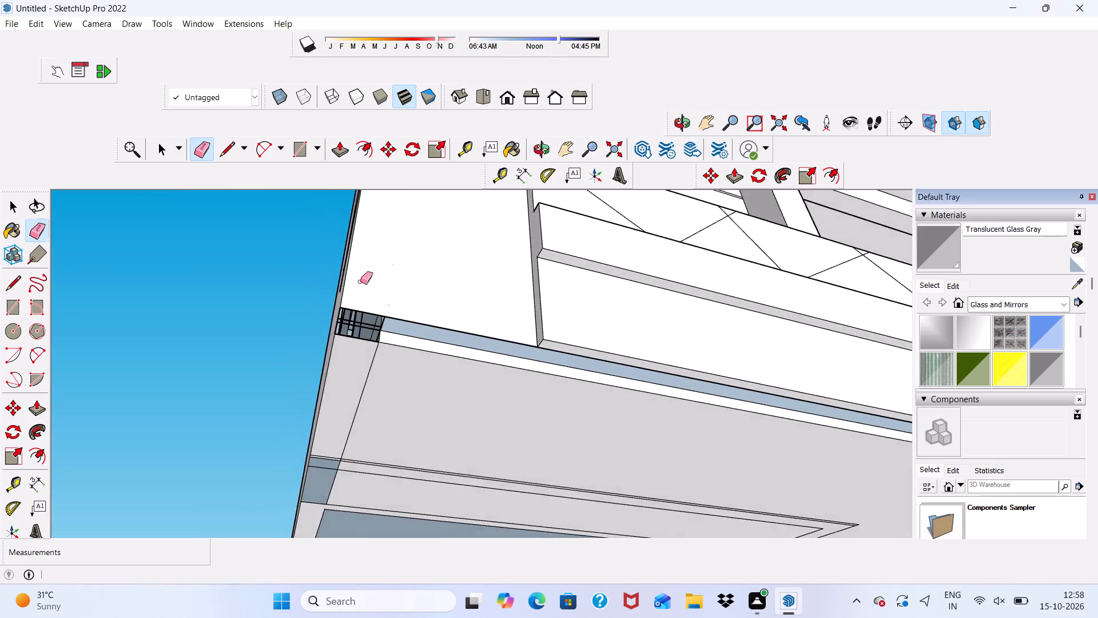
scroll(383, 323, up, 17)
key(space)
scroll(226, 309, down, 3)
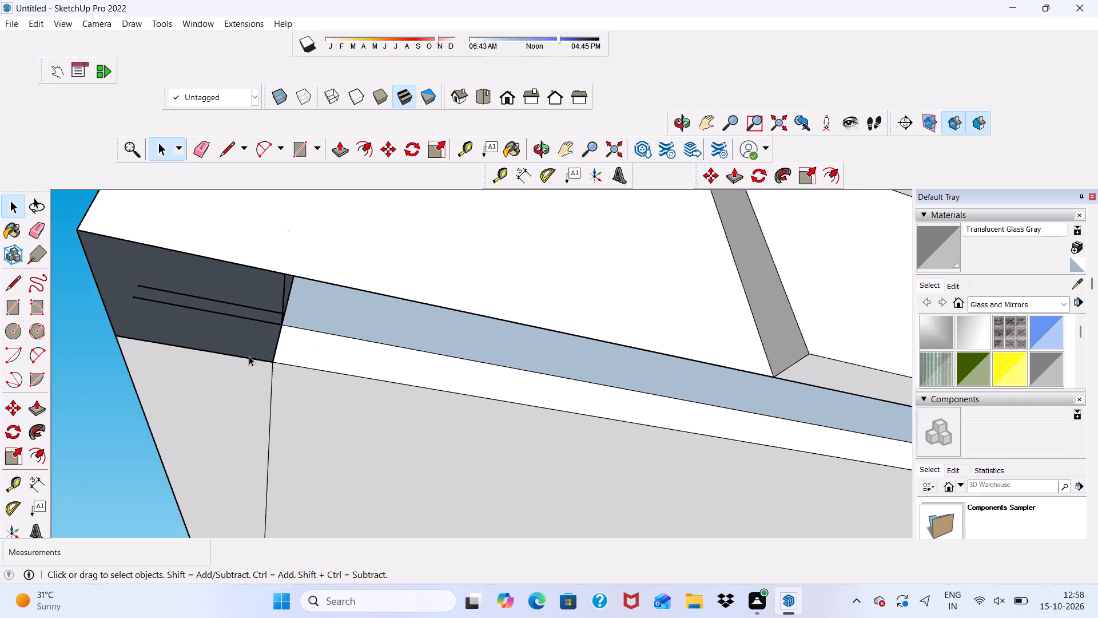
scroll(249, 356, down, 2)
middle_drag(304, 371, 442, 442)
scroll(289, 319, up, 4)
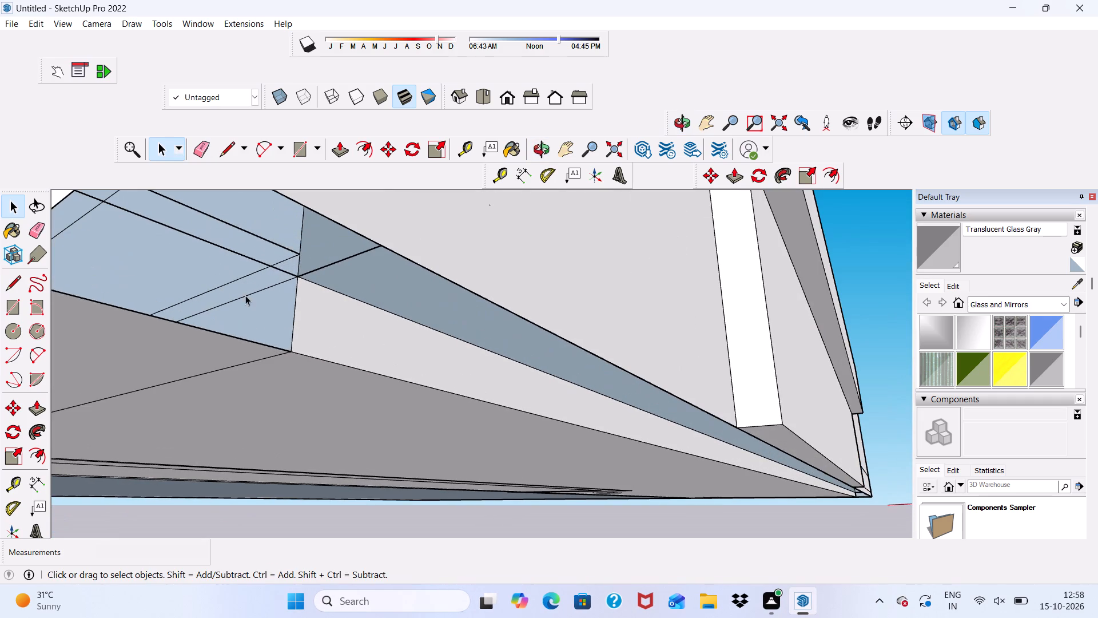
click(252, 304)
click(338, 144)
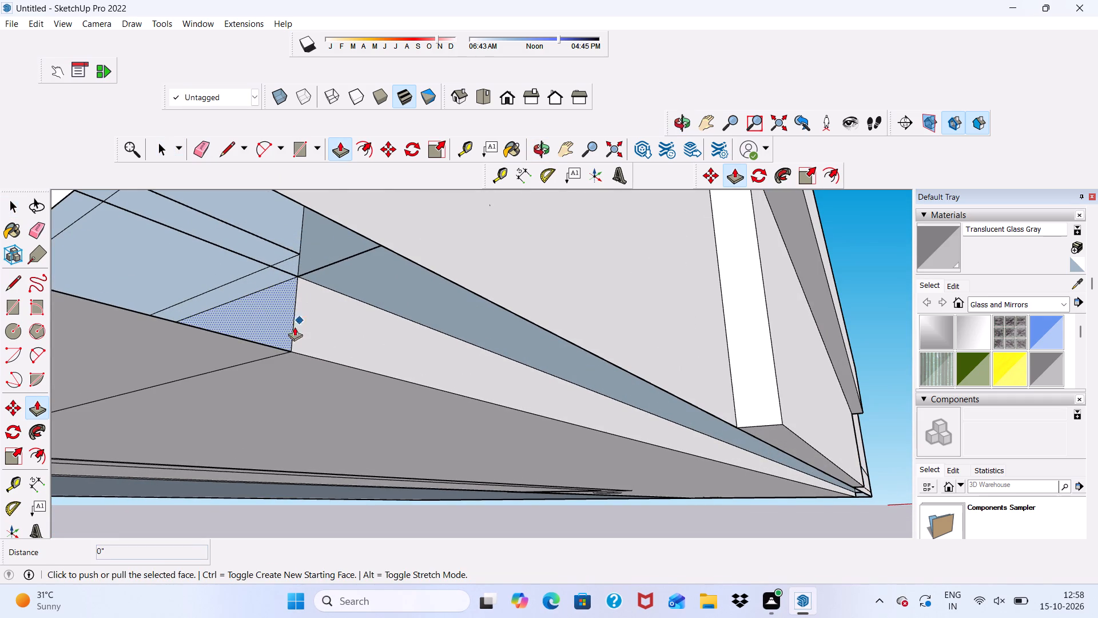
click(269, 319)
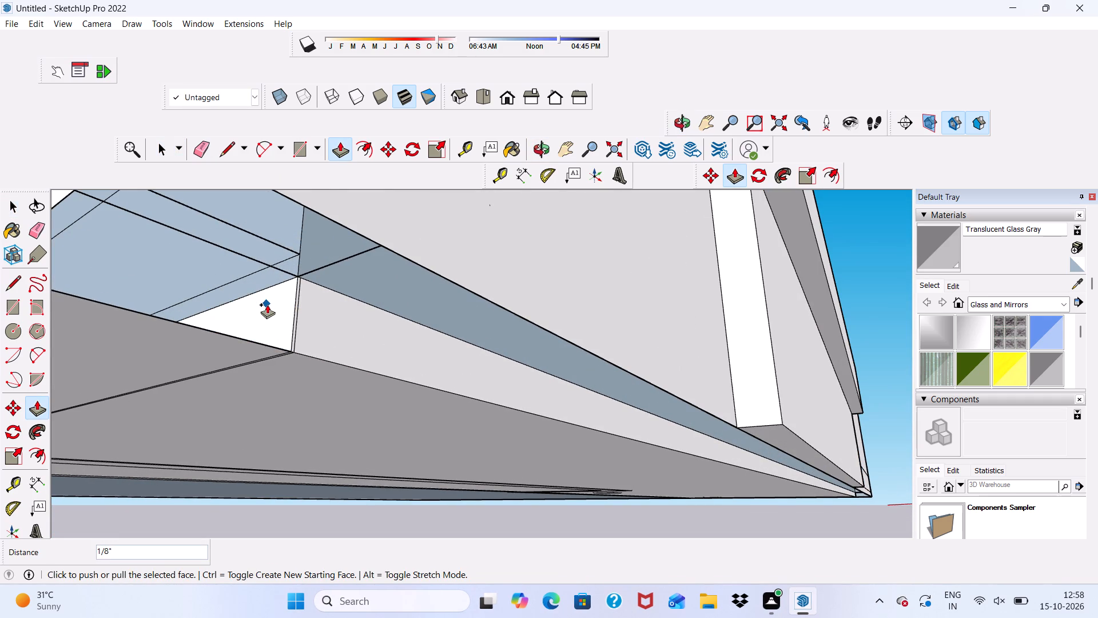
scroll(268, 305, up, 2)
key(ctrl+z)
click(274, 326)
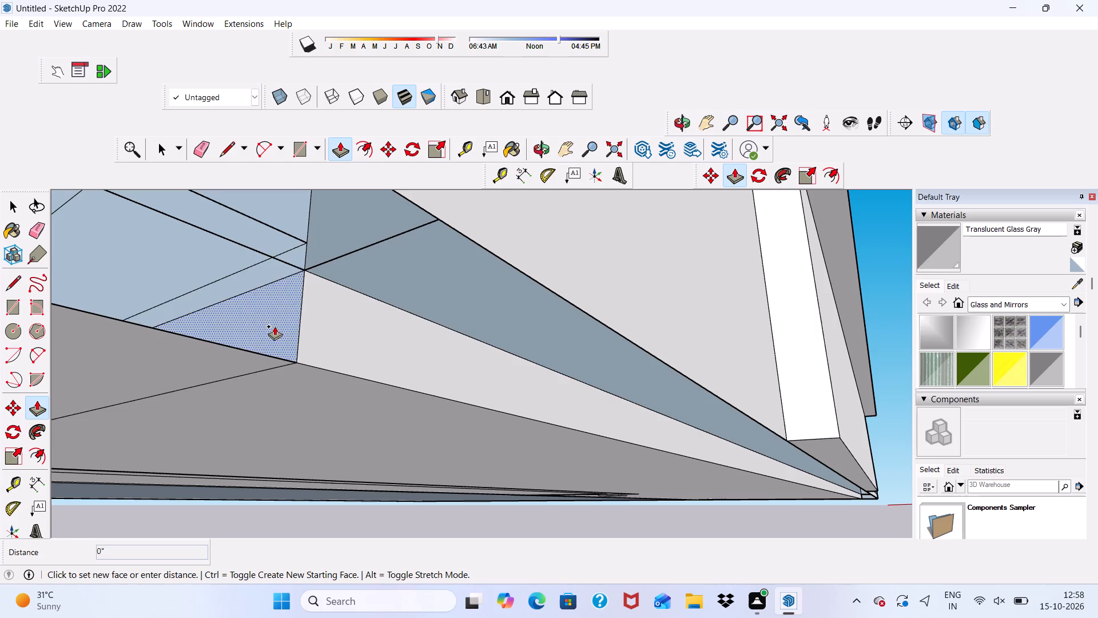
scroll(140, 249, down, 14)
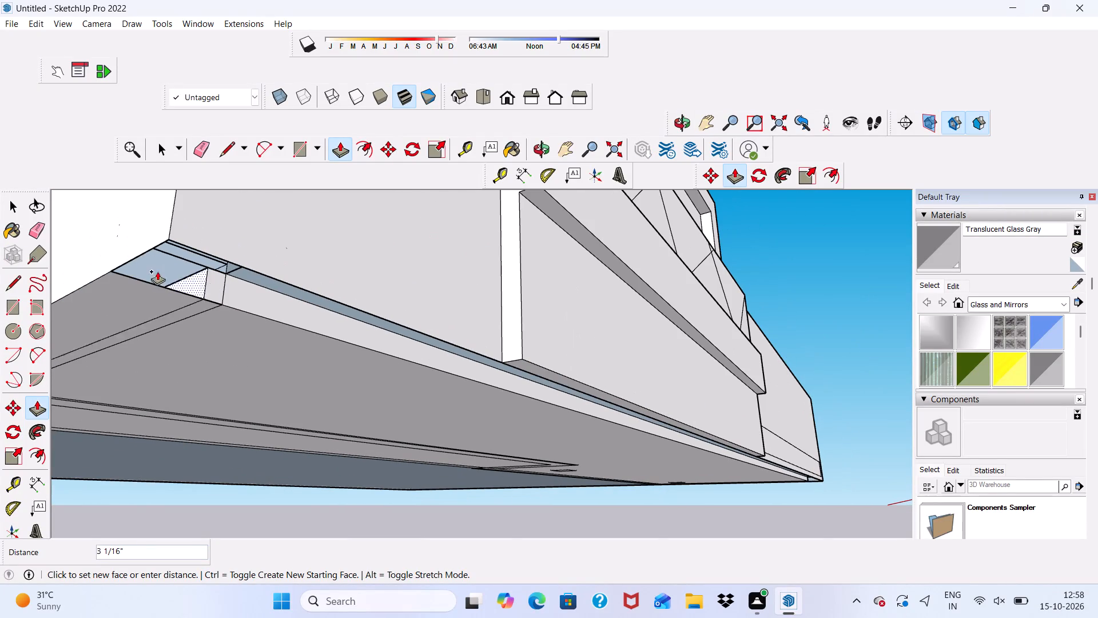
click(149, 232)
scroll(162, 256, up, 3)
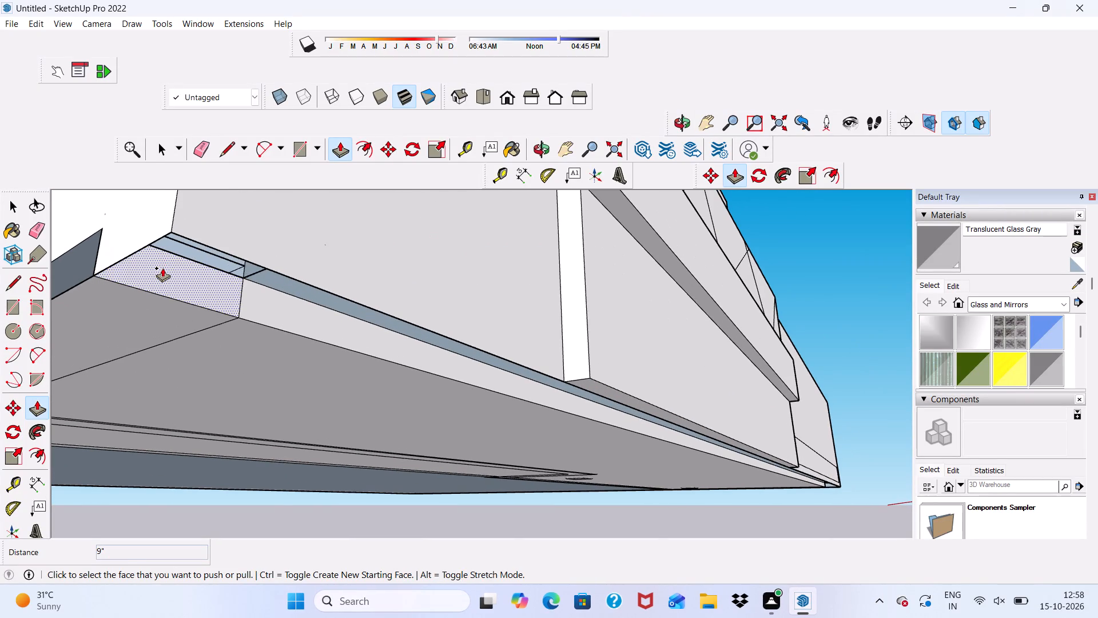
Push/Pull the adjoining four-sided face beneath the same corner out to the front wall's face.
click(162, 268)
click(213, 227)
Push/Pull the floor face of the small recess at the front wall's corner upward to fill the opening.
scroll(230, 239, down, 1)
middle_drag(230, 240, 185, 341)
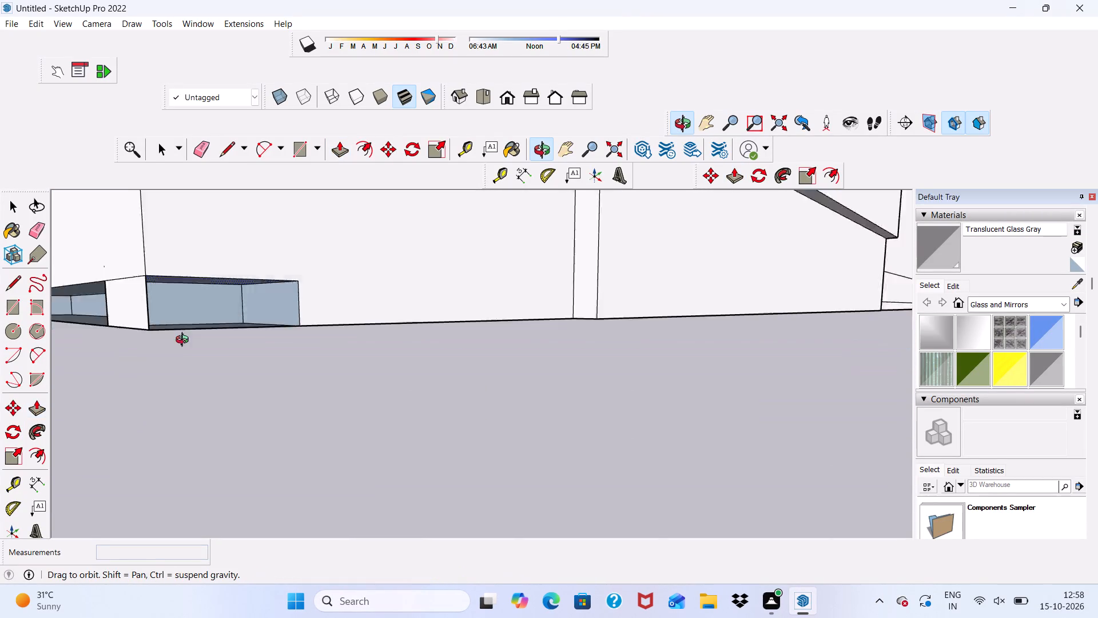
middle_drag(185, 341, 182, 345)
scroll(180, 326, up, 3)
click(193, 340)
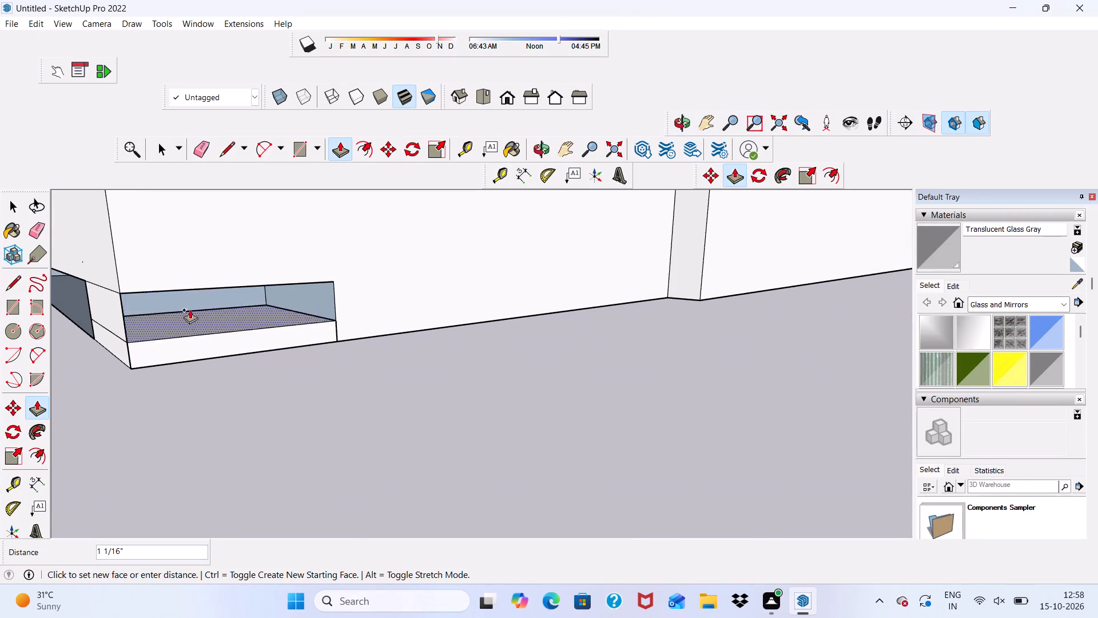
click(184, 266)
key(space)
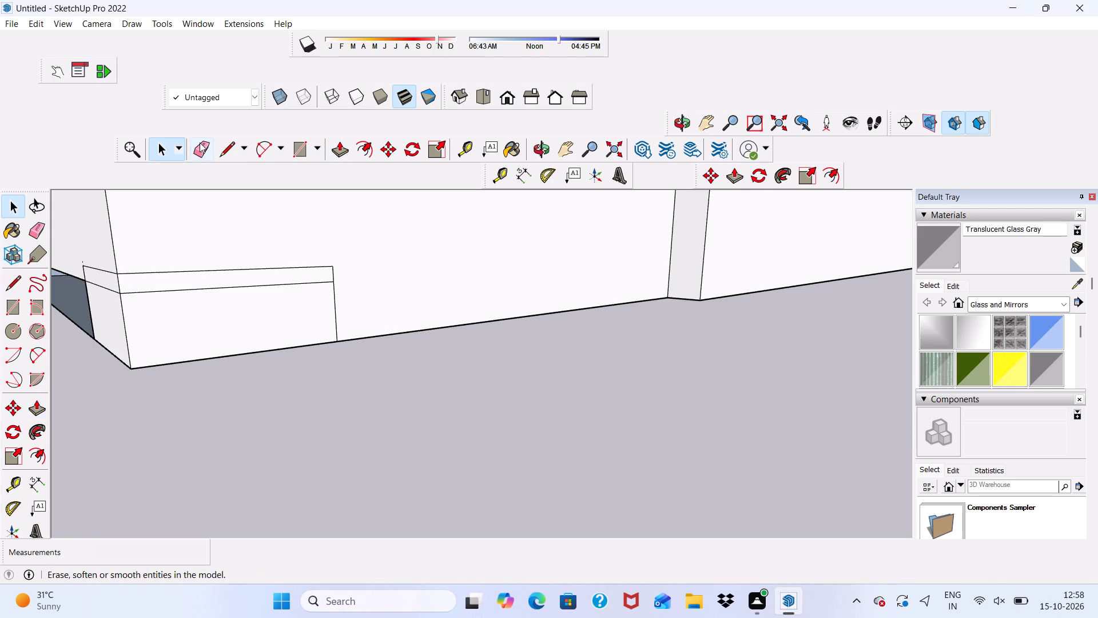
Erase the leftover horizontal and vertical edges around the filled recess on the corner pier's front face.
drag(200, 142, 204, 149)
drag(219, 266, 221, 291)
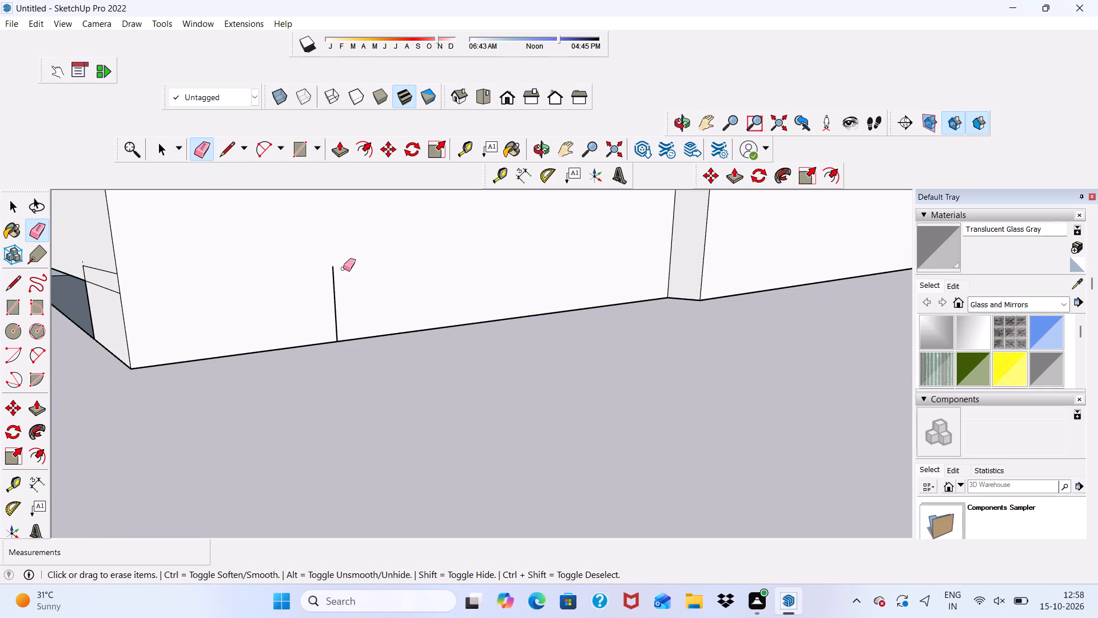
drag(343, 269, 333, 318)
click(338, 274)
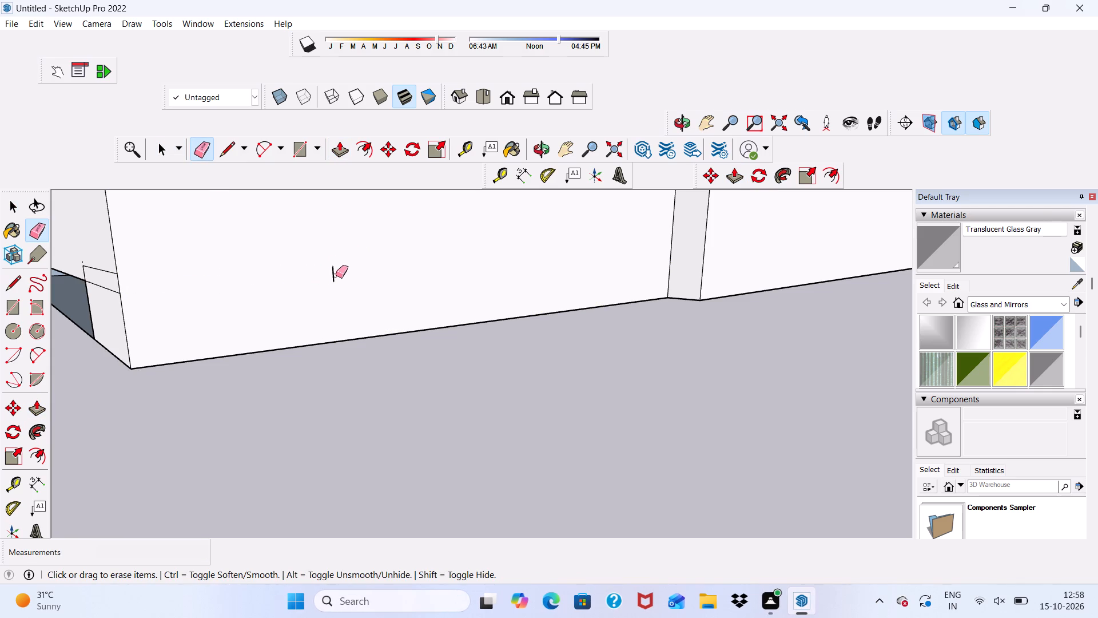
key(space)
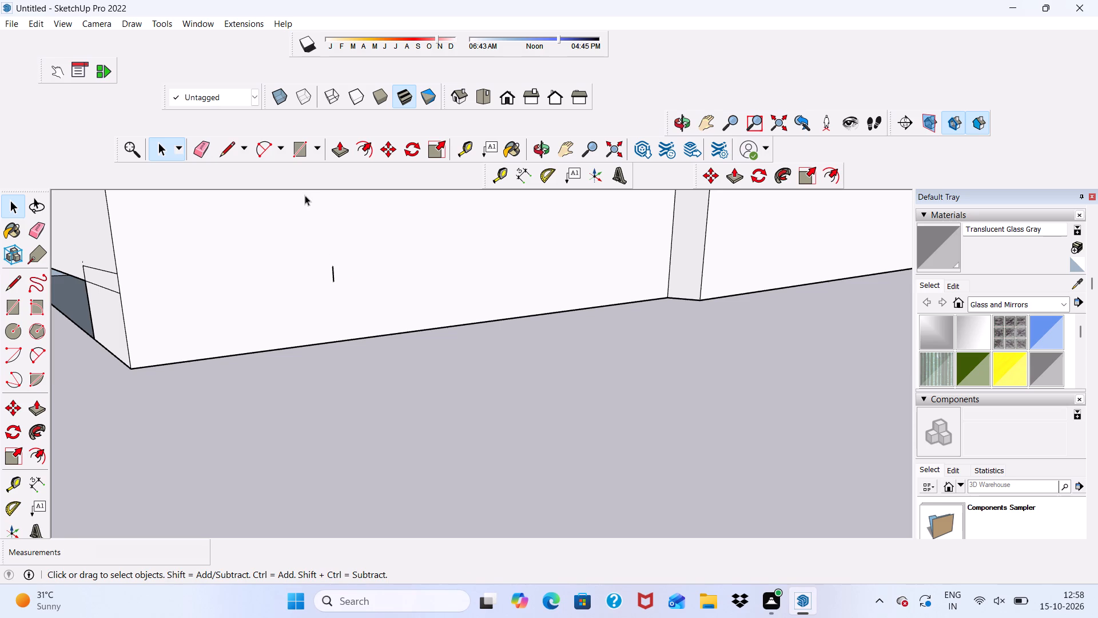
Push/Pull the horizontal face in the side wall's remaining base recess up level with the adjoining corner block's top edge.
scroll(213, 215, down, 2)
middle_drag(269, 257, 403, 259)
scroll(377, 247, down, 5)
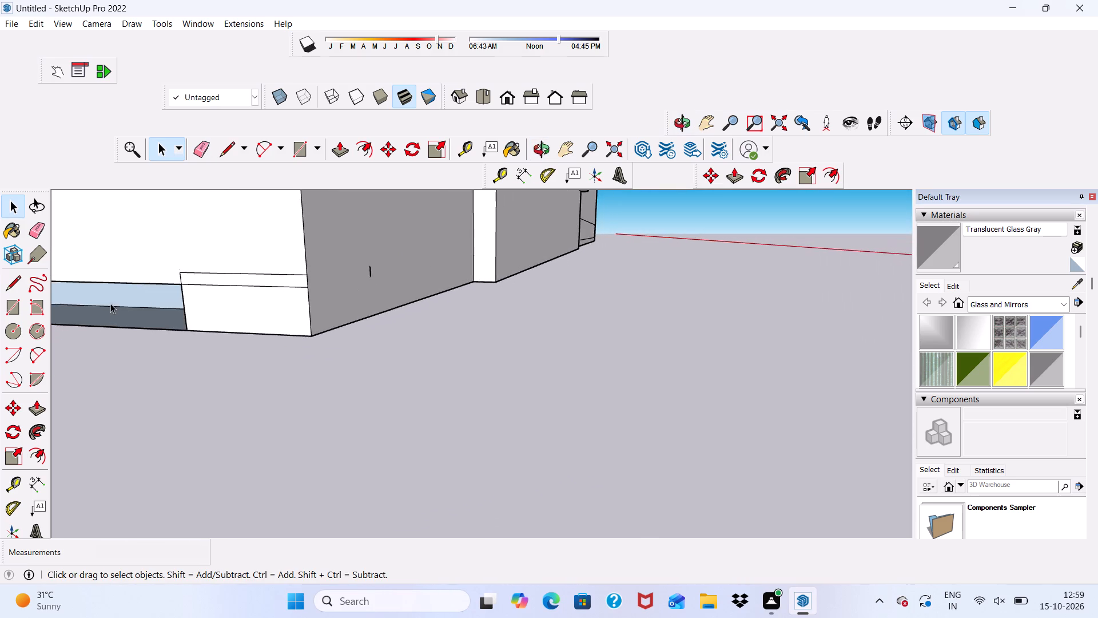
scroll(112, 307, up, 6)
click(135, 325)
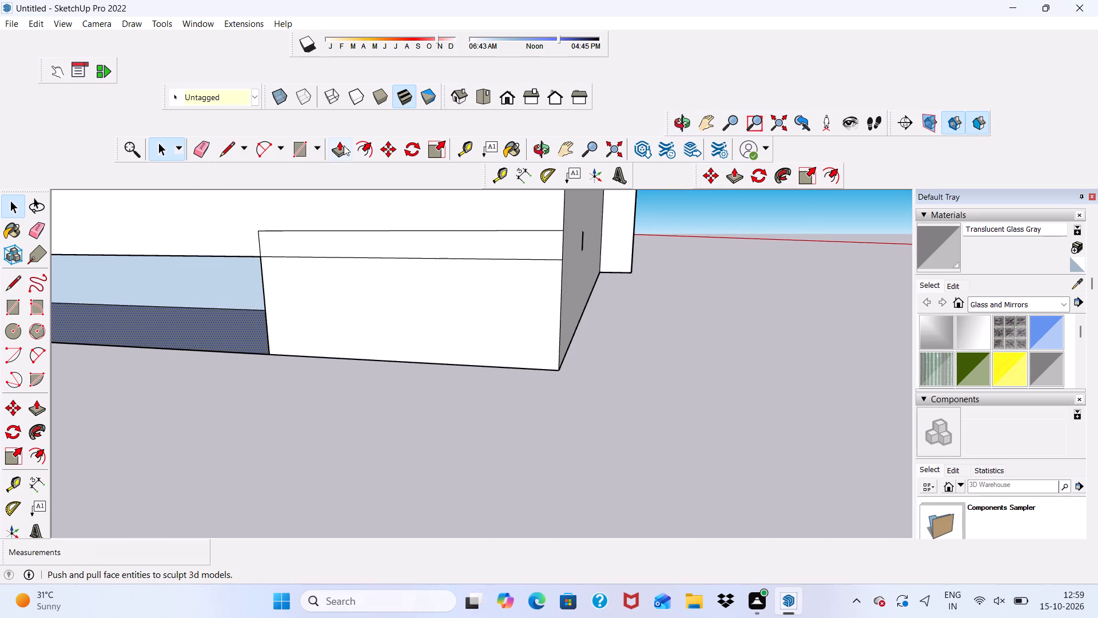
click(344, 145)
click(222, 332)
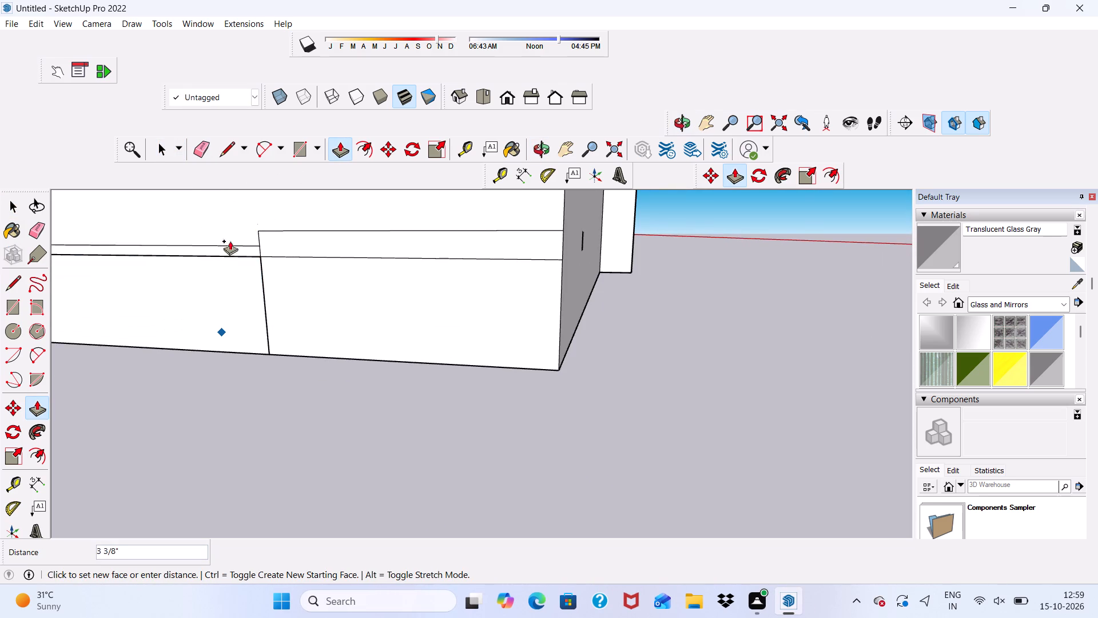
click(233, 232)
Erase the leftover horizontal and vertical edges across the base of the side wall near the corner.
click(200, 142)
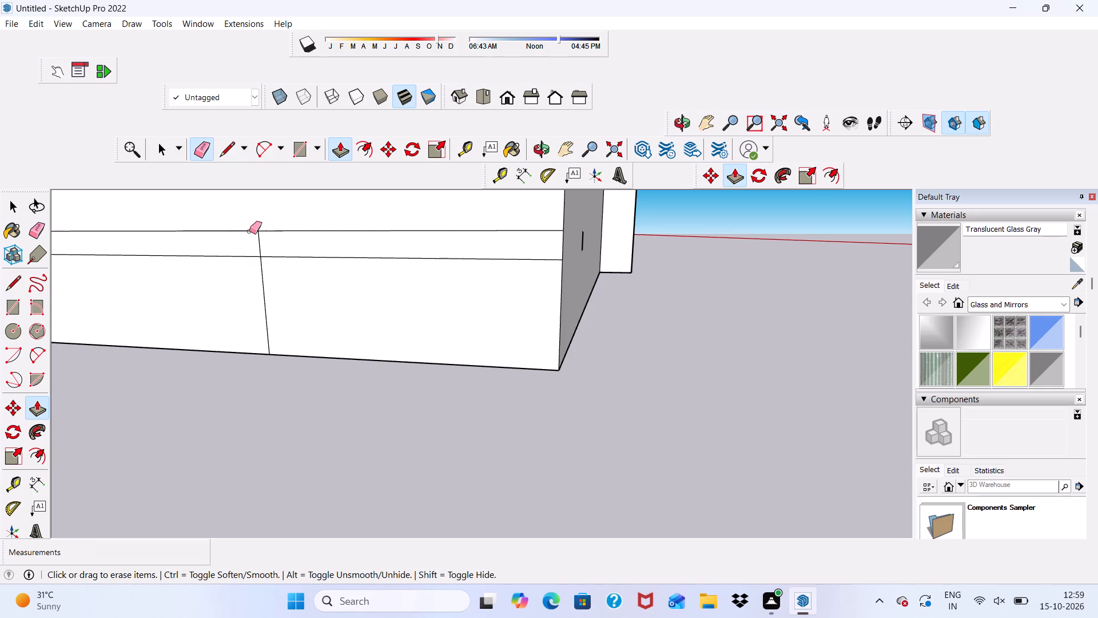
drag(257, 224, 257, 271)
drag(242, 227, 252, 256)
drag(256, 235, 264, 247)
scroll(270, 239, down, 19)
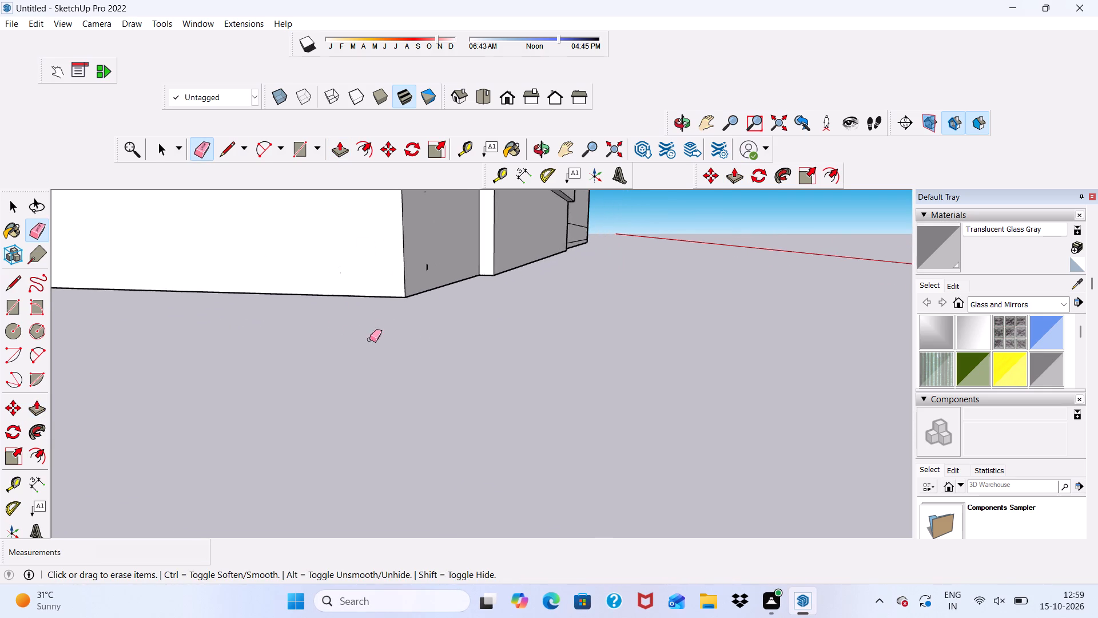
Erase the short leftover vertical edge low on the corner pier's front face.
scroll(369, 339, down, 2)
middle_drag(448, 293, 330, 319)
scroll(228, 306, up, 1)
scroll(232, 295, down, 6)
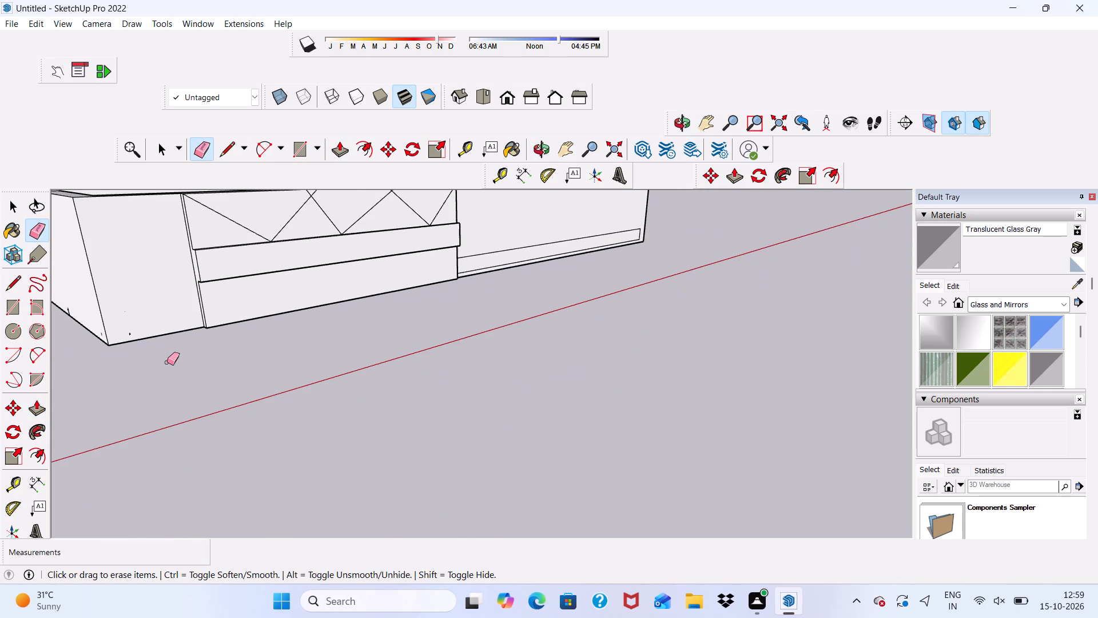
scroll(121, 322, up, 4)
drag(129, 338, 137, 334)
Erase the short stray edge remaining near the bottom of the side wall.
scroll(137, 332, down, 3)
middle_drag(142, 336, 139, 292)
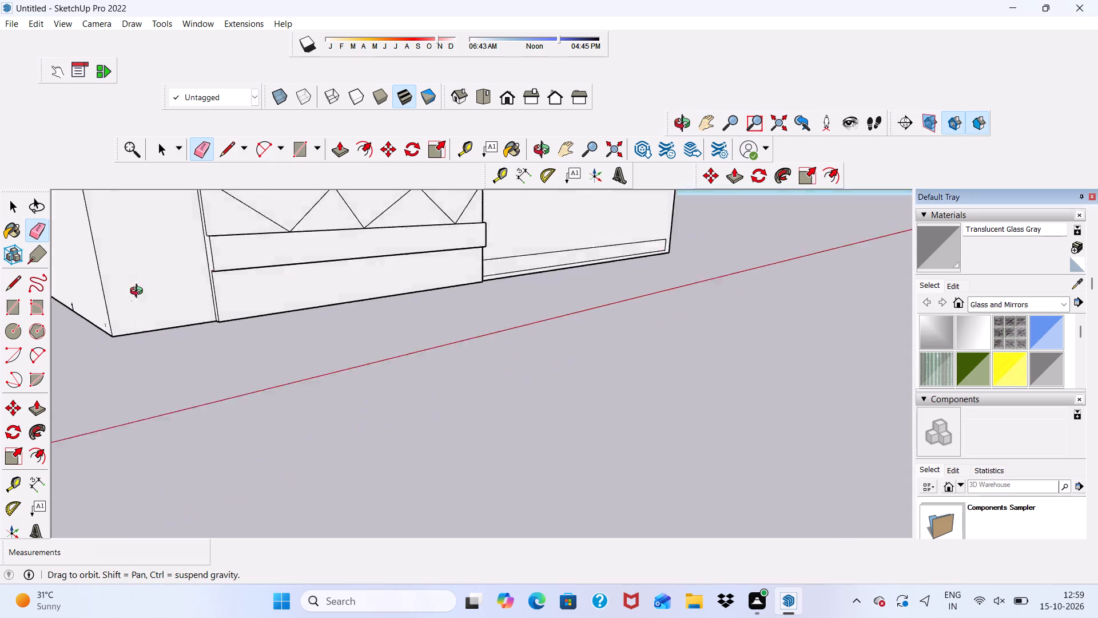
middle_drag(139, 292, 308, 291)
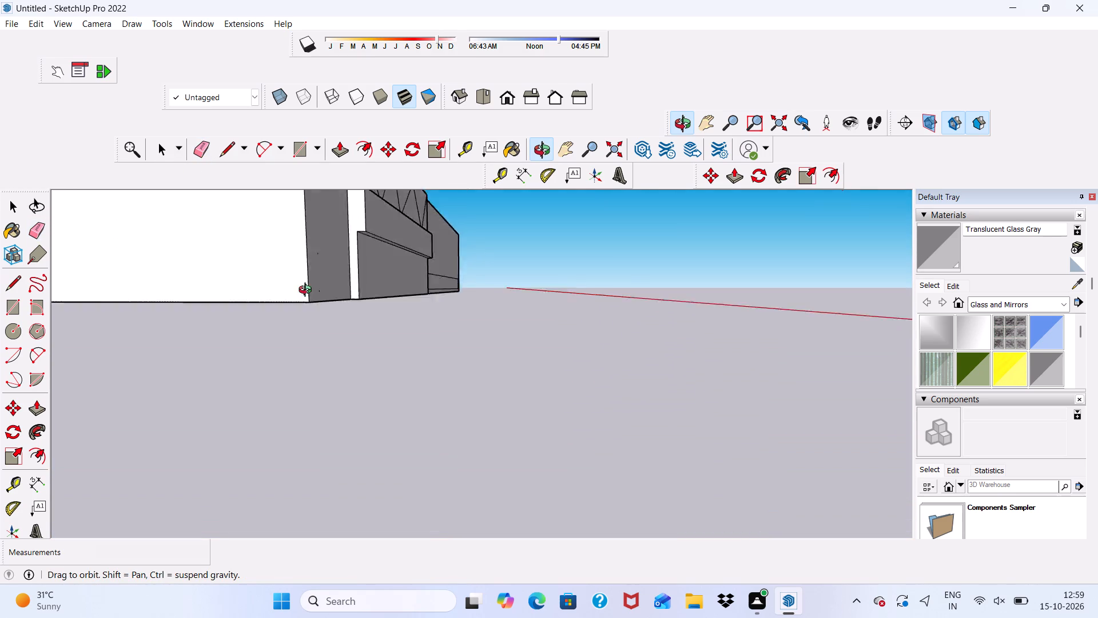
middle_drag(308, 291, 344, 311)
scroll(152, 394, up, 1)
click(121, 367)
scroll(97, 332, down, 6)
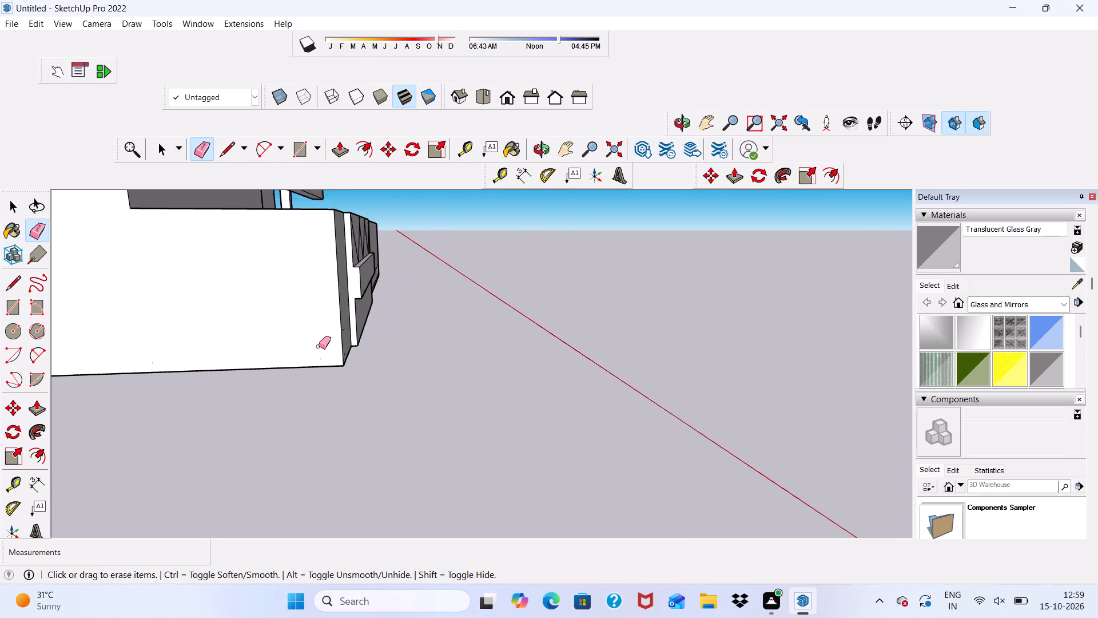
Draw a diagonal about 3' 3" long on the boundary wall's lower patterned panel, from its pier-side upper corner to the base edge.
scroll(319, 346, down, 1)
middle_drag(321, 352, 33, 387)
key(space)
scroll(476, 306, up, 6)
scroll(430, 302, down, 4)
scroll(251, 329, down, 2)
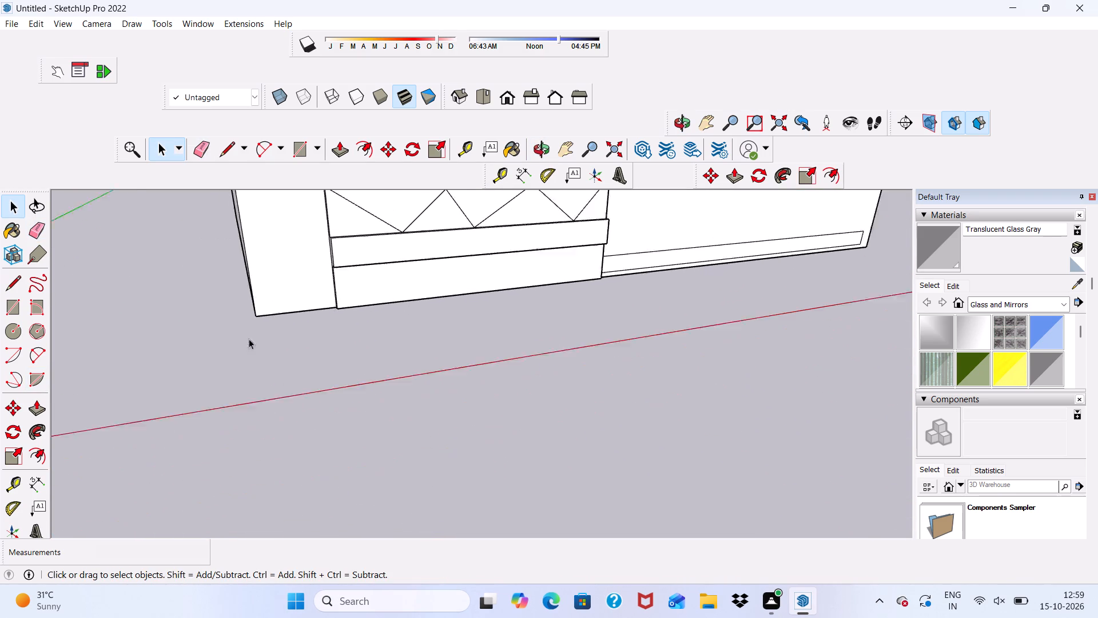
scroll(249, 339, down, 2)
middle_drag(379, 359, 245, 350)
scroll(262, 328, down, 1)
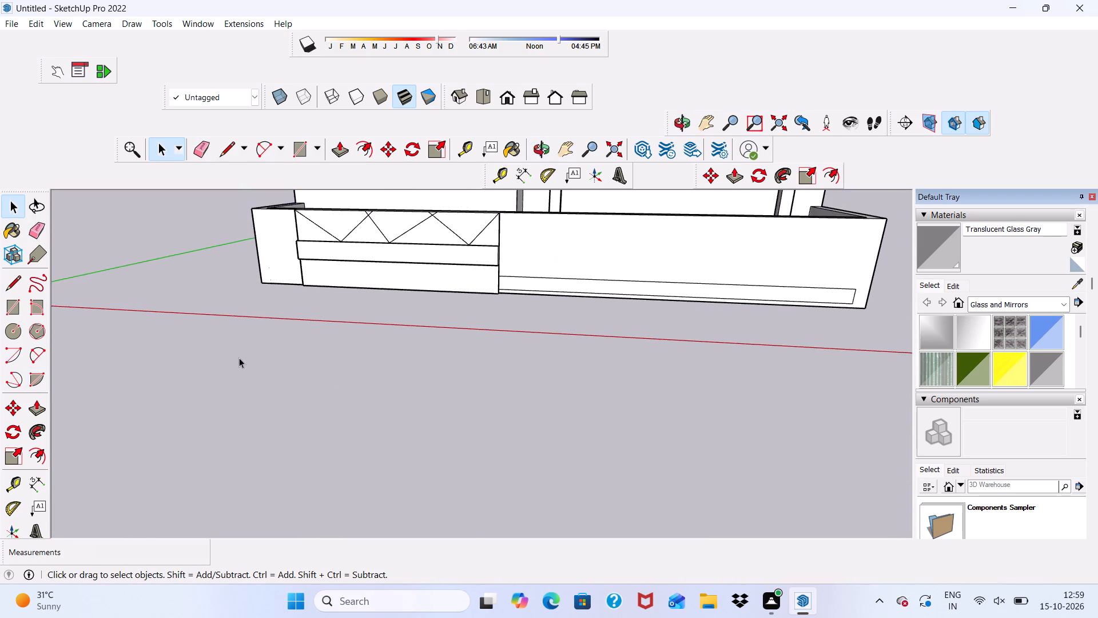
scroll(239, 358, up, 1)
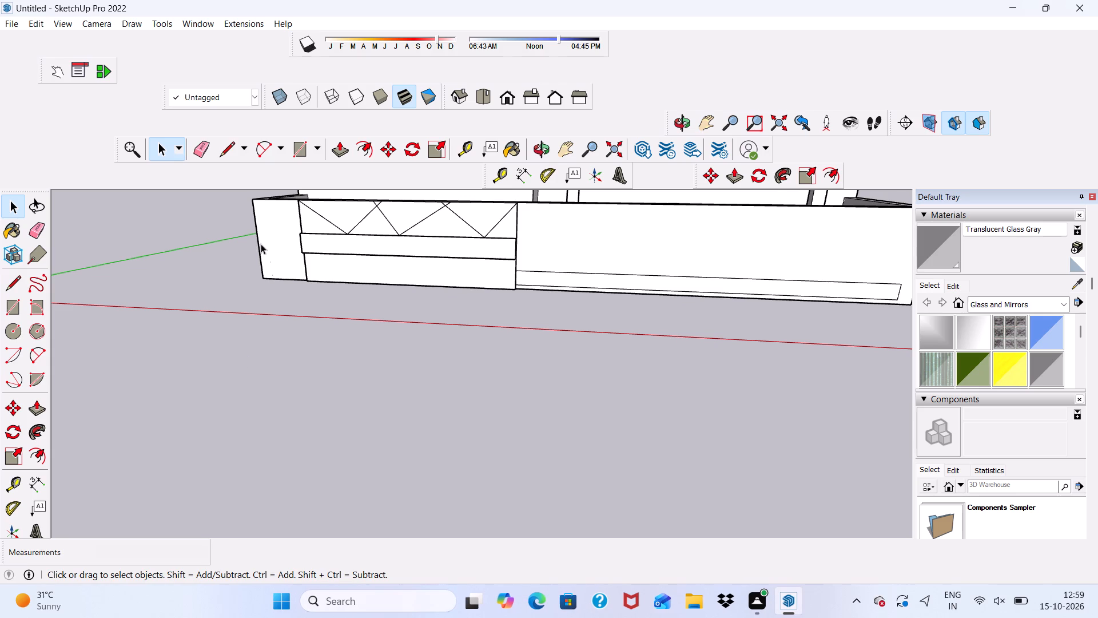
click(220, 152)
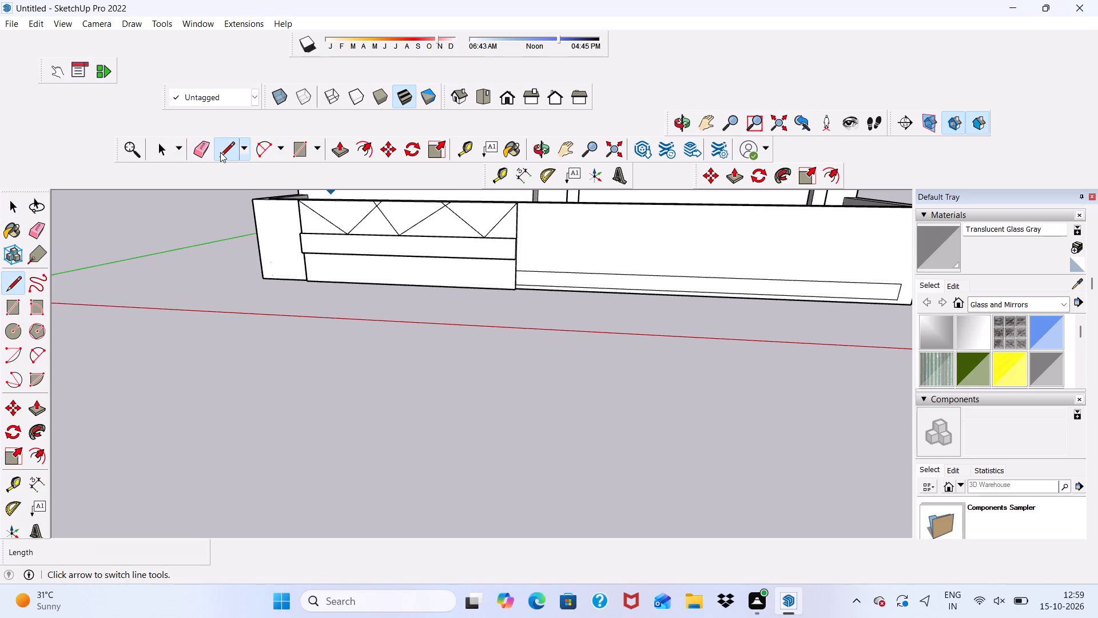
scroll(362, 282, up, 8)
middle_drag(304, 272, 300, 259)
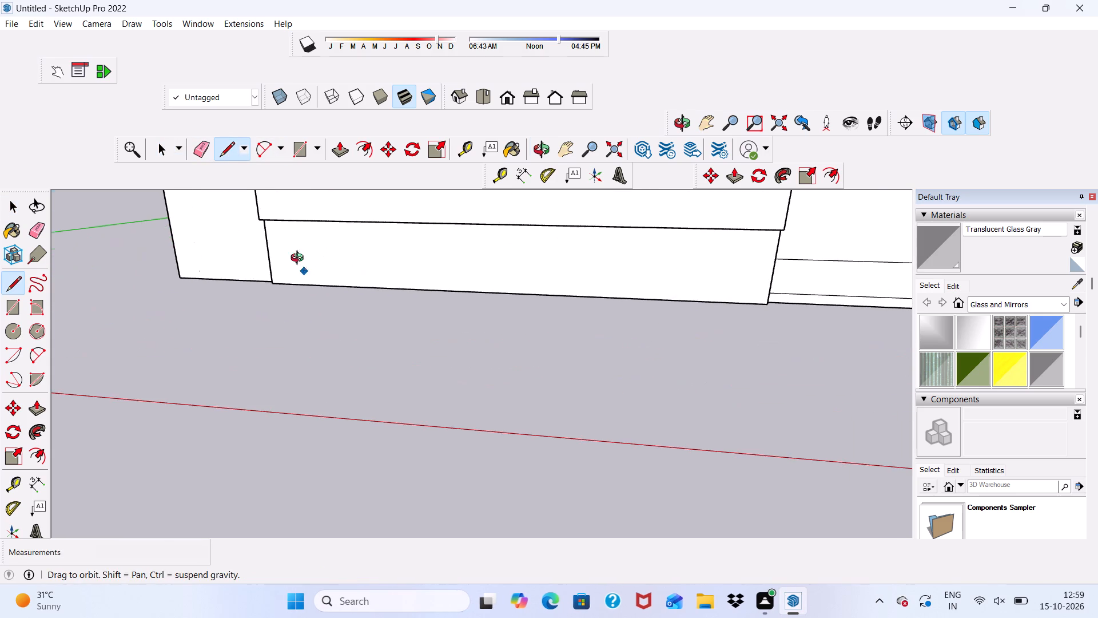
middle_drag(300, 259, 307, 207)
scroll(319, 229, up, 4)
scroll(266, 209, up, 2)
scroll(280, 258, down, 6)
scroll(265, 219, up, 10)
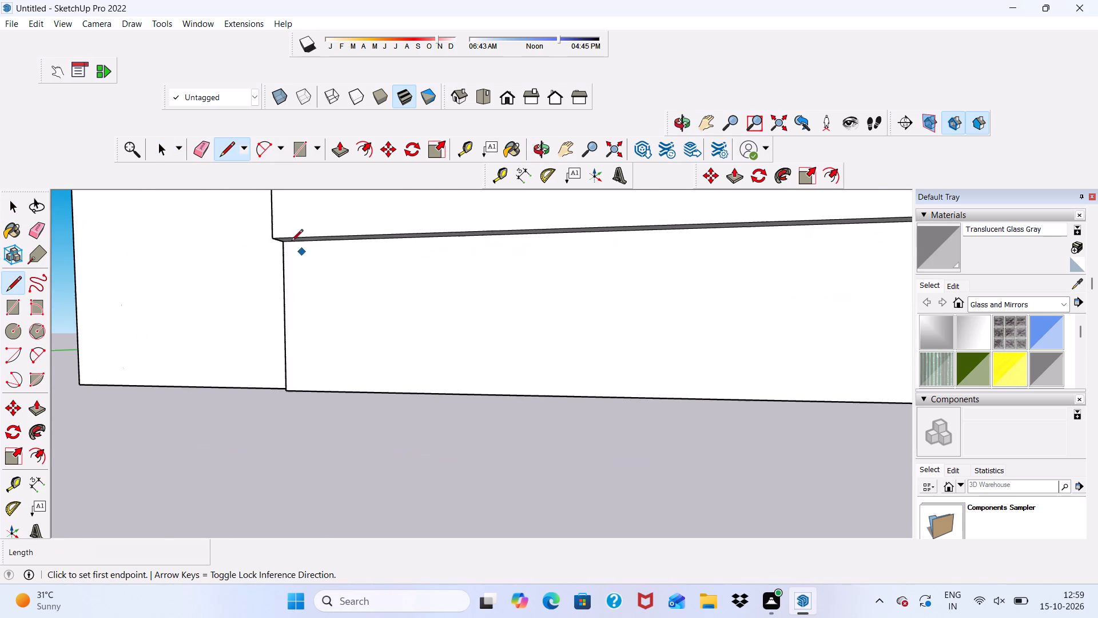
scroll(285, 237, up, 5)
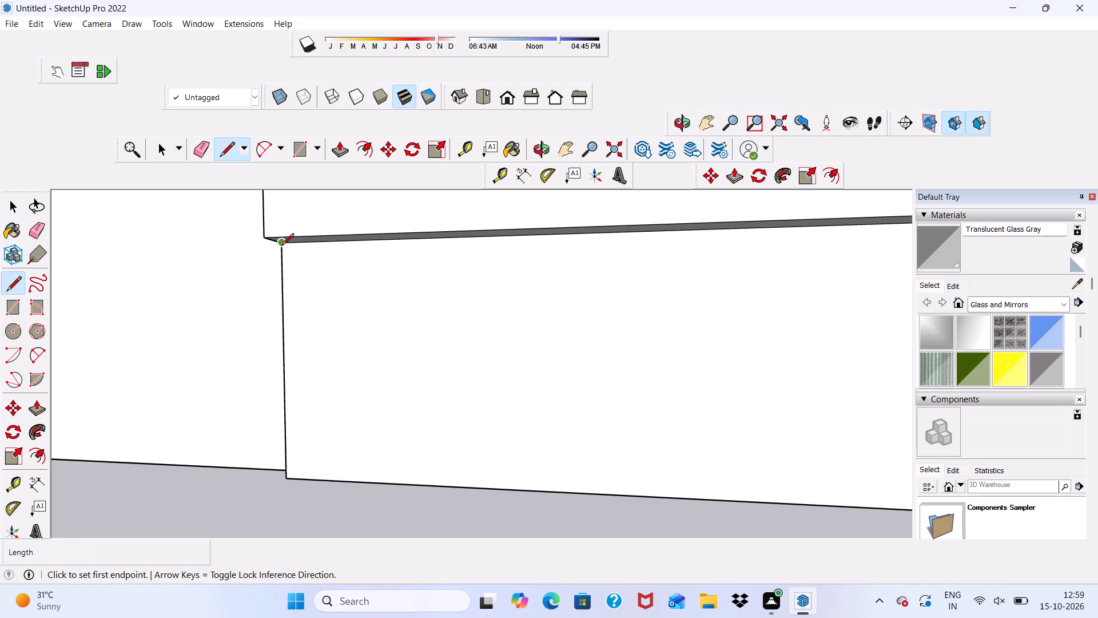
drag(282, 246, 291, 251)
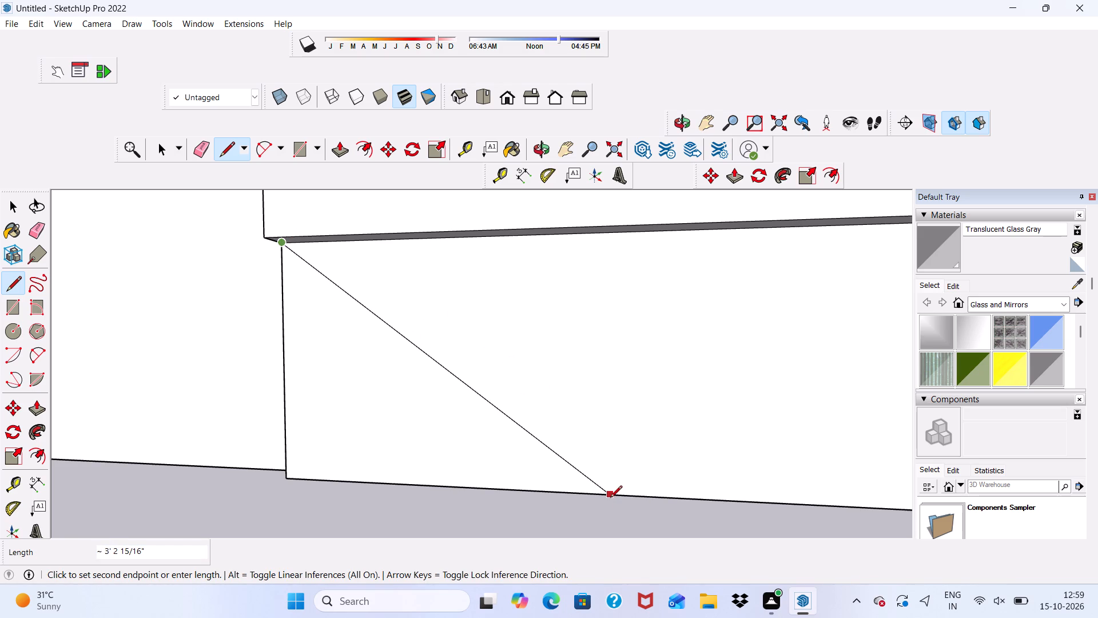
click(610, 497)
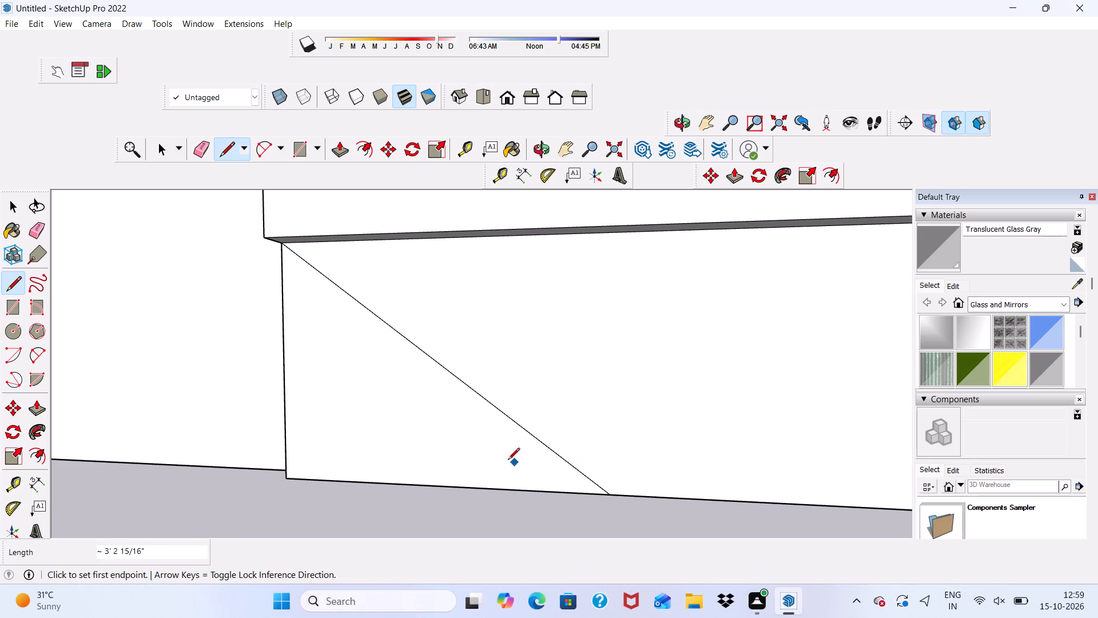
Draw a crossing diagonal about 3' 10" long from the lower panel's pier-side bottom corner up to the edge beneath the projecting band.
scroll(498, 469, down, 3)
scroll(643, 306, up, 5)
scroll(480, 287, down, 7)
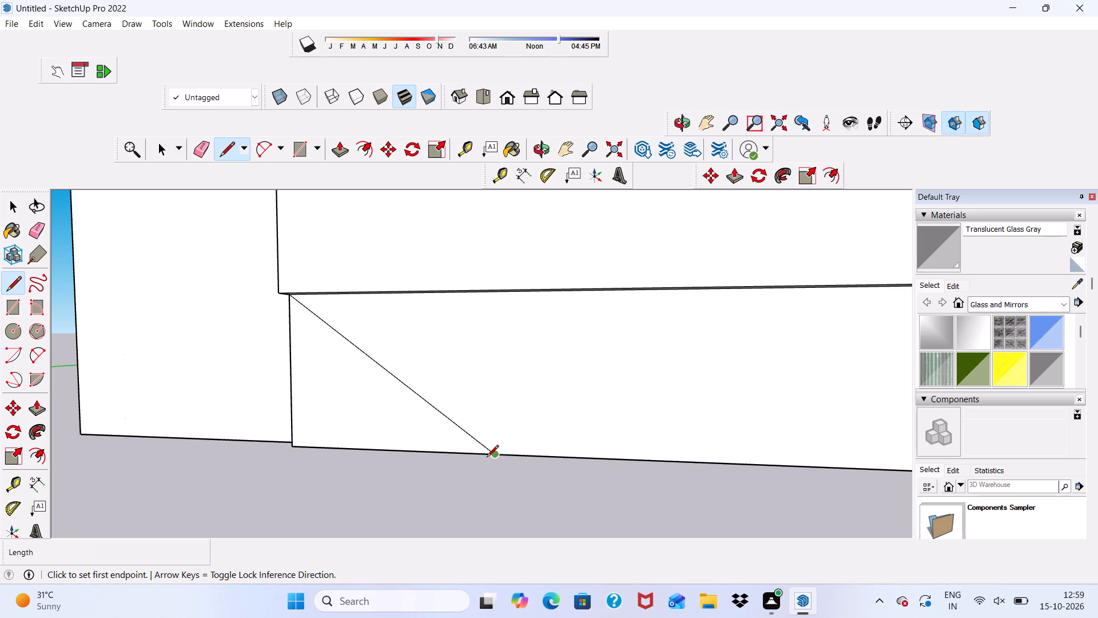
click(292, 447)
scroll(532, 300, up, 5)
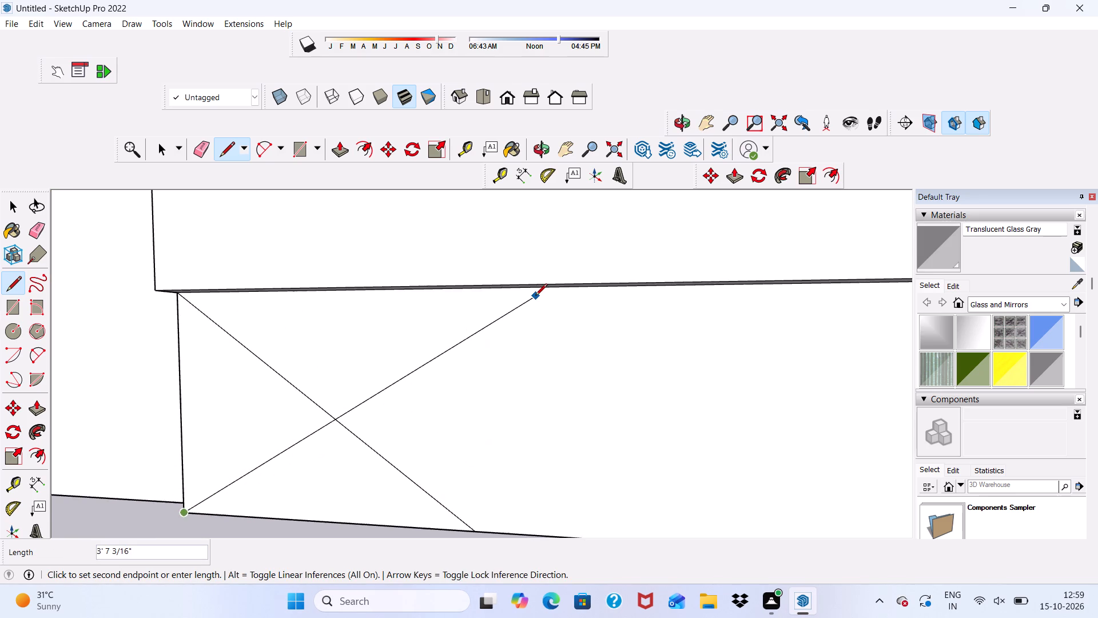
scroll(535, 296, down, 1)
middle_drag(536, 299, 550, 170)
scroll(567, 288, up, 4)
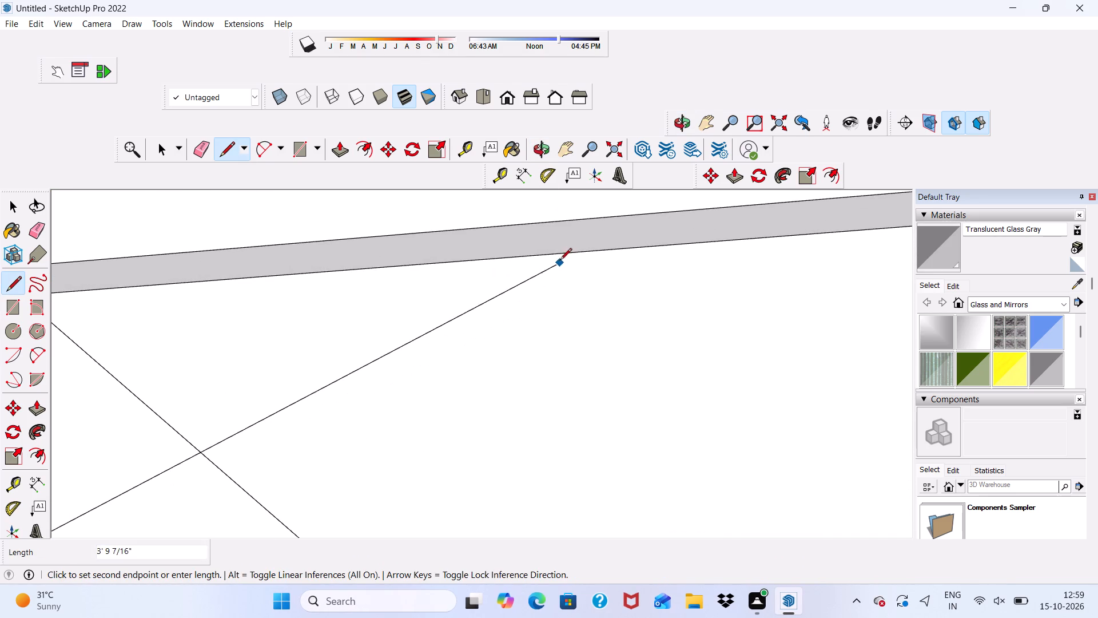
click(566, 252)
click(566, 255)
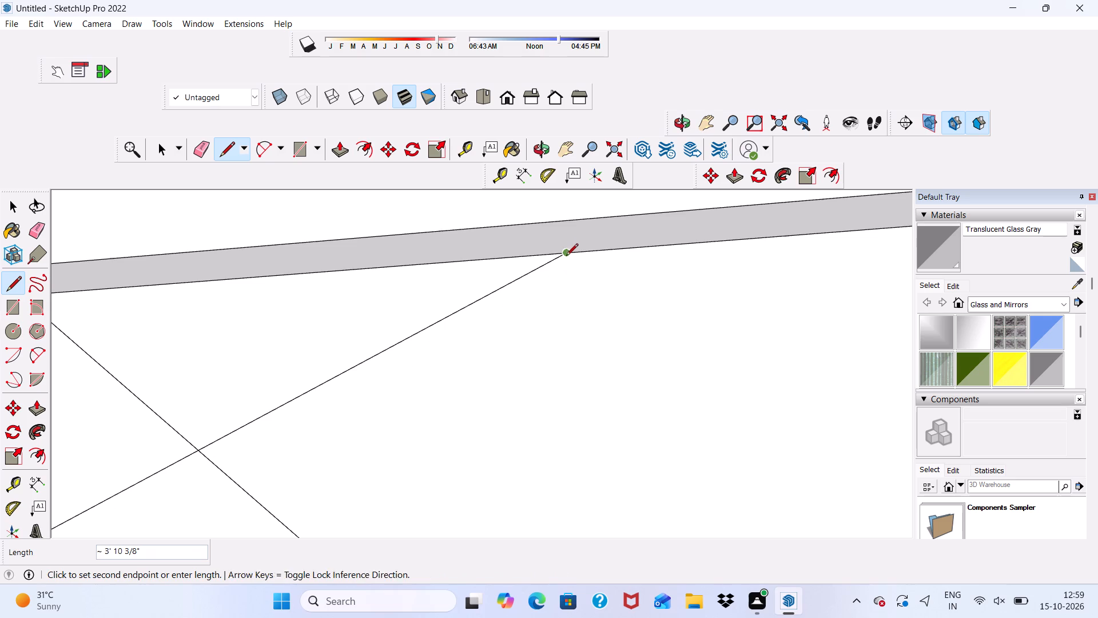
Draw the next crossing pair: a 4' 6" diagonal down from the last upper endpoint and another up from the first diagonal's base endpoint.
scroll(572, 284, down, 5)
scroll(412, 323, down, 5)
scroll(338, 336, down, 5)
scroll(655, 362, up, 4)
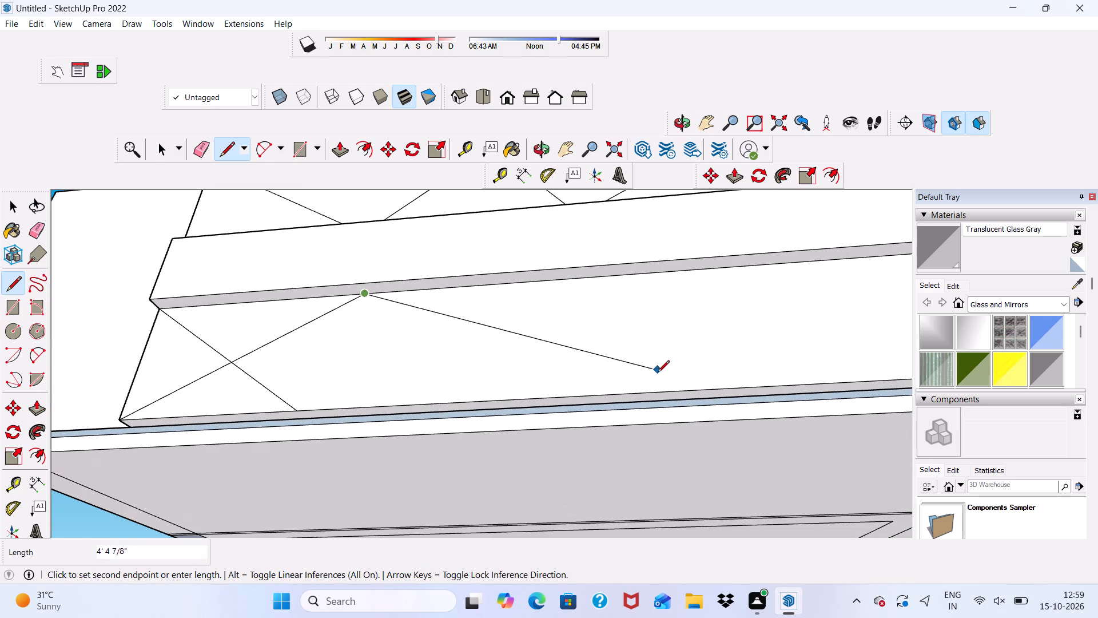
click(658, 391)
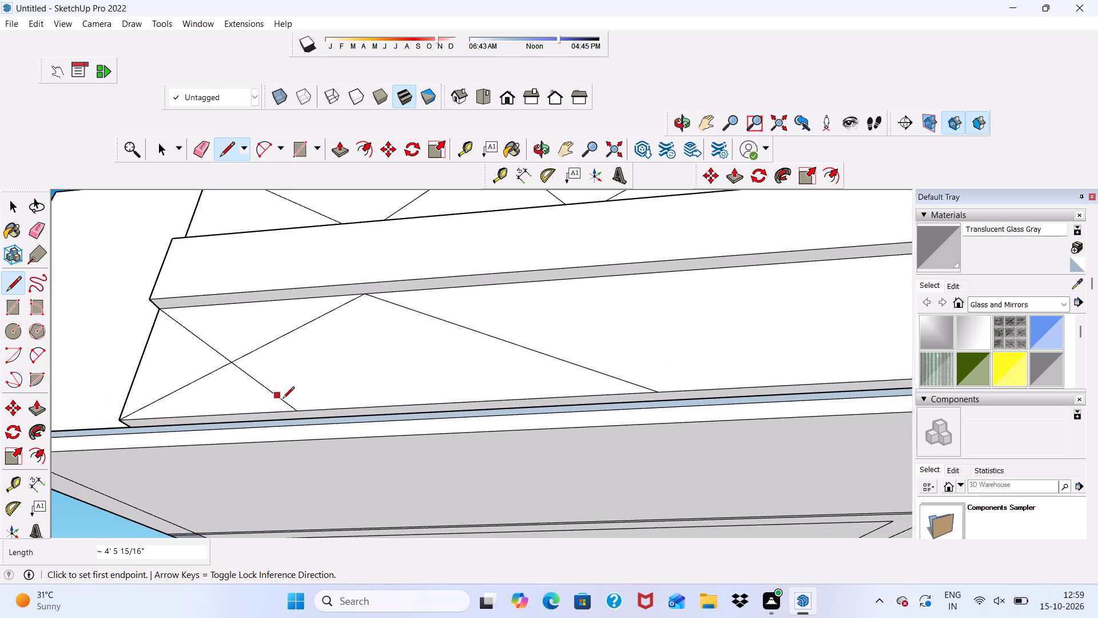
click(296, 413)
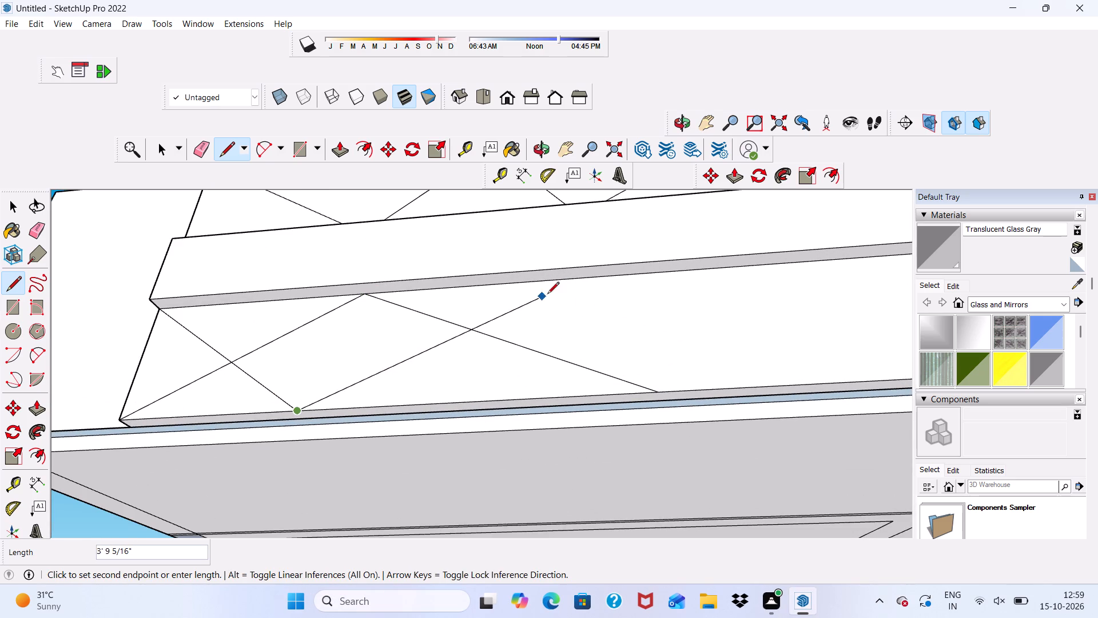
click(567, 280)
Draw a diagonal about 3' 6" long from the 4' 6" line's base endpoint up to the projecting band's underside edge.
scroll(203, 366, down, 5)
middle_drag(238, 411, 293, 482)
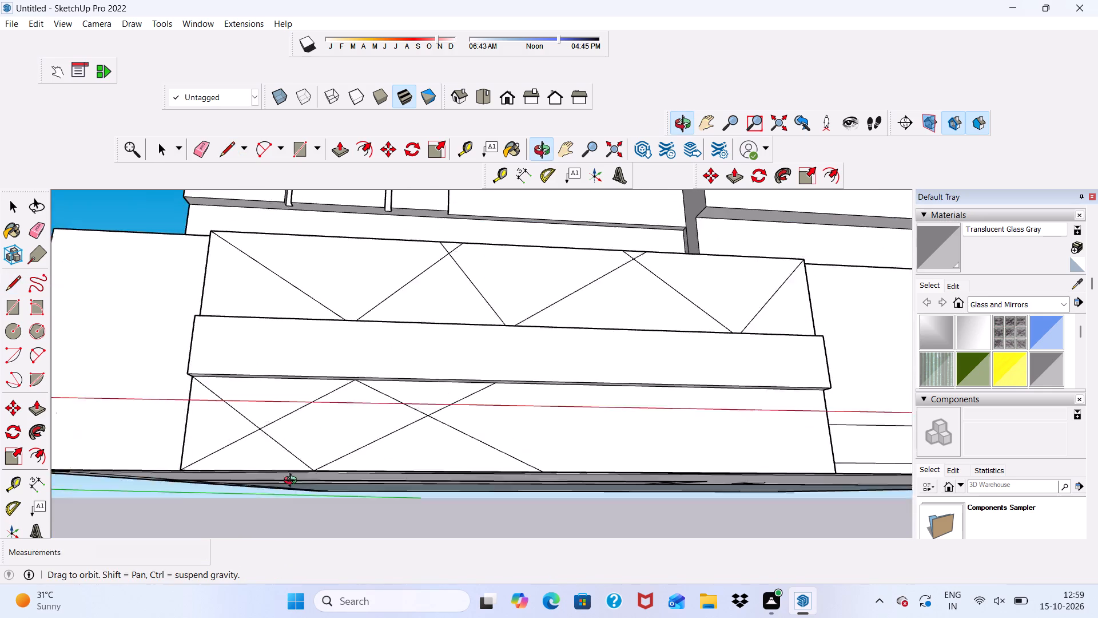
middle_drag(293, 482, 299, 486)
scroll(489, 450, up, 5)
click(582, 498)
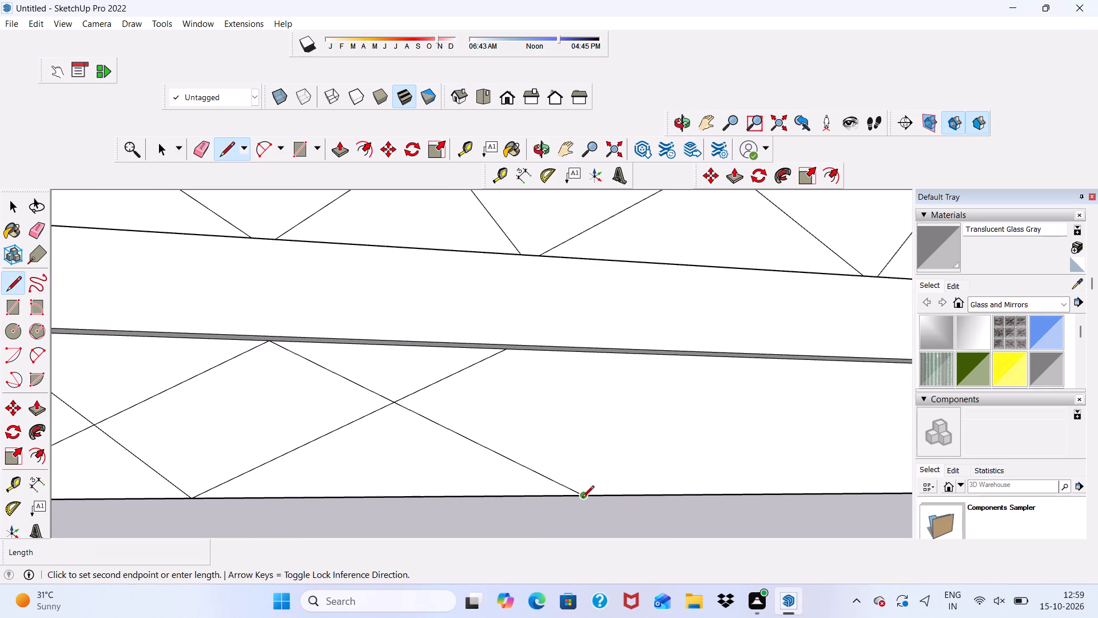
scroll(316, 402, down, 5)
scroll(194, 381, down, 2)
scroll(516, 398, up, 10)
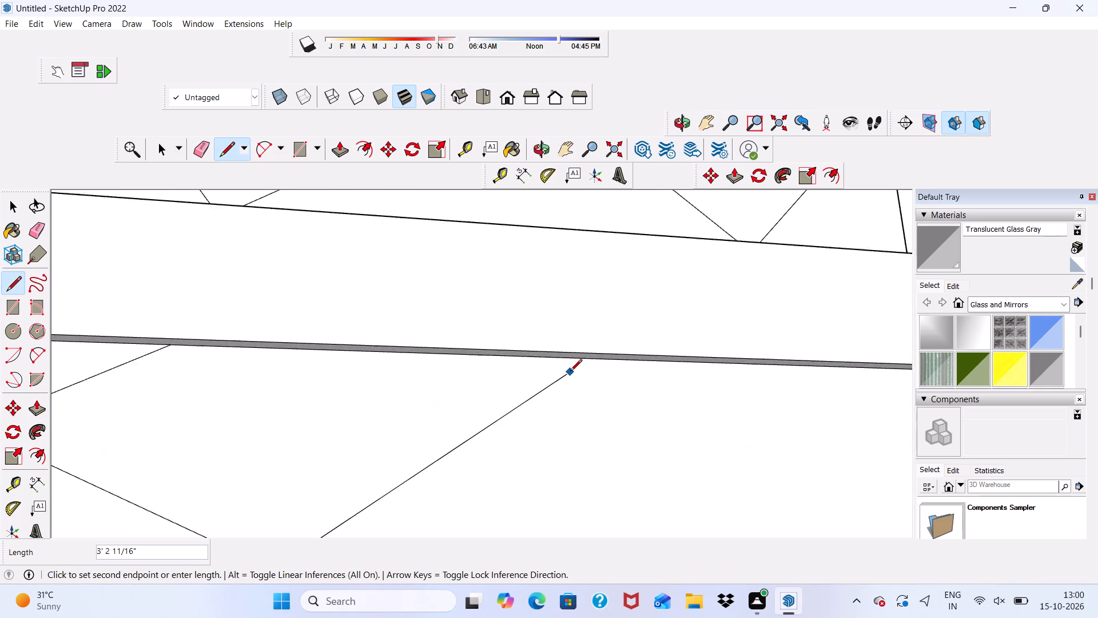
scroll(588, 354, up, 4)
click(588, 362)
Draw a diagonal about 5' 1" long from the second upper vertex down to the panel's base edge, crossing the previous rising line.
scroll(0, 399, down, 2)
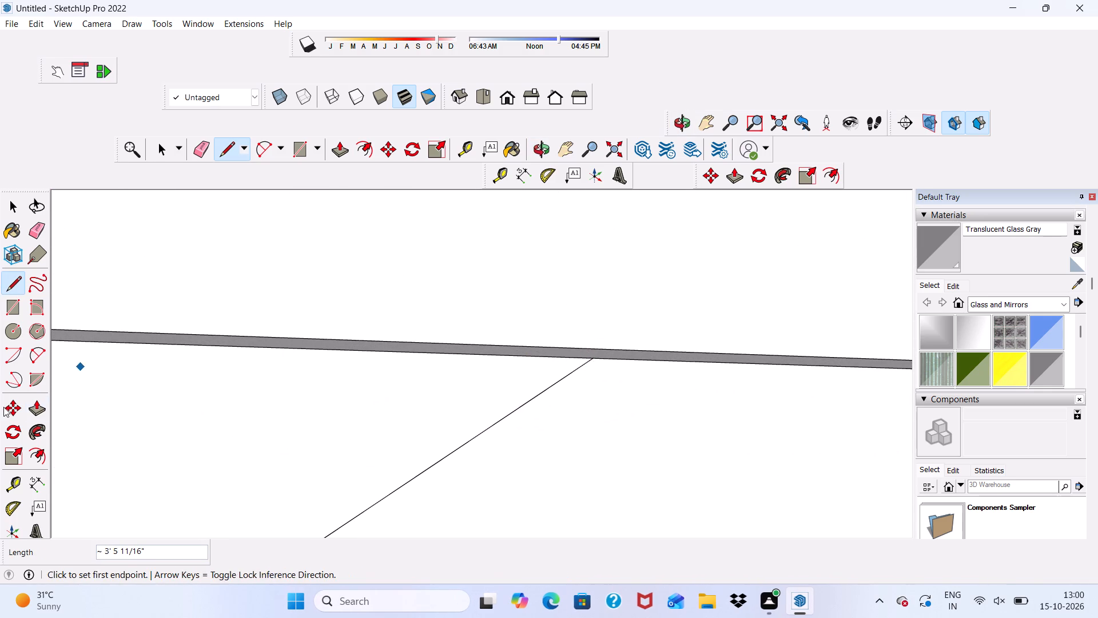
scroll(3, 407, down, 20)
scroll(3, 407, down, 5)
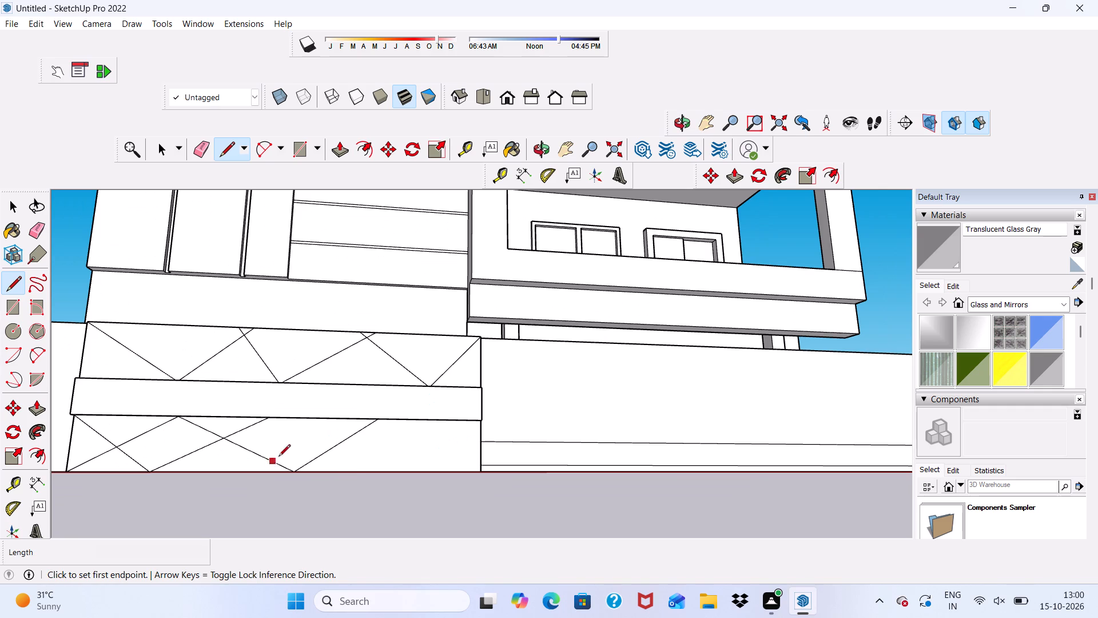
scroll(272, 422, up, 13)
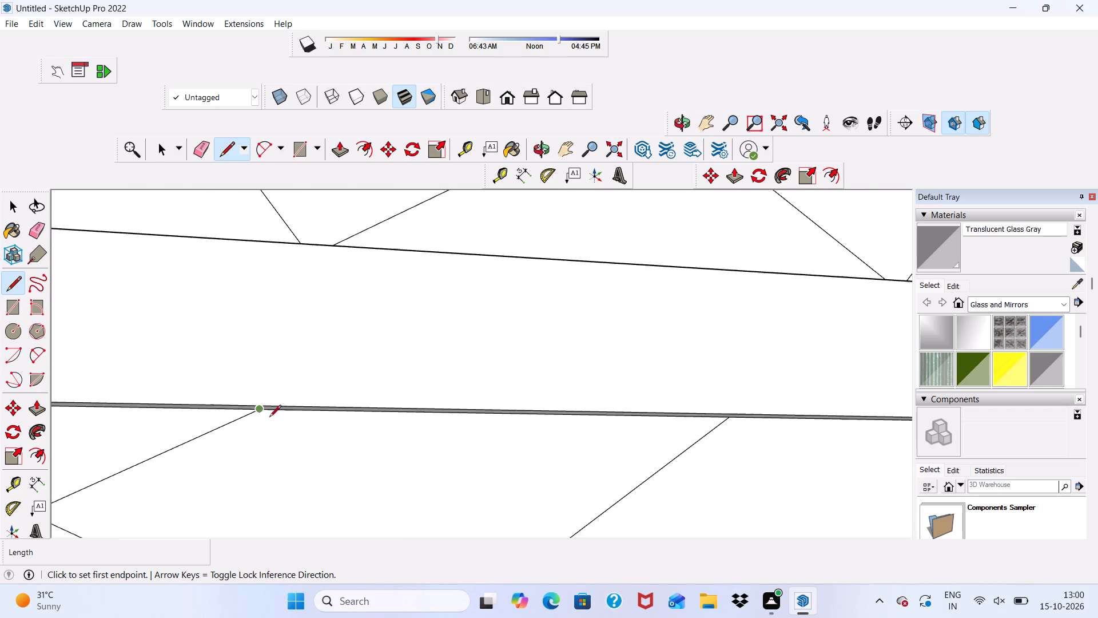
scroll(269, 418, up, 9)
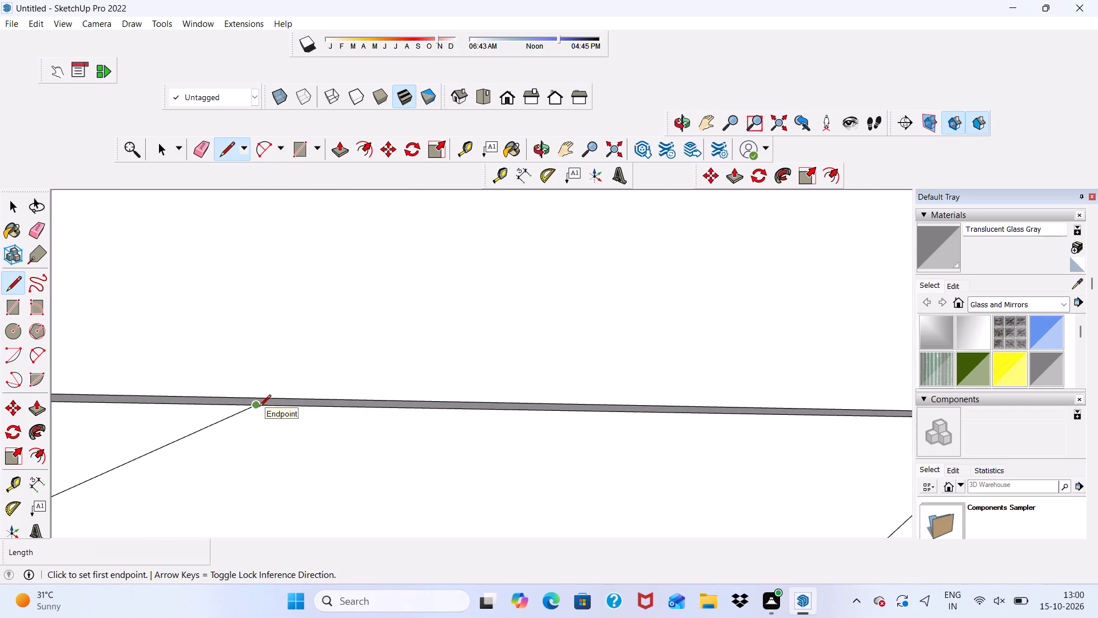
click(255, 407)
scroll(299, 430, down, 5)
scroll(241, 413, down, 6)
scroll(242, 354, down, 2)
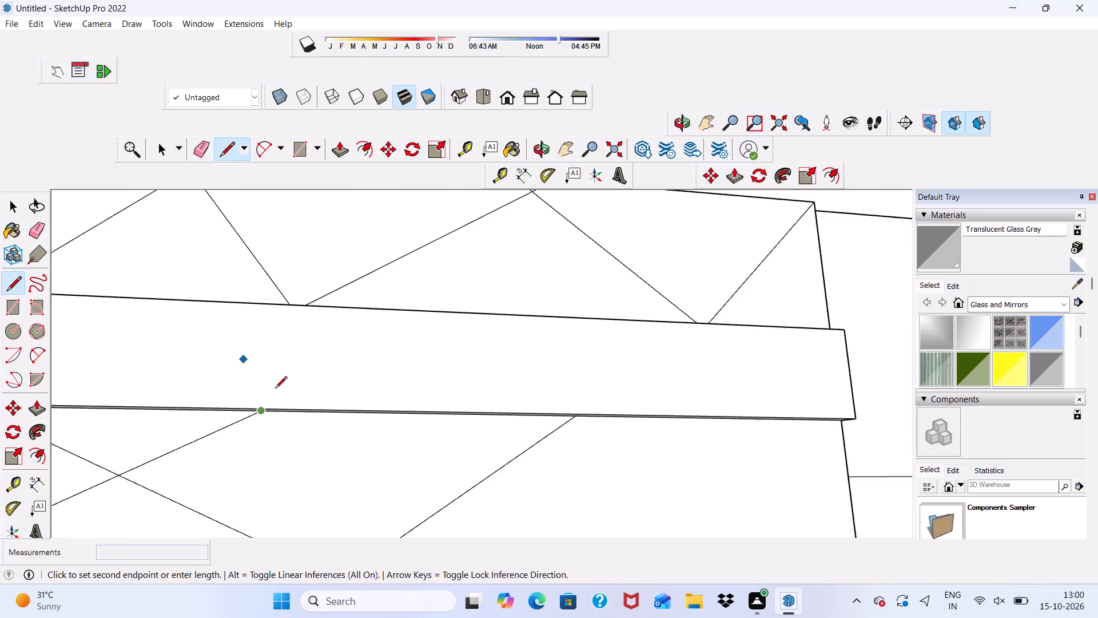
scroll(275, 389, down, 9)
scroll(438, 453, up, 9)
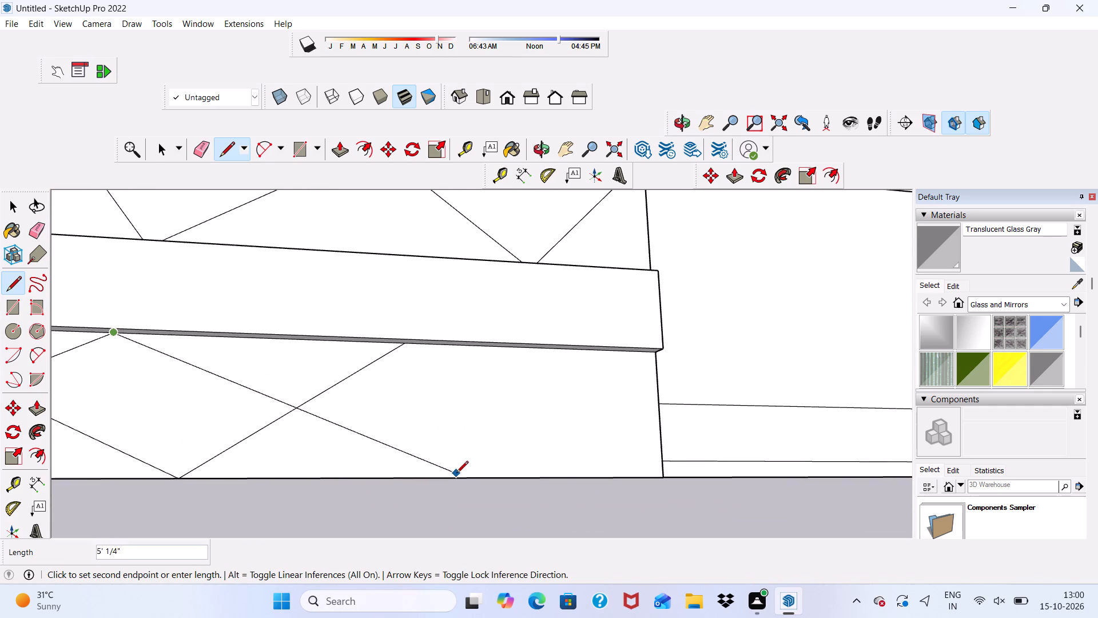
click(458, 478)
click(458, 480)
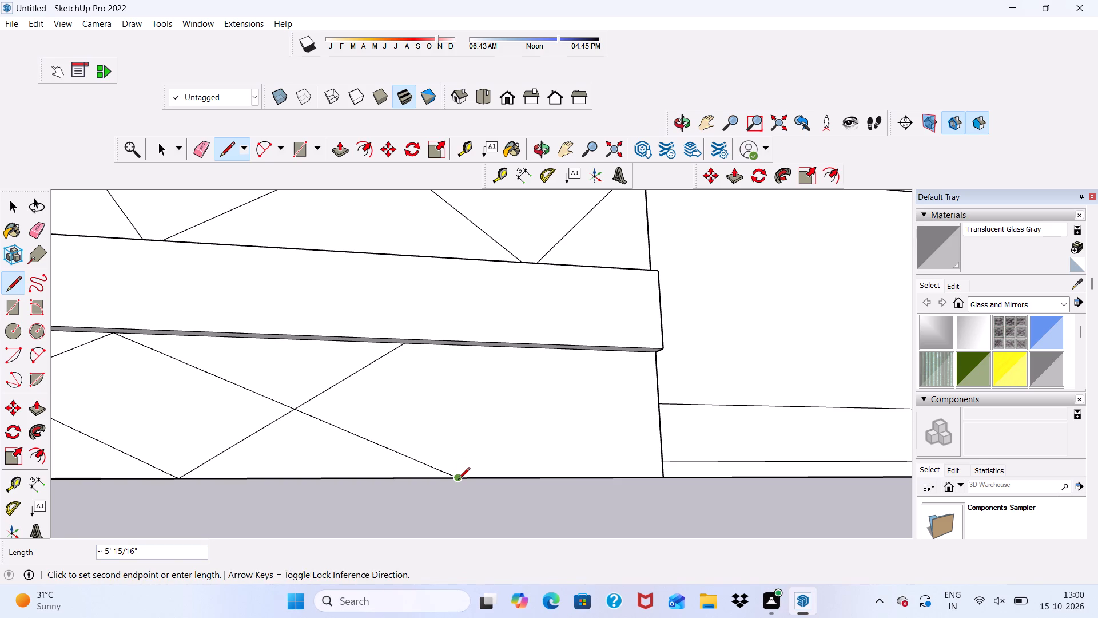
Draw a diagonal about 3' 8" long from that base endpoint up to the lower panel's upper corner beside the plain wall.
scroll(655, 356, up, 2)
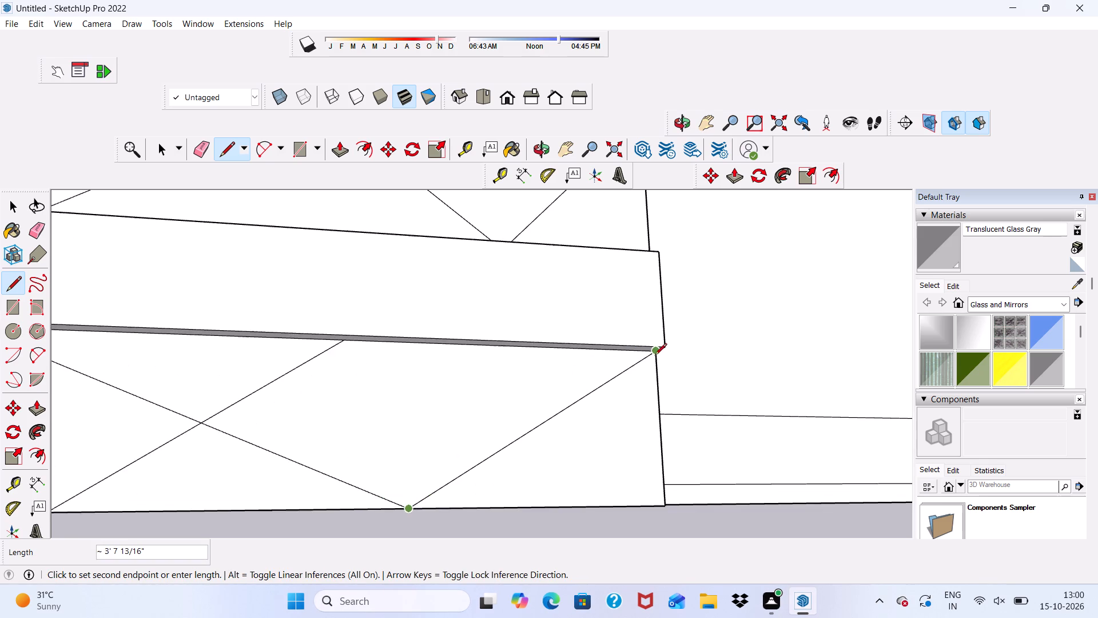
scroll(651, 357, up, 6)
scroll(651, 357, down, 1)
scroll(651, 357, up, 9)
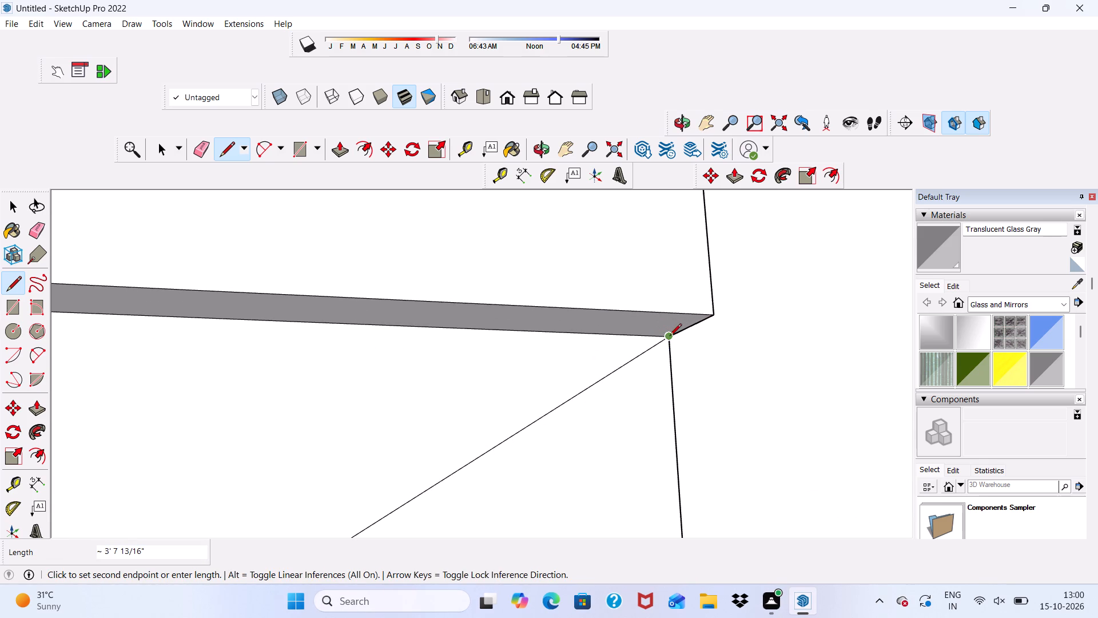
click(669, 336)
Complete the crossing pattern with a diagonal about 4' 4" long from the last upper vertex to the bottom corner beside the plain wall.
scroll(651, 362, down, 6)
scroll(293, 404, down, 7)
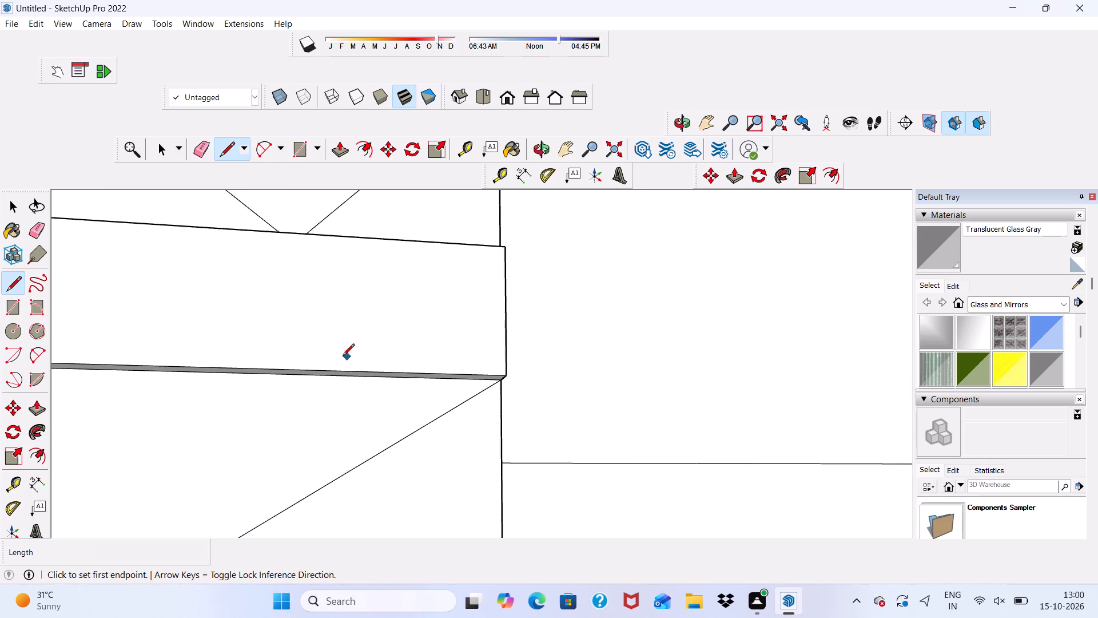
scroll(343, 356, down, 13)
scroll(297, 381, up, 10)
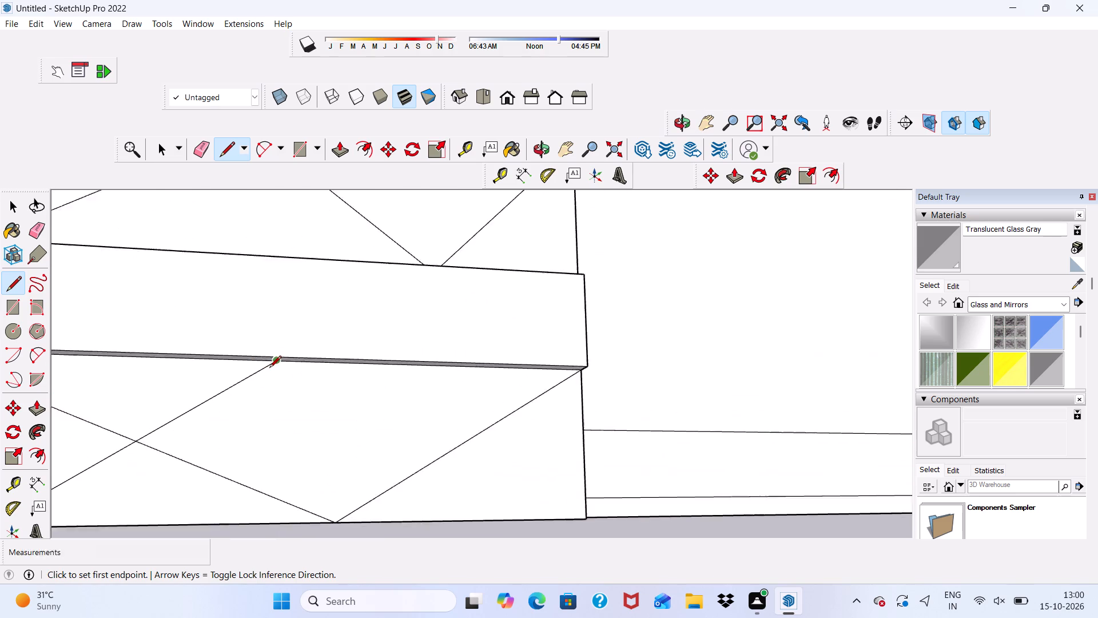
scroll(269, 369, up, 2)
click(278, 359)
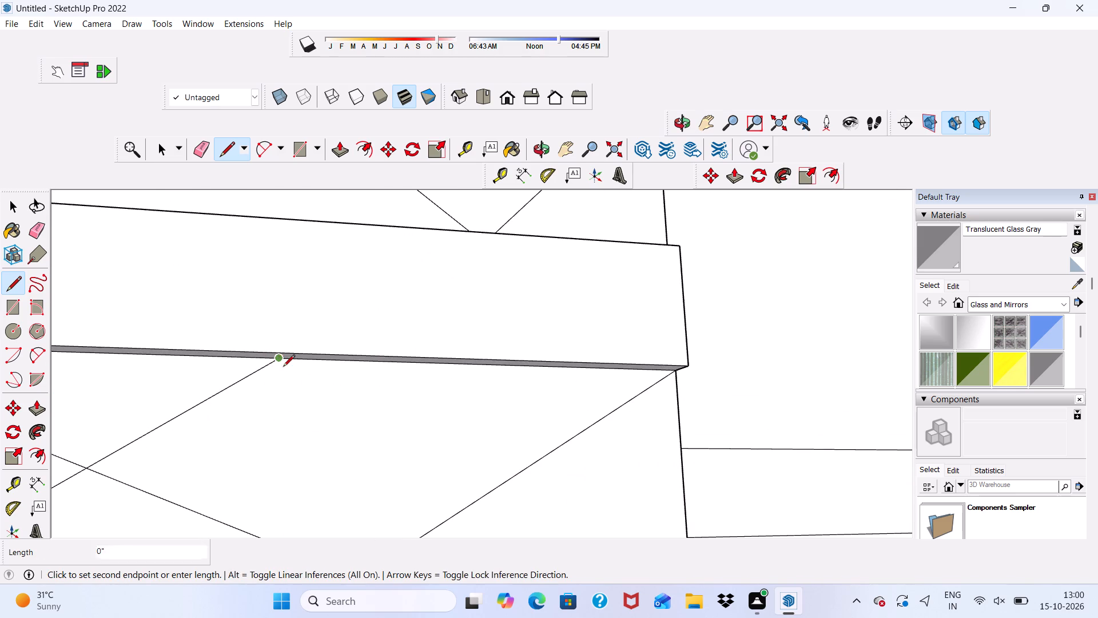
scroll(309, 401, down, 10)
scroll(451, 458, up, 6)
scroll(457, 470, down, 1)
scroll(462, 475, up, 5)
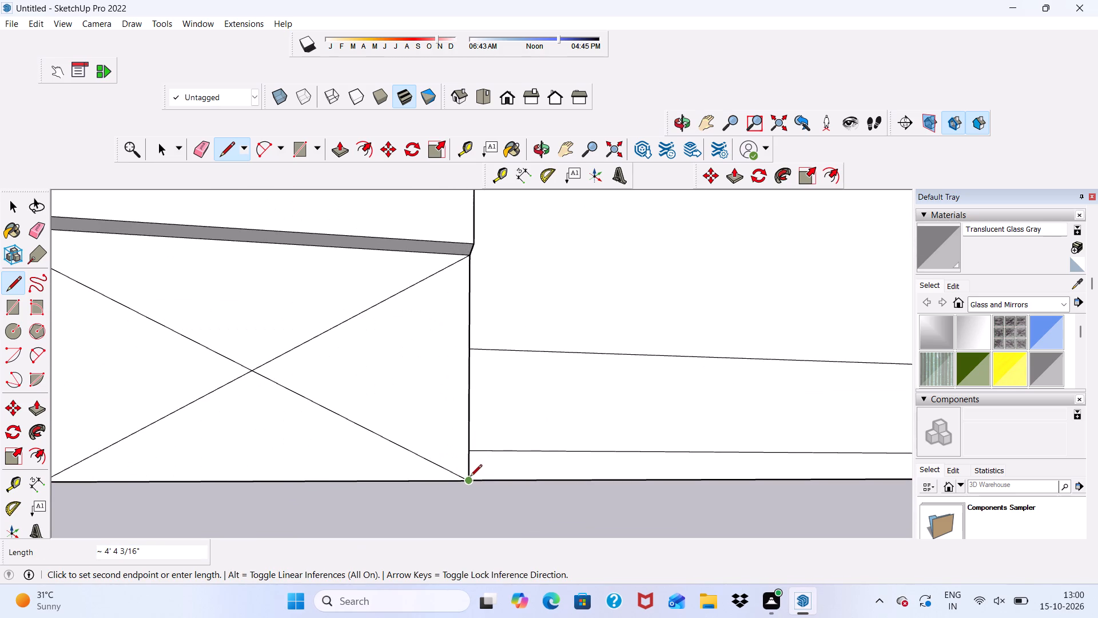
click(471, 478)
scroll(375, 409, down, 17)
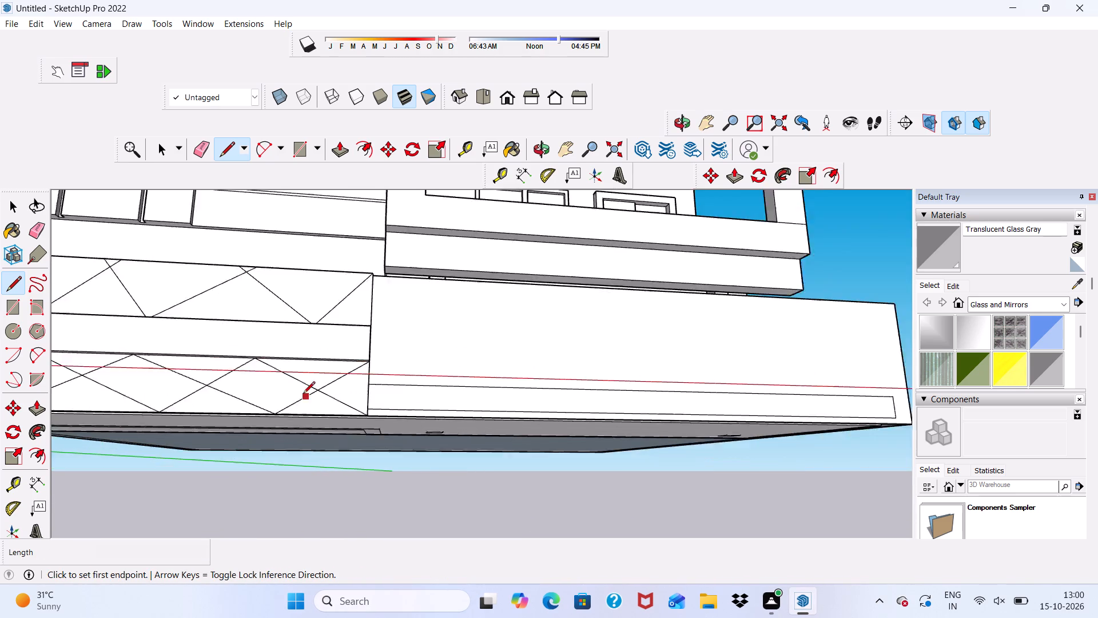
middle_drag(305, 406, 288, 472)
key(space)
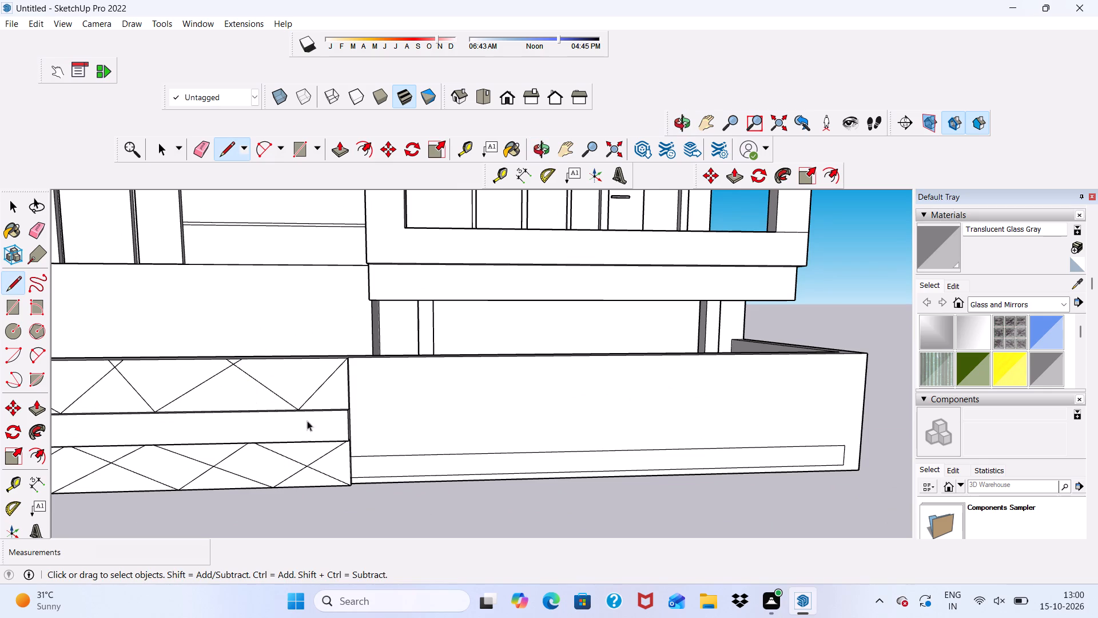
scroll(328, 449, down, 9)
middle_drag(335, 437, 135, 463)
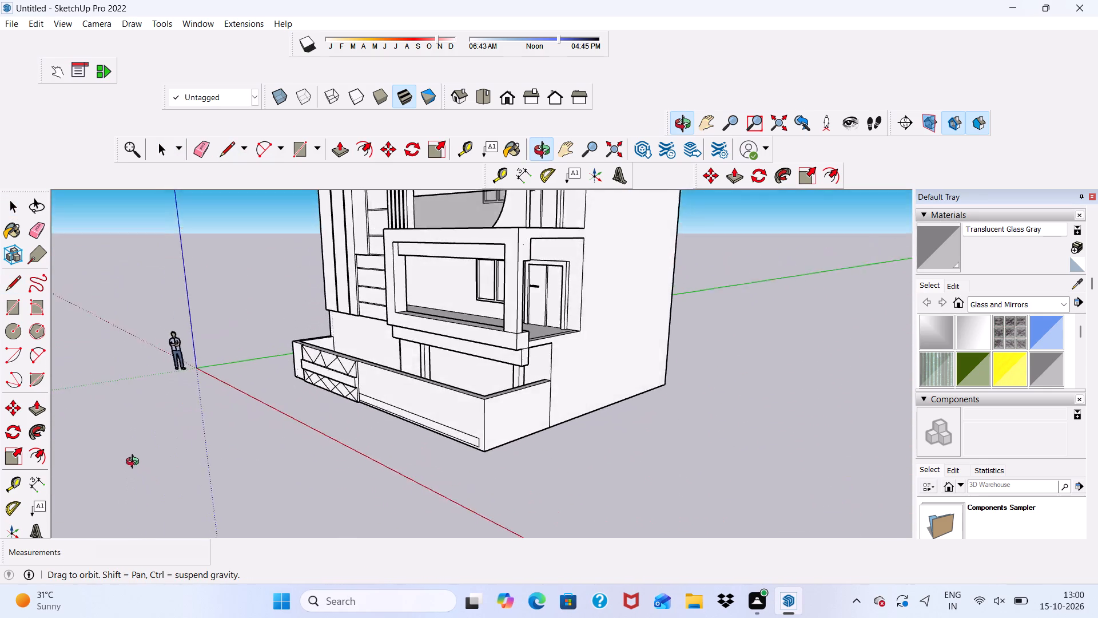
Erase the long edges of the thin strip outline along the base of the plain boundary wall's front face.
middle_drag(135, 463, 102, 477)
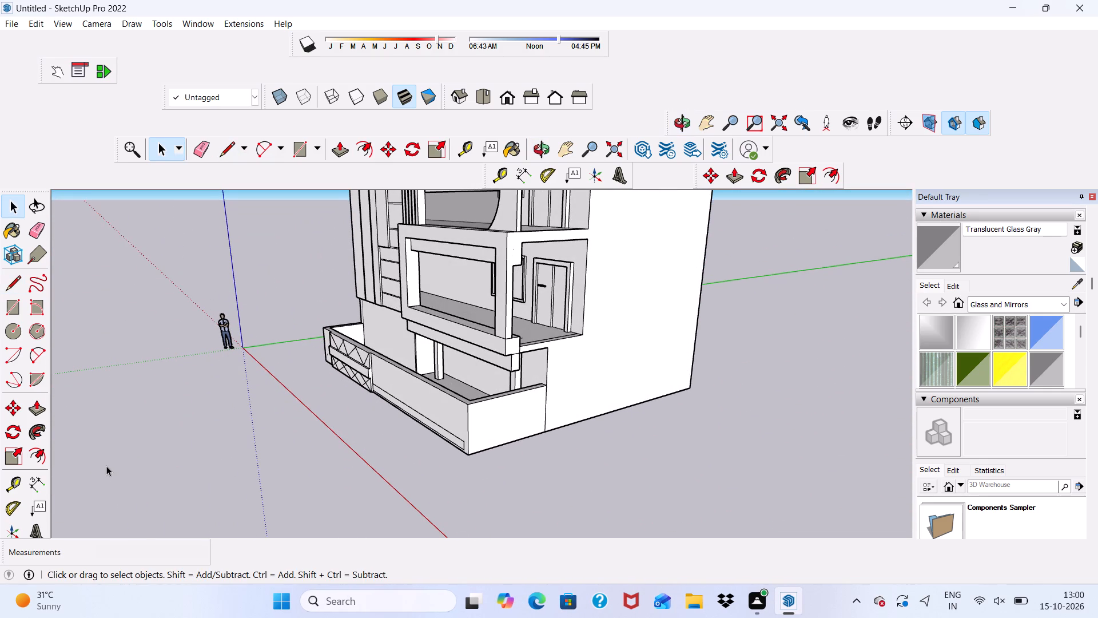
scroll(195, 445, up, 4)
scroll(439, 310, up, 5)
scroll(446, 307, down, 5)
middle_drag(361, 394, 361, 394)
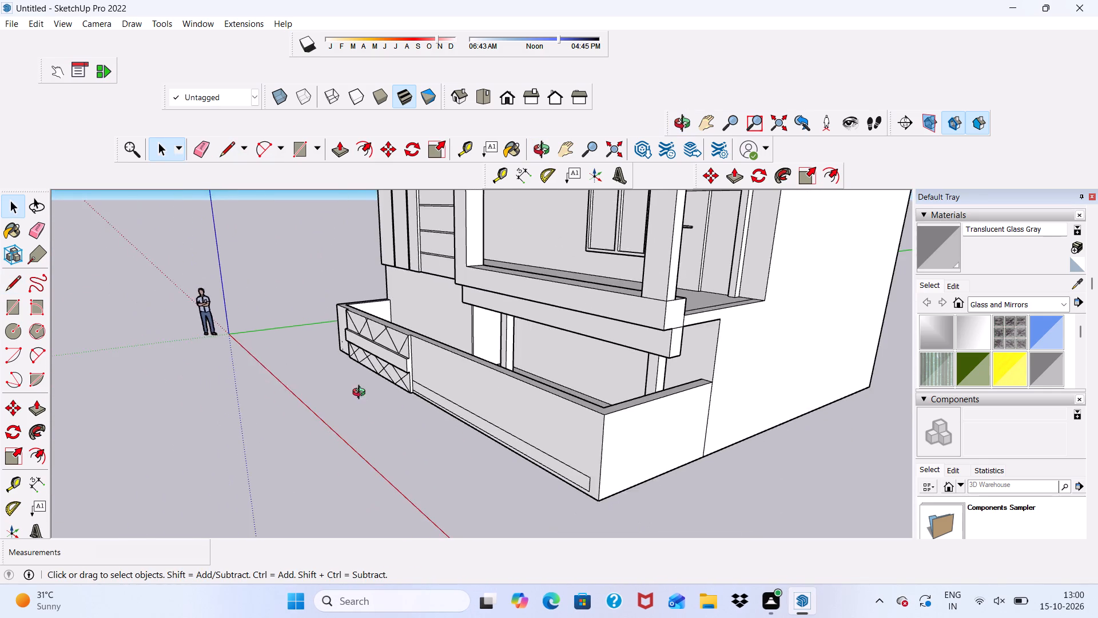
middle_drag(361, 394, 508, 373)
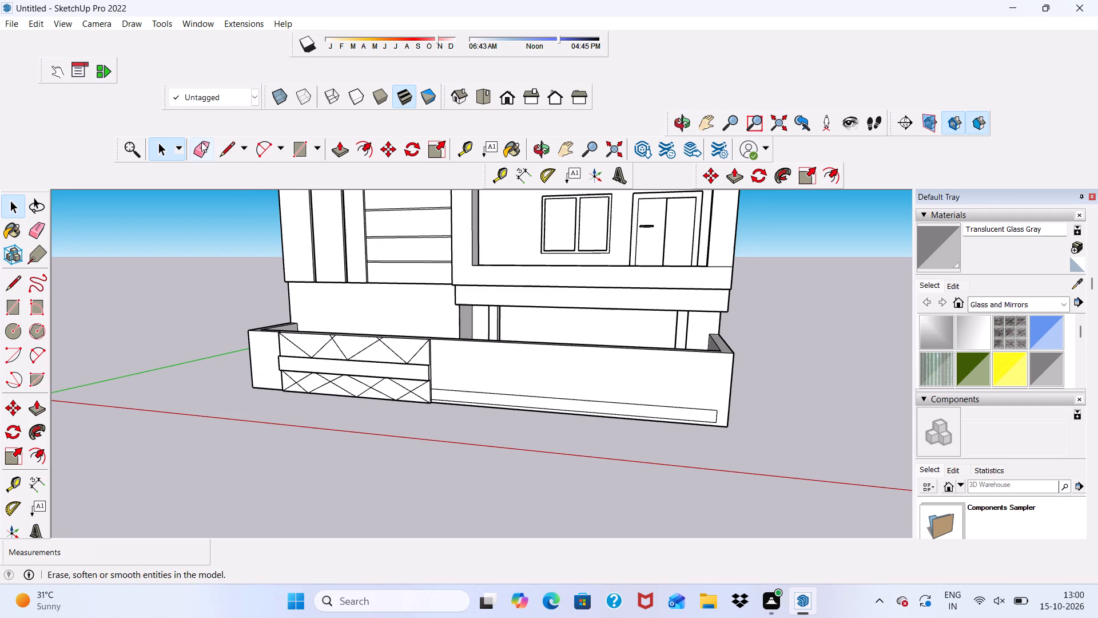
click(201, 142)
scroll(408, 365, up, 3)
drag(448, 391, 457, 408)
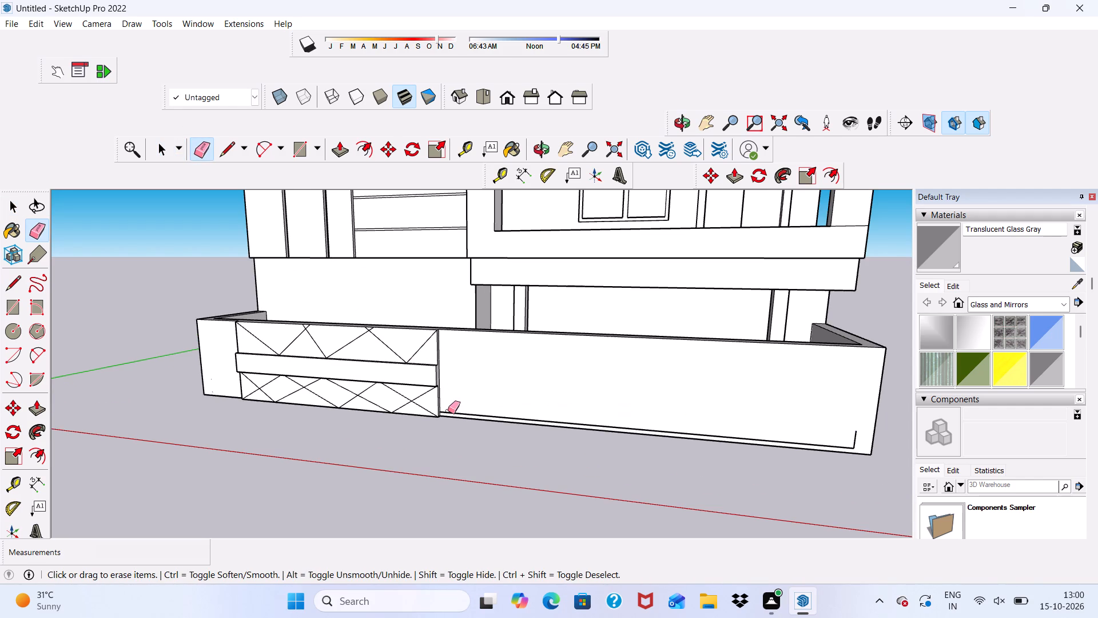
click(448, 411)
click(447, 413)
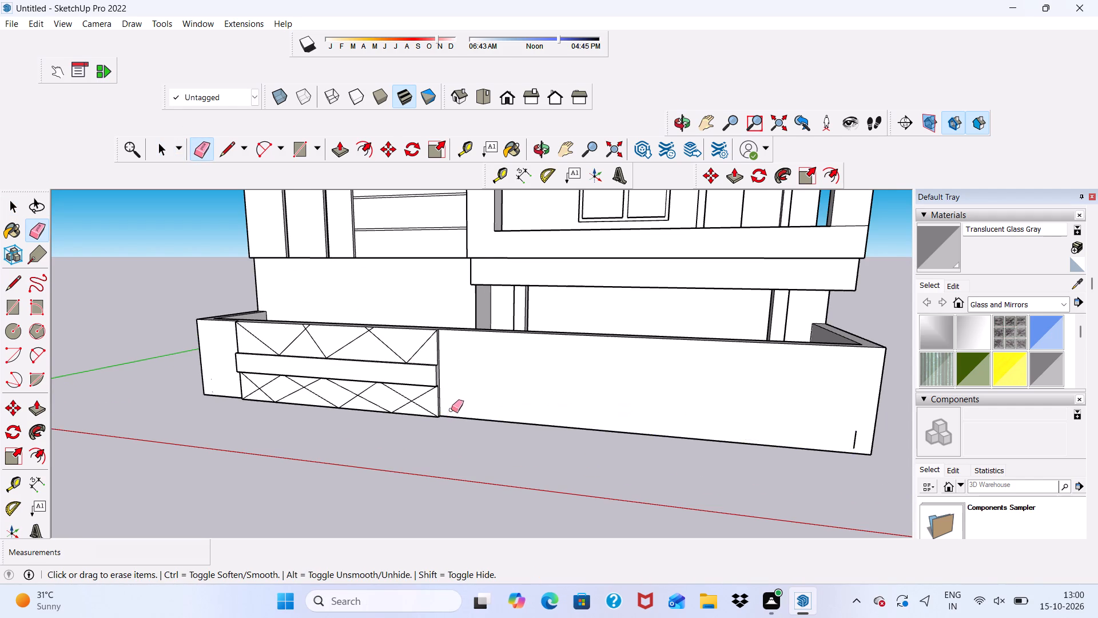
Push/Pull the ground floor's underside face beside the boundary wall by about 5 5/8".
scroll(447, 409, down, 4)
middle_drag(433, 412, 144, 328)
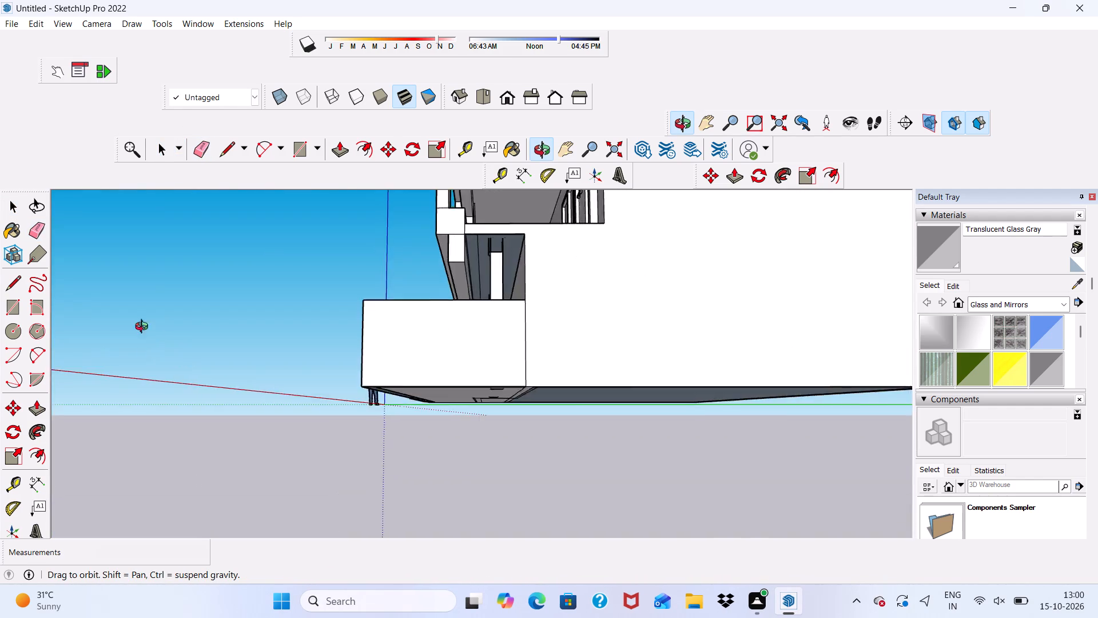
middle_drag(144, 328, 145, 211)
scroll(471, 394, up, 2)
key(space)
click(445, 354)
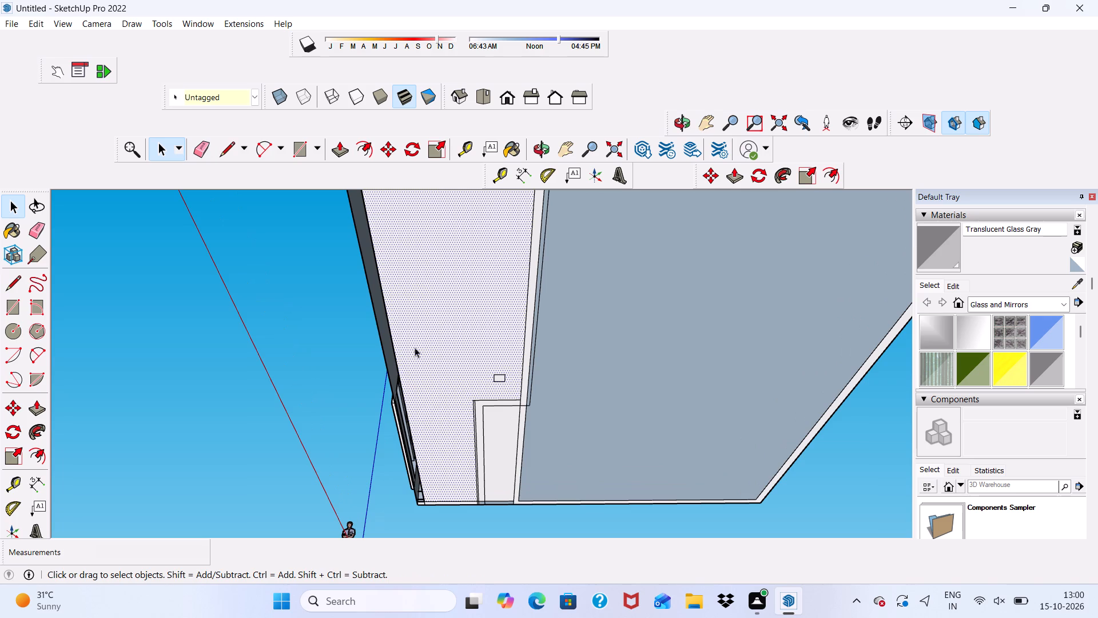
click(338, 162)
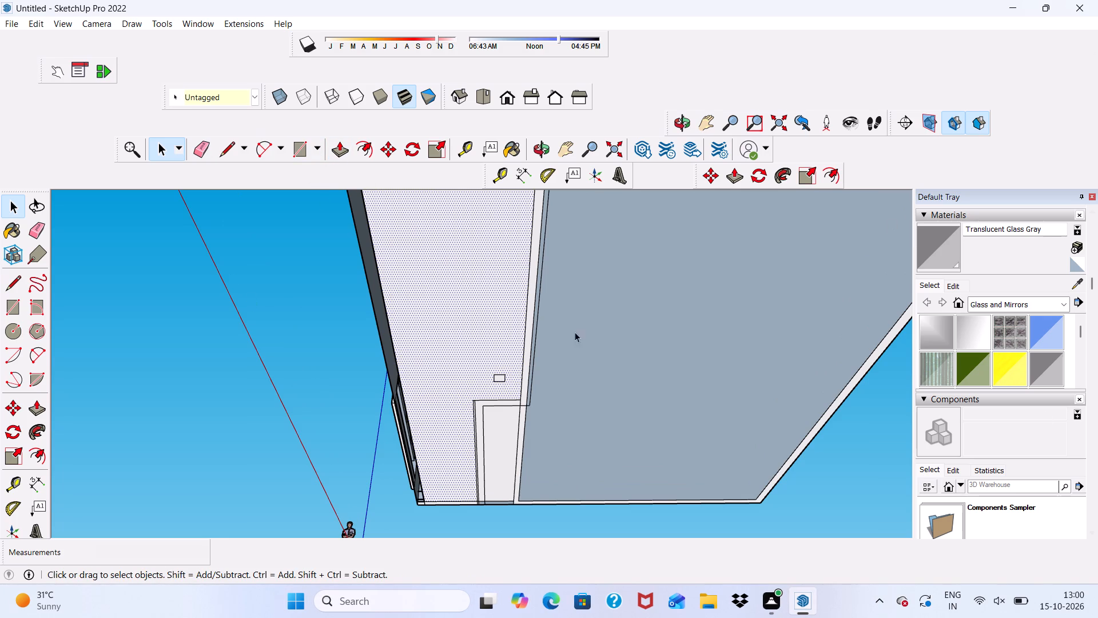
click(337, 143)
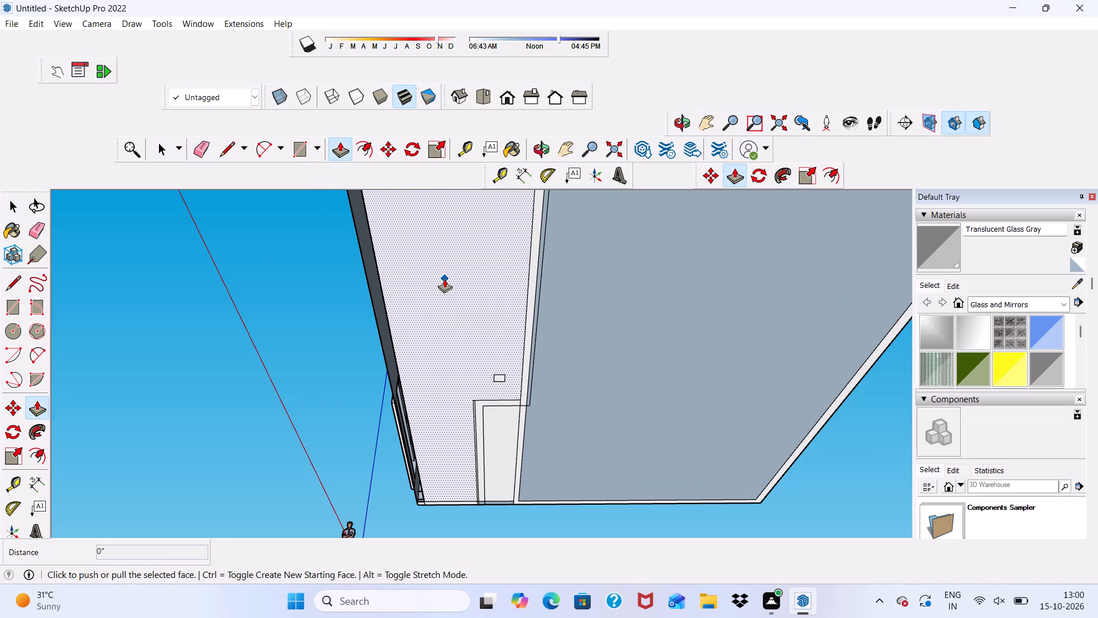
click(434, 263)
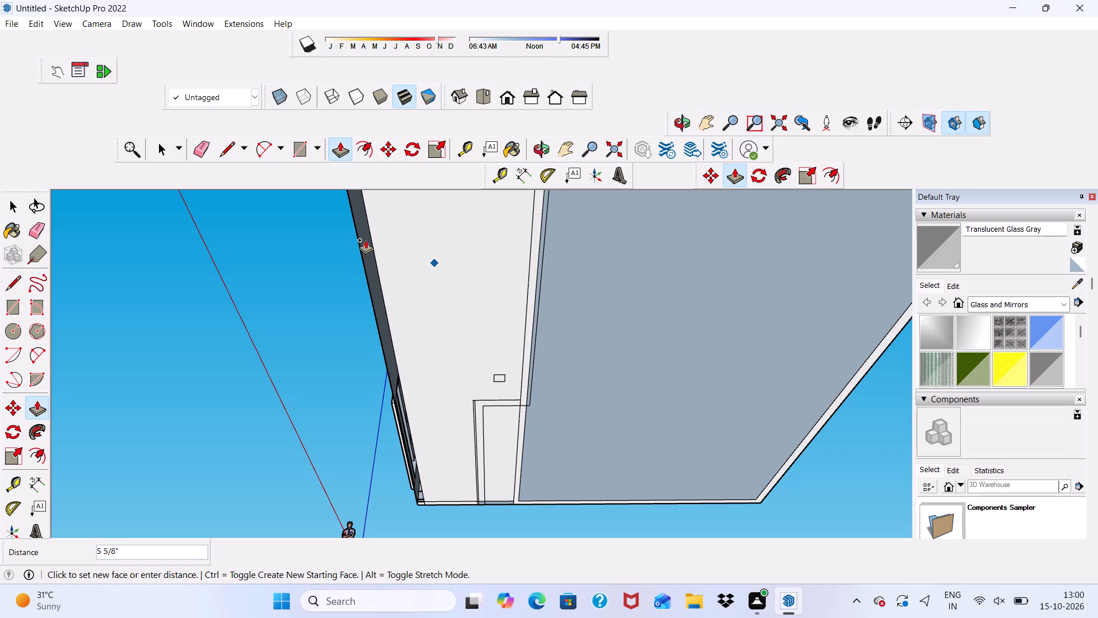
click(361, 233)
Push the plain boundary wall's long front face inward by 1' 8 15/16" with Push/Pull.
middle_drag(394, 261, 558, 413)
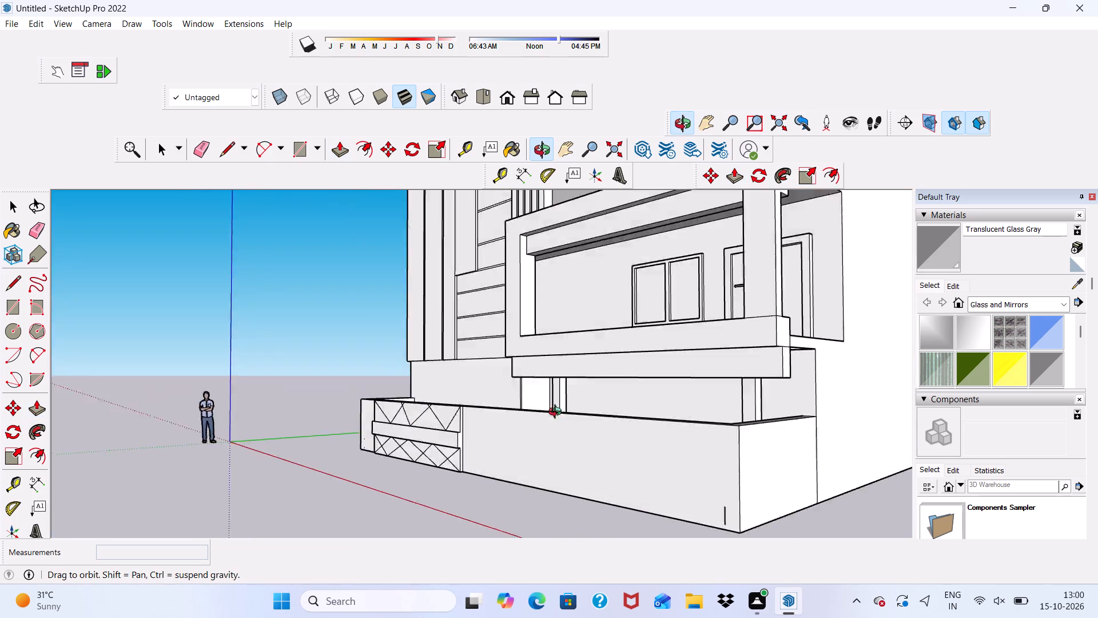
middle_drag(558, 413, 602, 236)
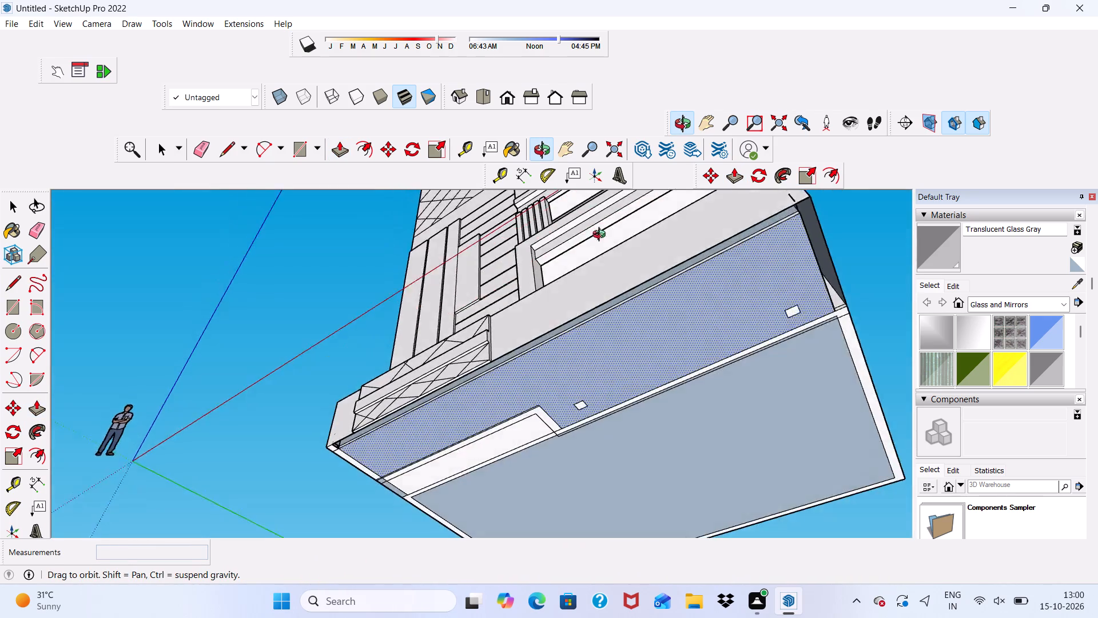
middle_drag(602, 236, 590, 226)
scroll(591, 224, up, 5)
scroll(665, 406, up, 5)
key(space)
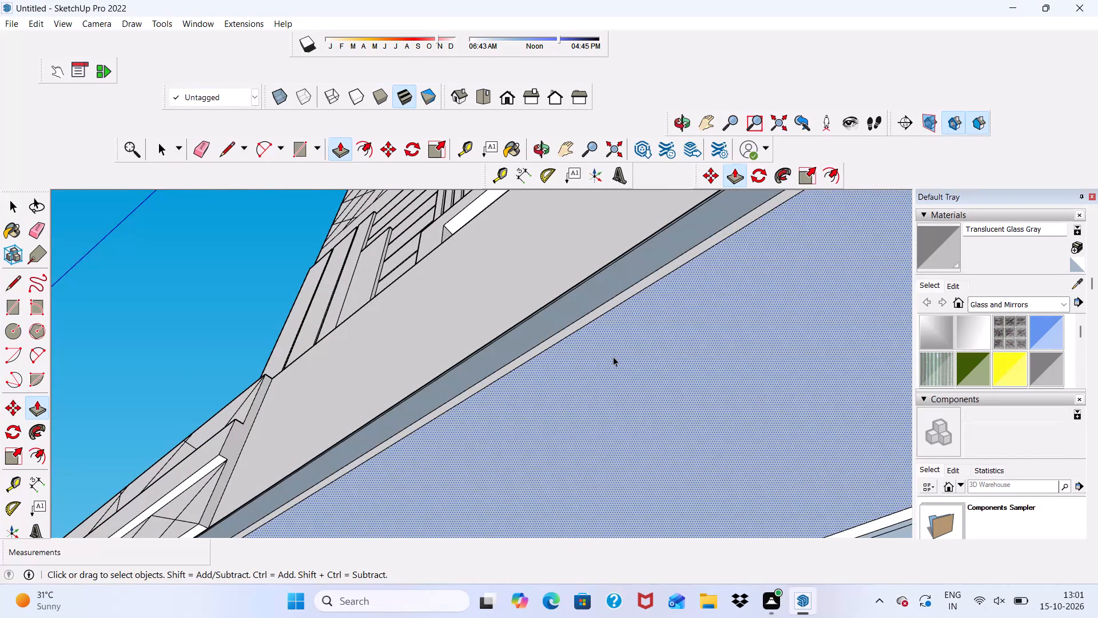
click(603, 356)
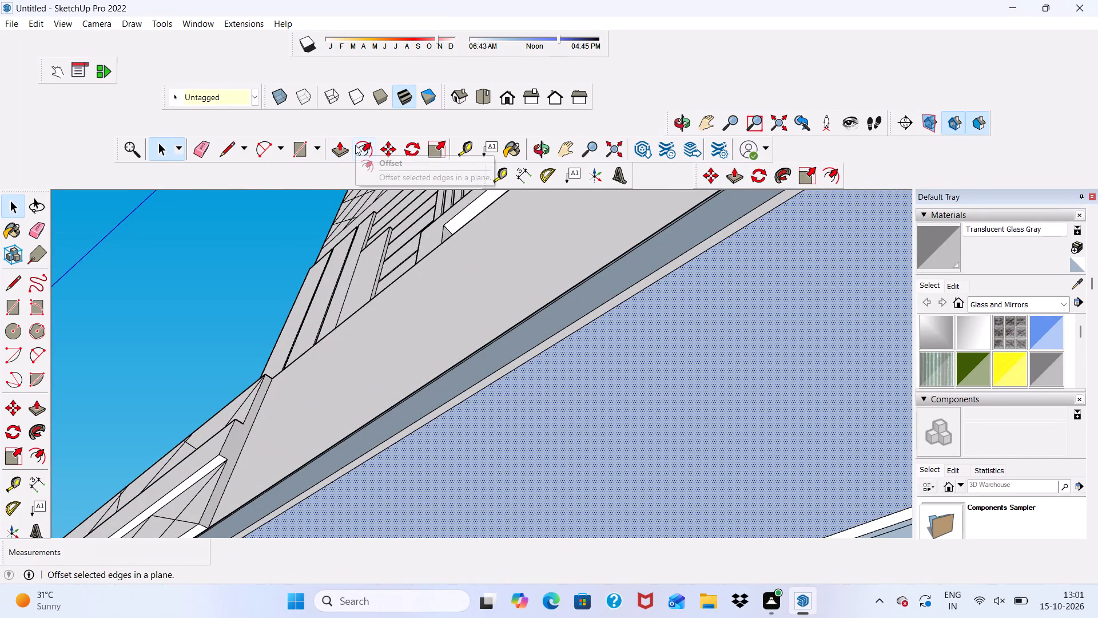
scroll(485, 196, down, 6)
middle_drag(584, 365, 377, 407)
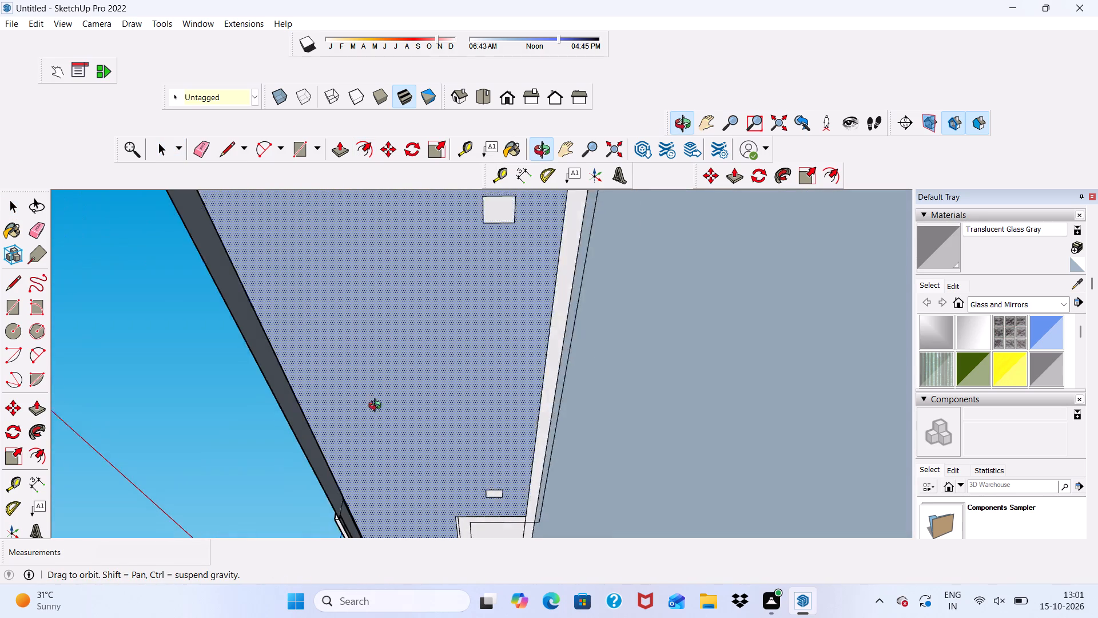
middle_drag(377, 407, 376, 407)
scroll(236, 406, up, 9)
click(273, 369)
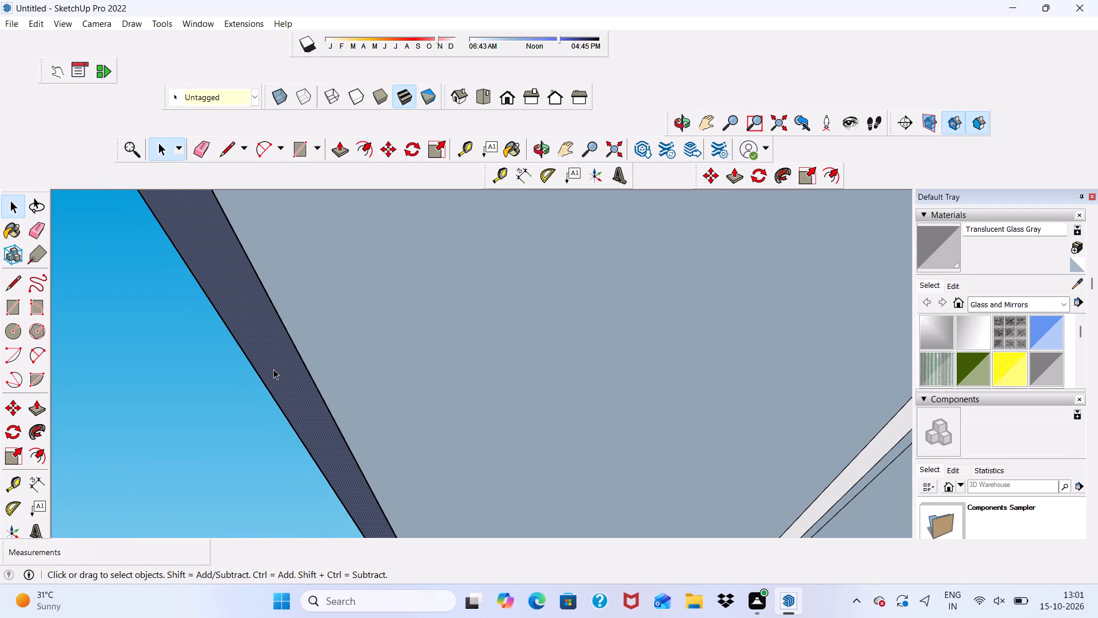
scroll(1097, 92, up, 1)
click(337, 144)
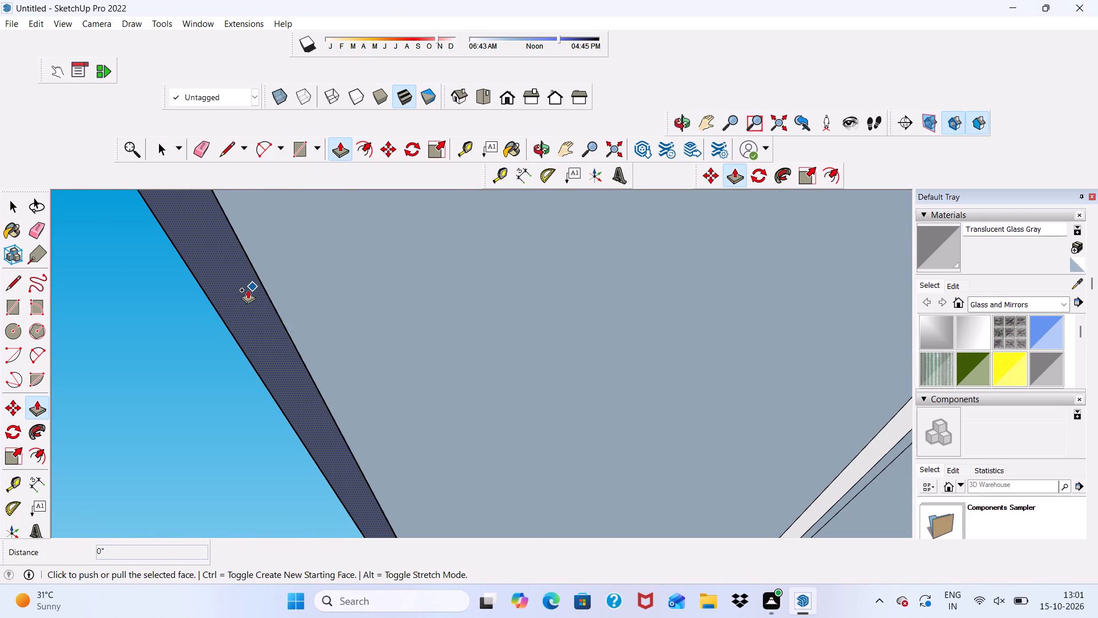
click(238, 296)
click(365, 314)
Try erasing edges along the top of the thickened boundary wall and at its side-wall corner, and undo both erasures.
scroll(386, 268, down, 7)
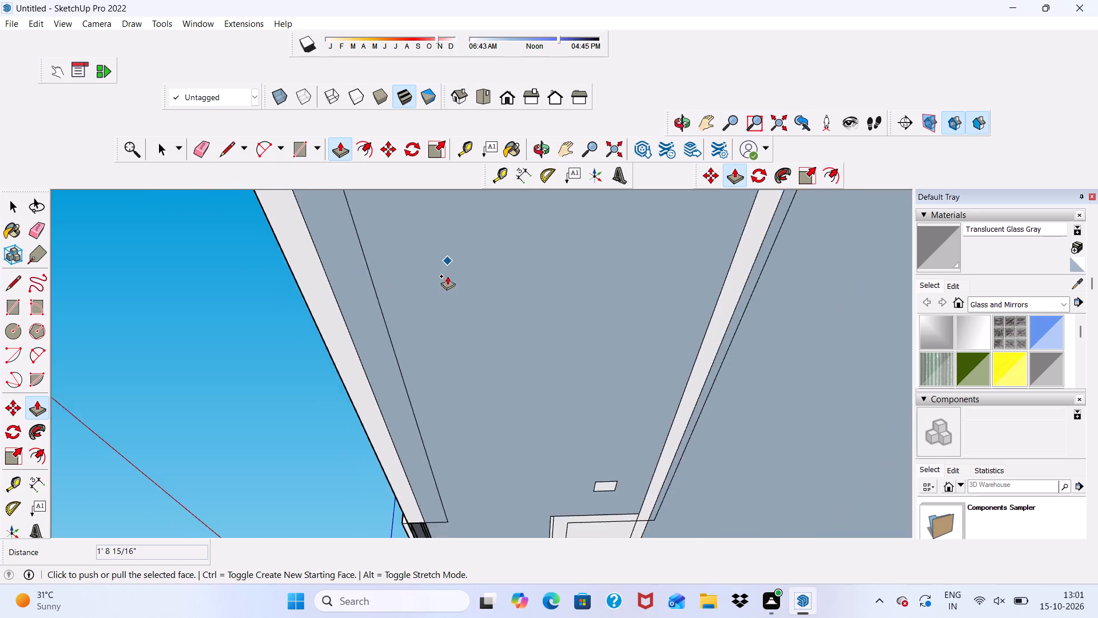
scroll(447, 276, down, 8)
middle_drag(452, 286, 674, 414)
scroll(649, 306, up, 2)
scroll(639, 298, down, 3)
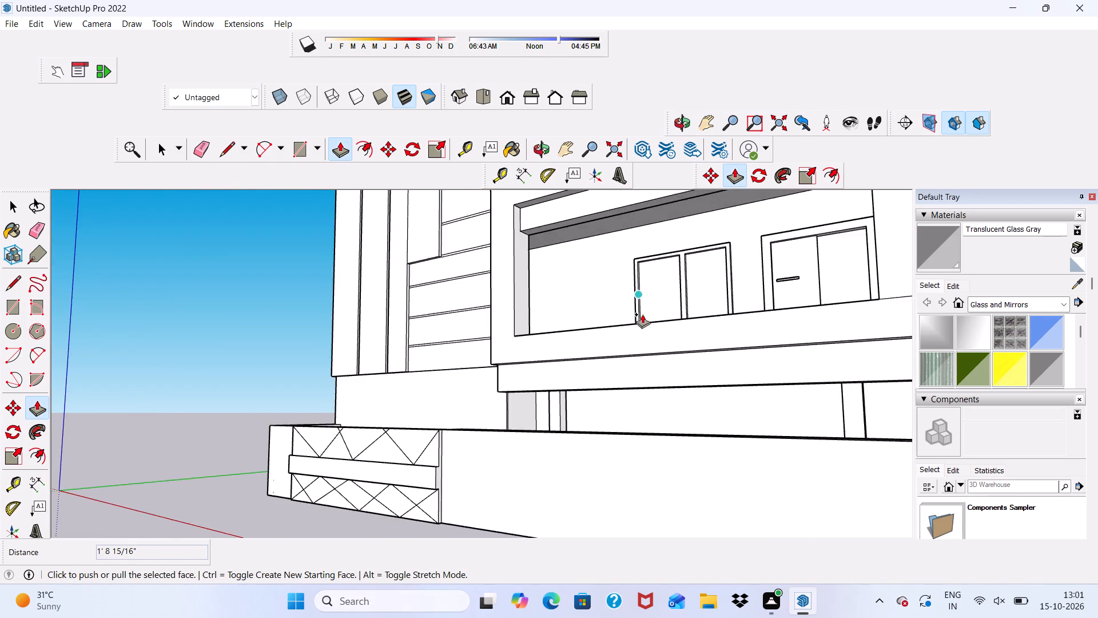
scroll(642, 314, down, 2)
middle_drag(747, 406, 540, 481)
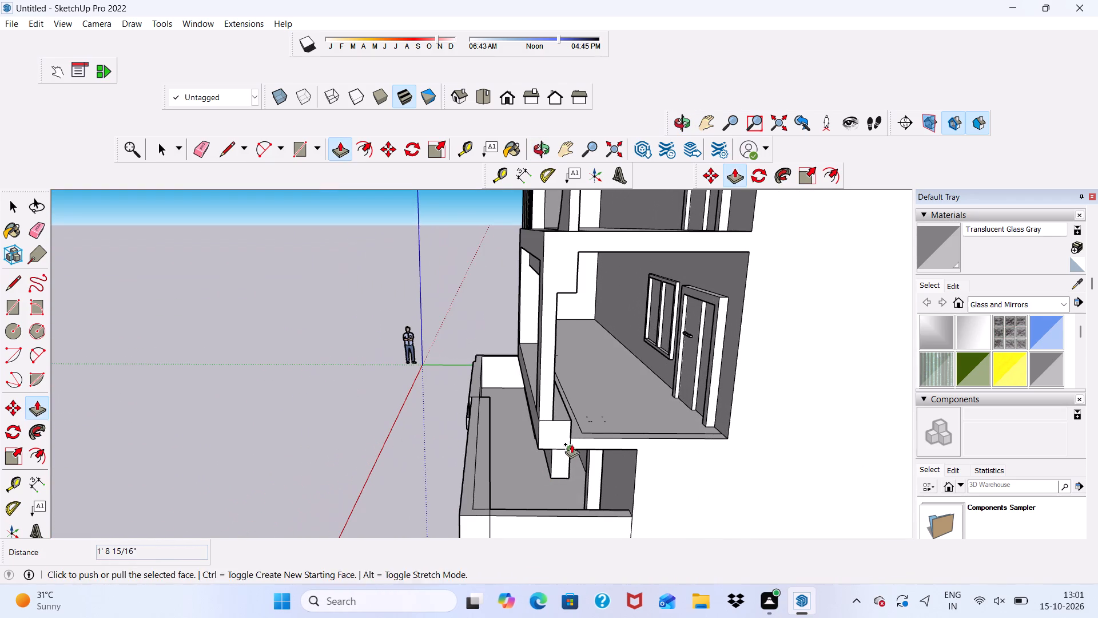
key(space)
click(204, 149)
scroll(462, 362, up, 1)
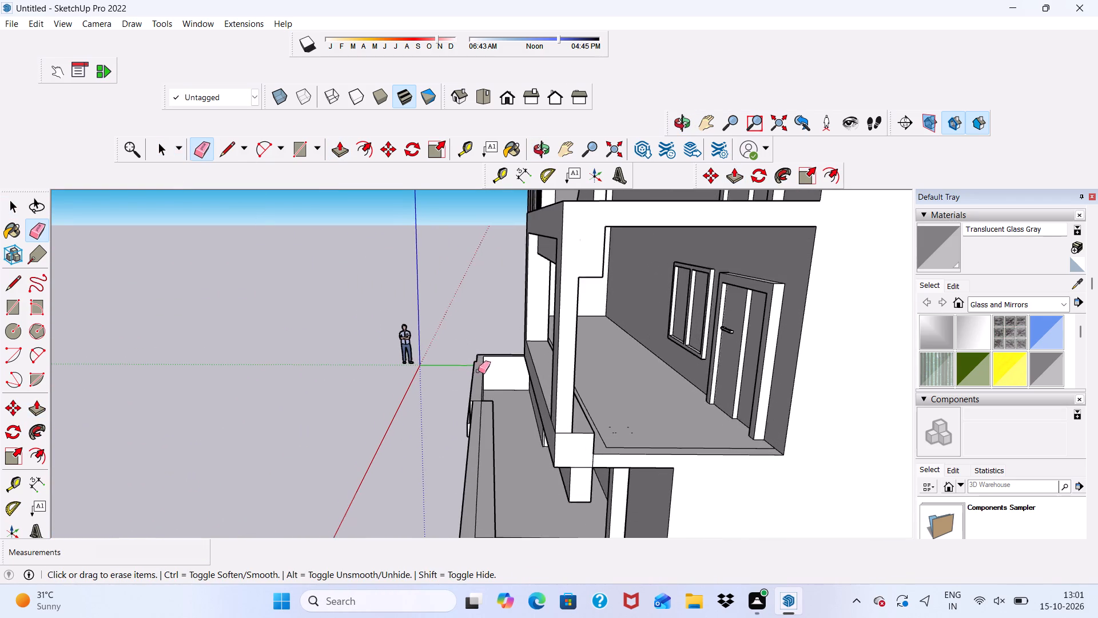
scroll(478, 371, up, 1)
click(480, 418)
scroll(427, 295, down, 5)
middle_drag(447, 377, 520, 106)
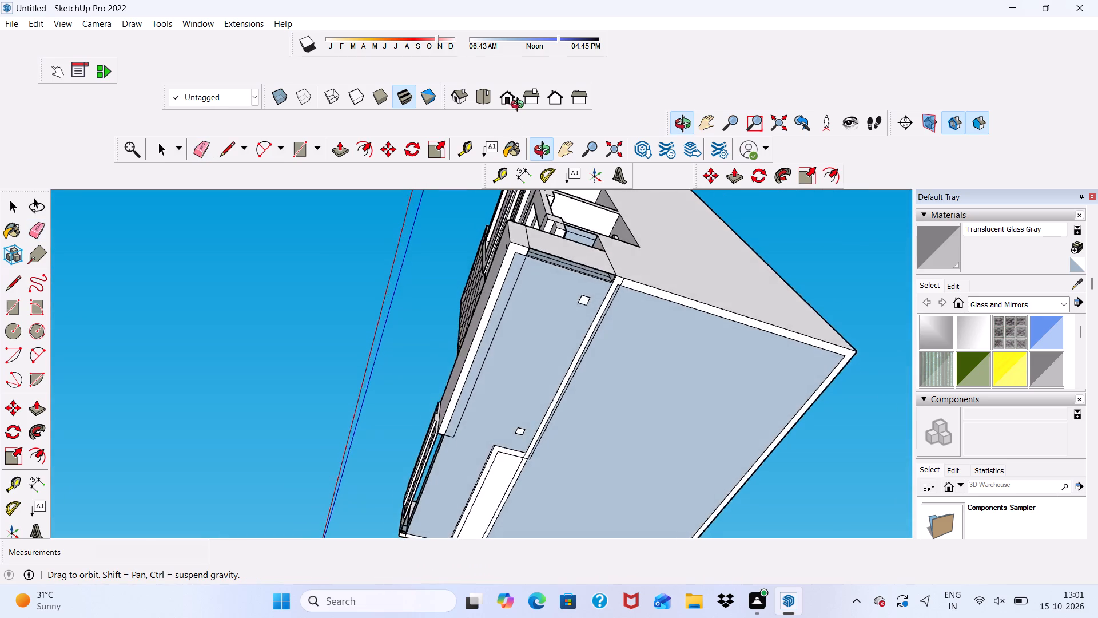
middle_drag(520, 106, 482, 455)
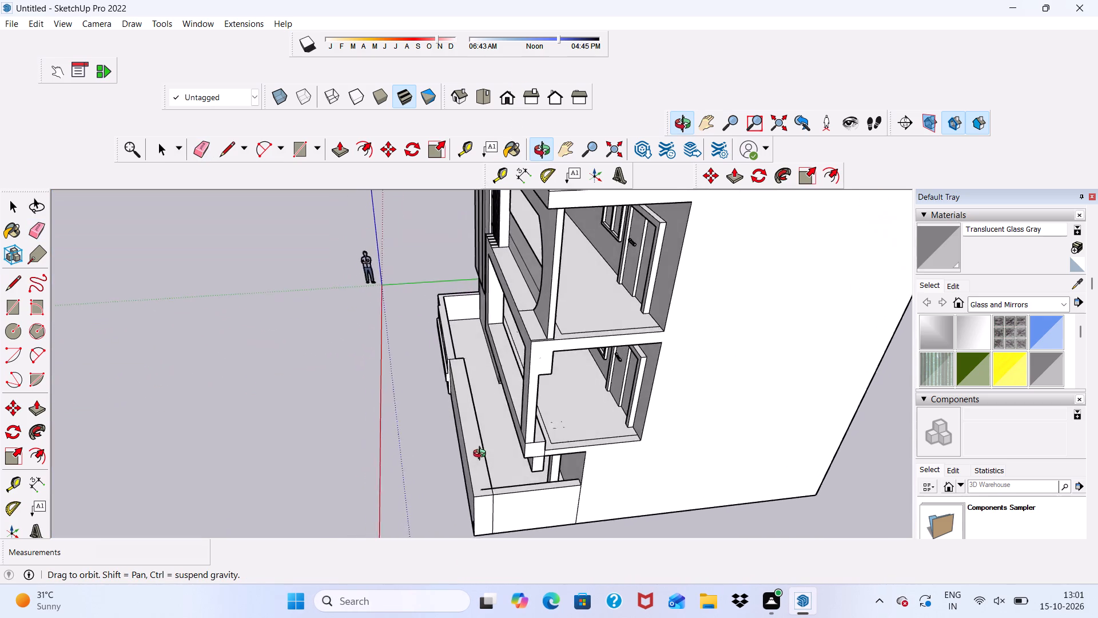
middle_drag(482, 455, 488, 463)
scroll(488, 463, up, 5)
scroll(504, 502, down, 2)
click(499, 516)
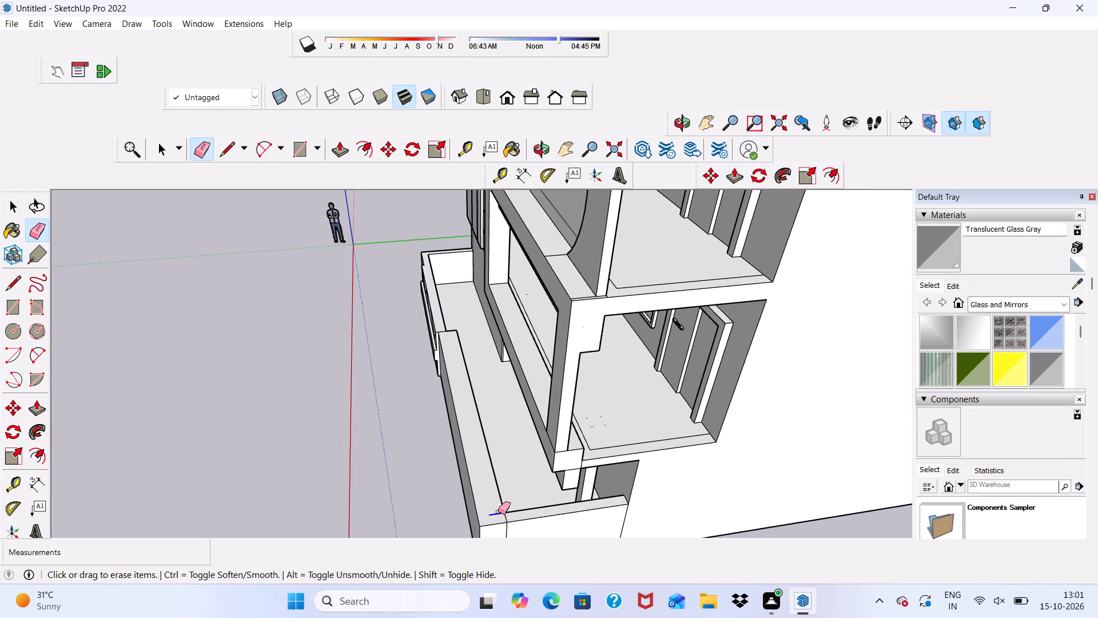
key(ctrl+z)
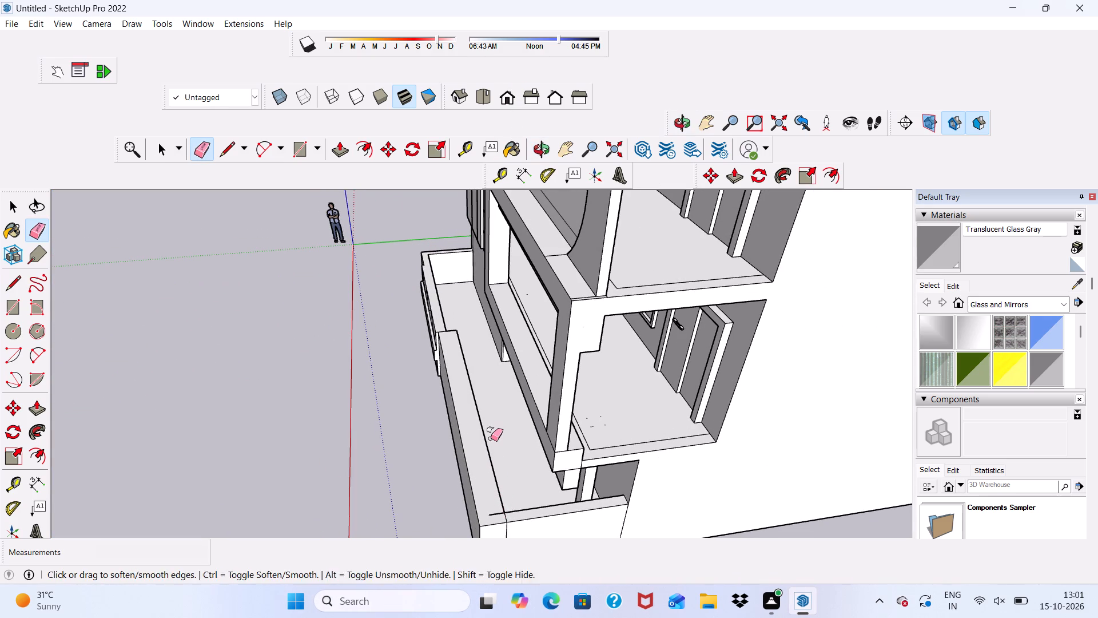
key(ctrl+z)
Erase the innermost long edge along the thickened boundary wall's top to remove the extra thickness.
scroll(484, 420, up, 5)
click(474, 419)
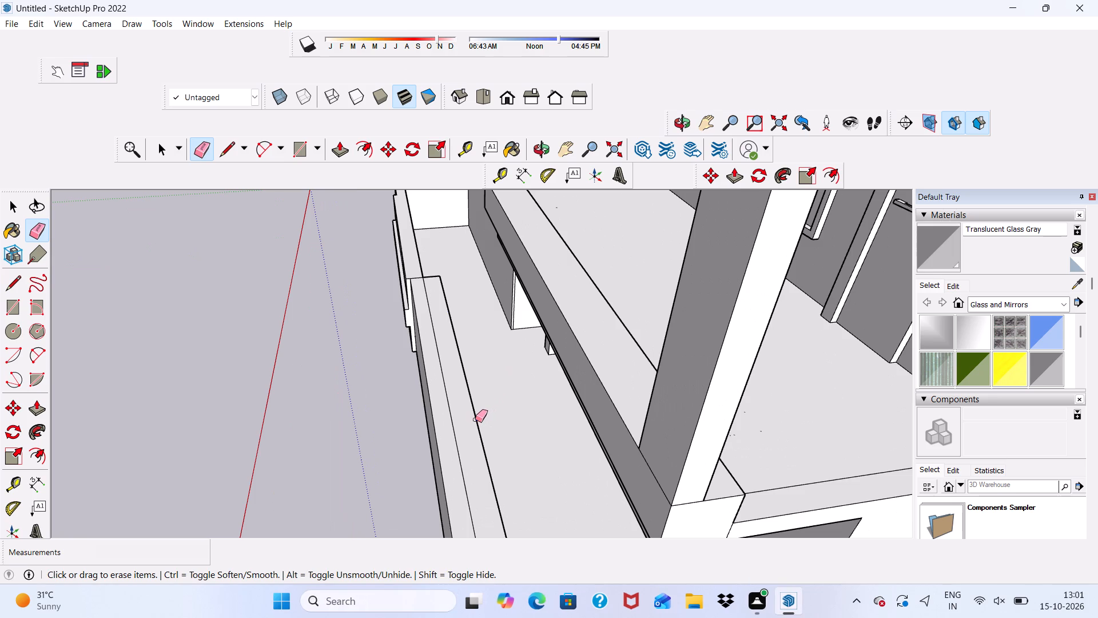
click(475, 419)
Erase the leftover end face and its stray edges on the boundary wall's inner side, beside the patterned panel.
middle_drag(479, 413, 404, 343)
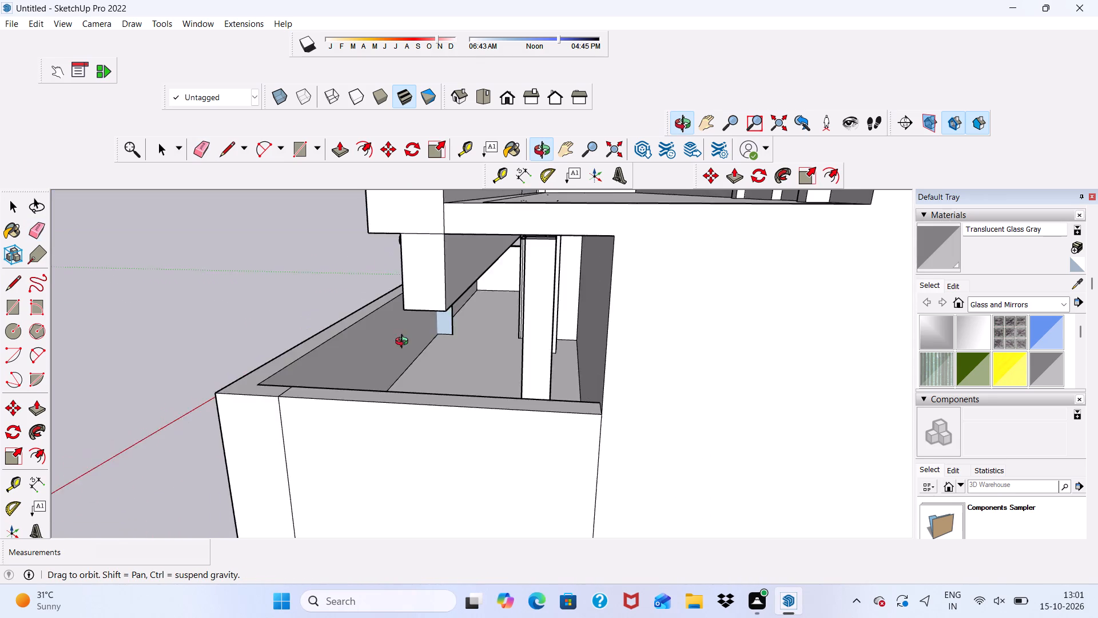
middle_drag(404, 343, 439, 312)
middle_drag(447, 410, 493, 244)
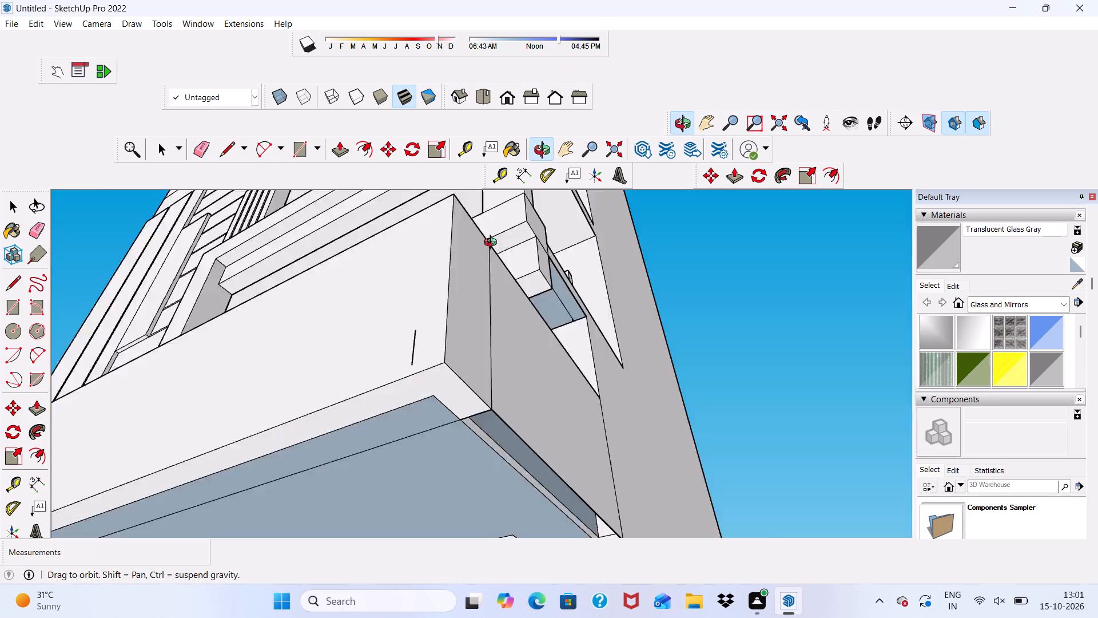
middle_drag(493, 244, 360, 534)
scroll(379, 421, up, 2)
scroll(377, 466, down, 8)
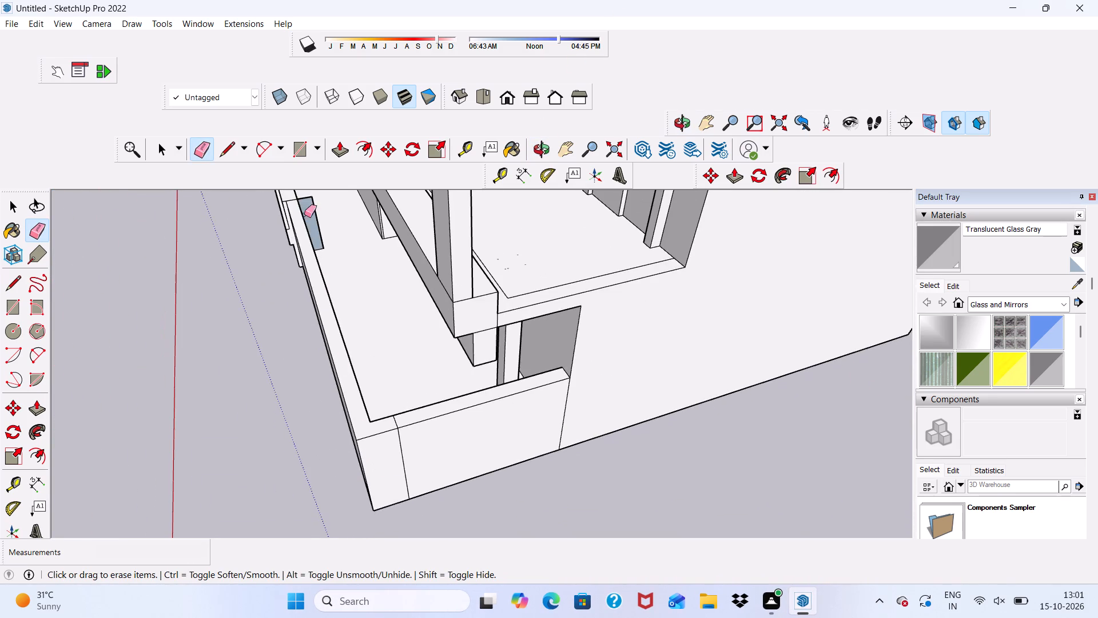
scroll(303, 195, up, 5)
scroll(314, 287, down, 6)
scroll(312, 248, up, 8)
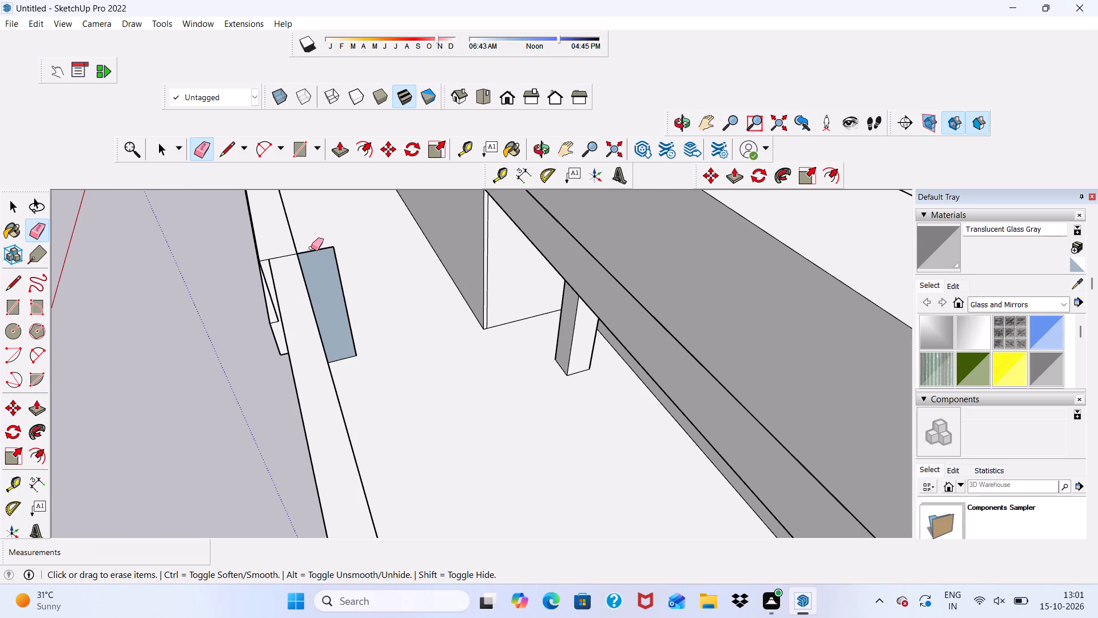
click(309, 250)
click(336, 275)
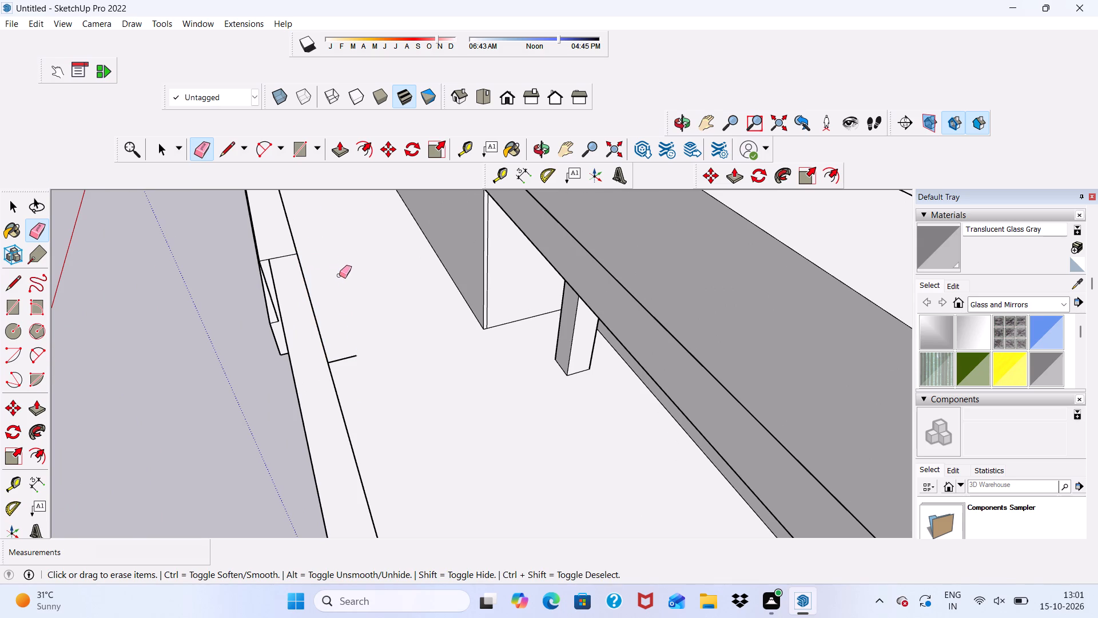
drag(337, 355, 340, 363)
Erase the short stray vertical edge on the plain boundary wall's outer front face, near the side-wall corner.
scroll(340, 360, down, 5)
middle_drag(327, 386, 478, 84)
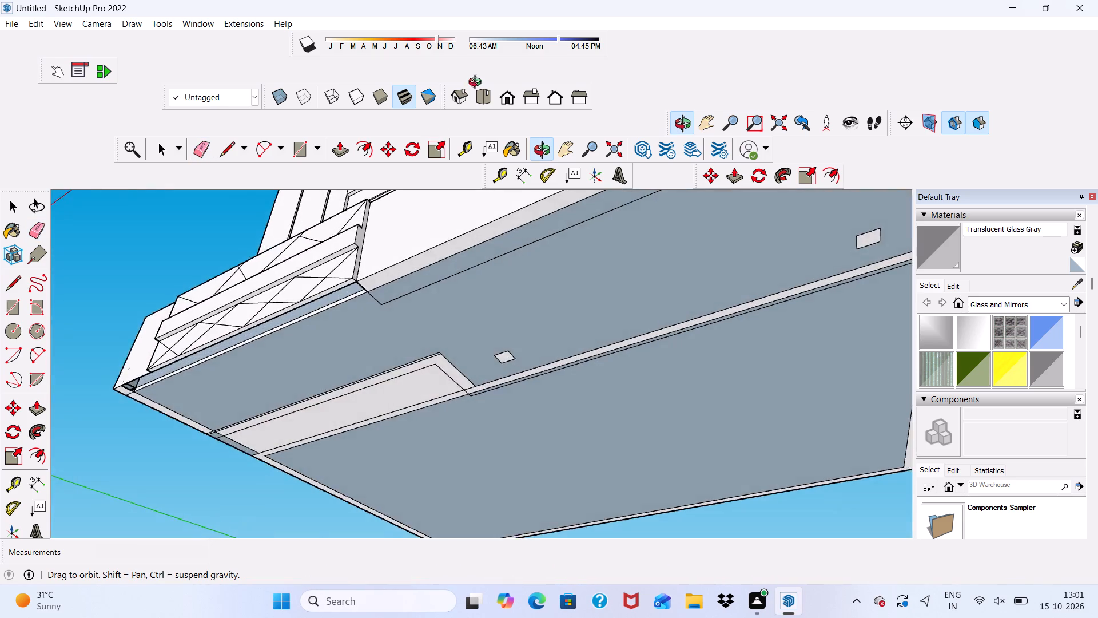
middle_drag(478, 84, 320, 299)
scroll(335, 276, up, 1)
scroll(333, 263, down, 4)
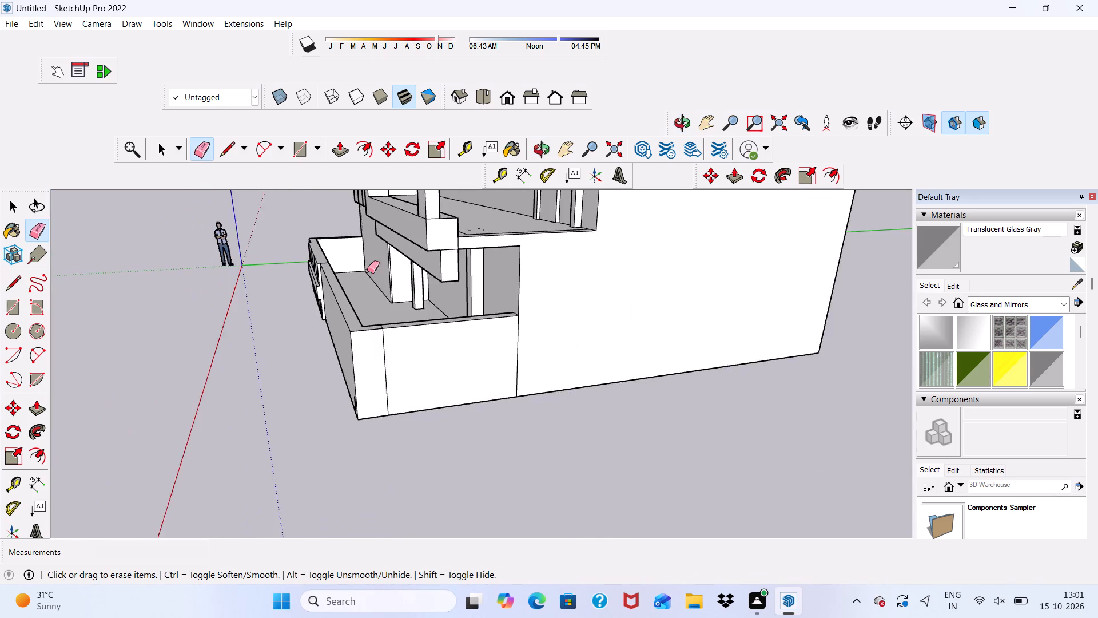
scroll(367, 271, down, 6)
scroll(359, 342, up, 7)
click(377, 332)
middle_drag(385, 315, 389, 374)
scroll(396, 359, up, 4)
scroll(386, 360, down, 6)
middle_drag(420, 355, 520, 171)
scroll(438, 290, up, 7)
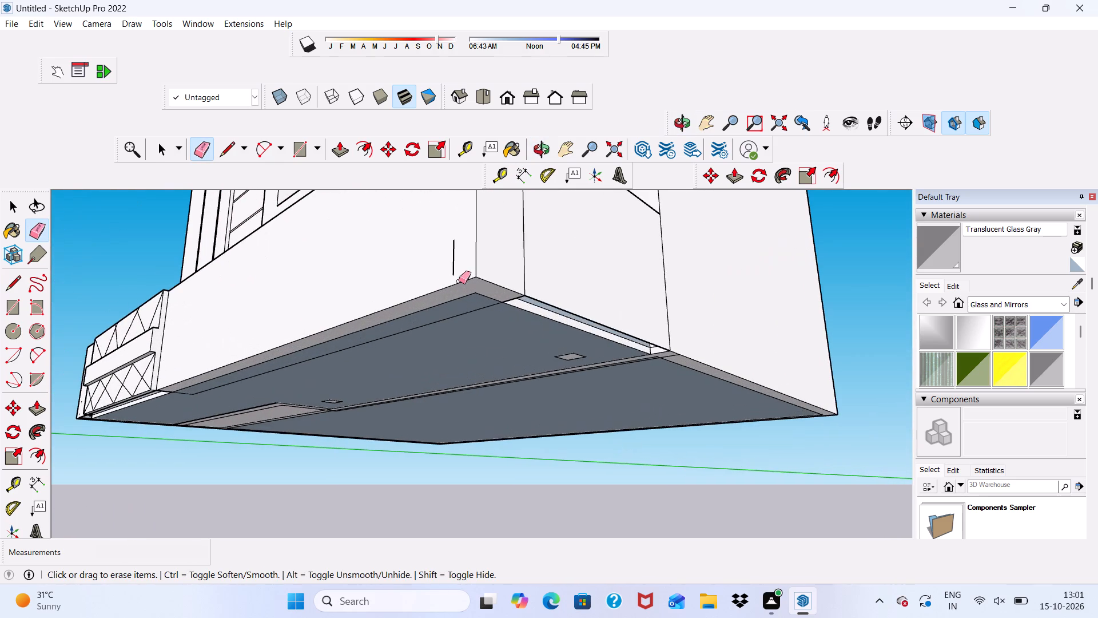
drag(457, 253, 451, 255)
Push/Pull the recessed face at the side boundary wall's base outward by 9" to bring it flush with the wall.
scroll(482, 292, down, 2)
middle_drag(503, 314, 464, 271)
key(space)
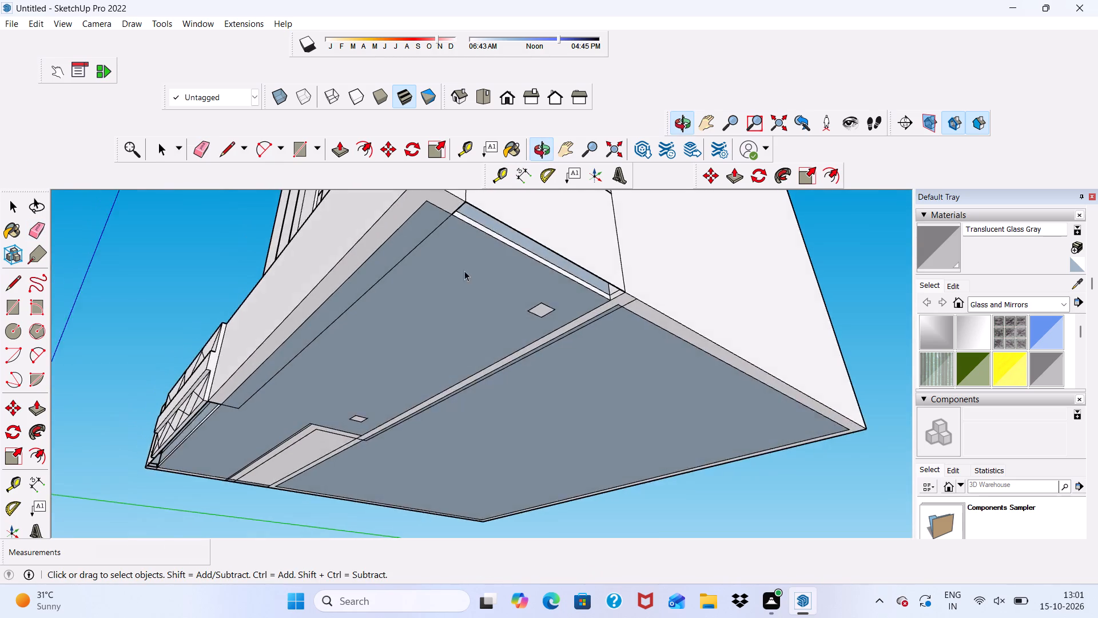
middle_drag(464, 271, 462, 277)
scroll(460, 281, up, 5)
scroll(491, 195, down, 9)
middle_drag(547, 218, 417, 212)
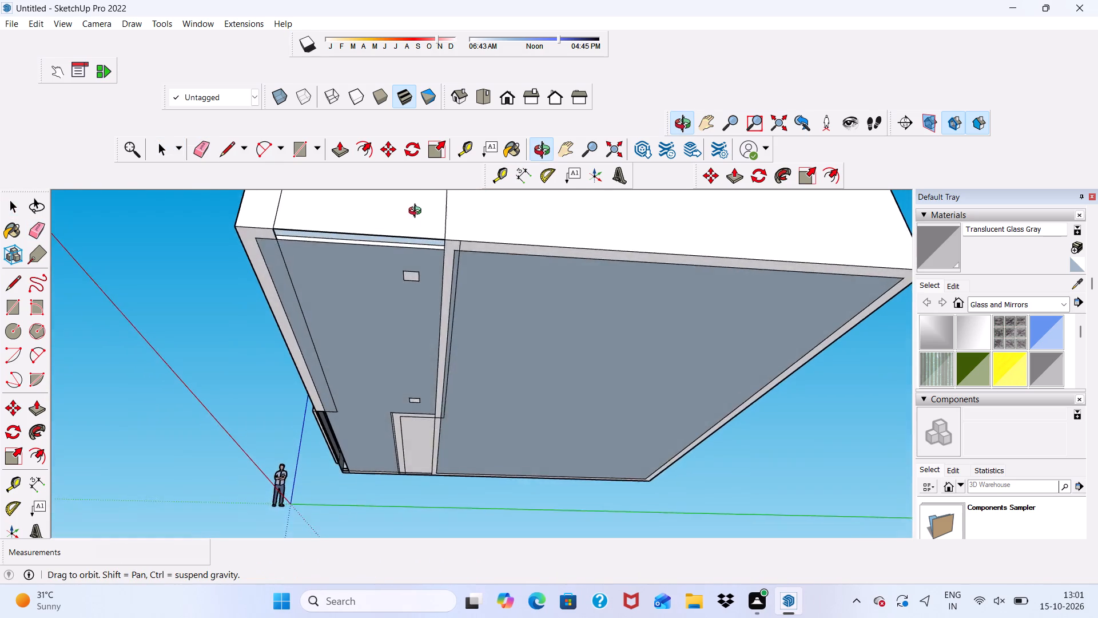
middle_drag(417, 212, 416, 211)
scroll(364, 209, up, 7)
scroll(288, 263, up, 5)
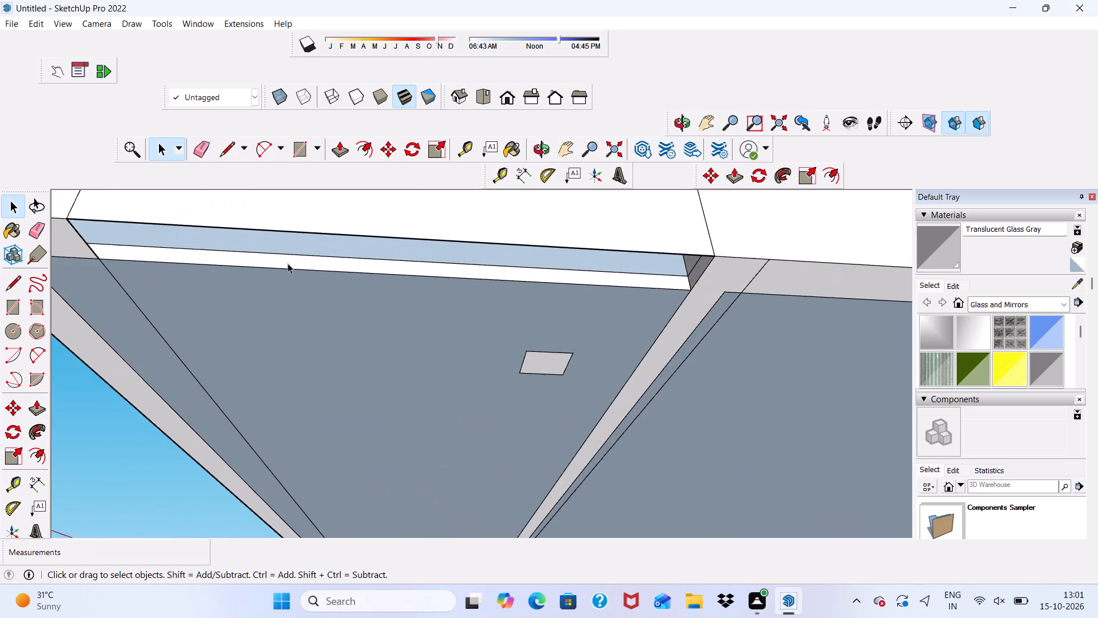
scroll(288, 263, up, 2)
click(288, 263)
click(336, 148)
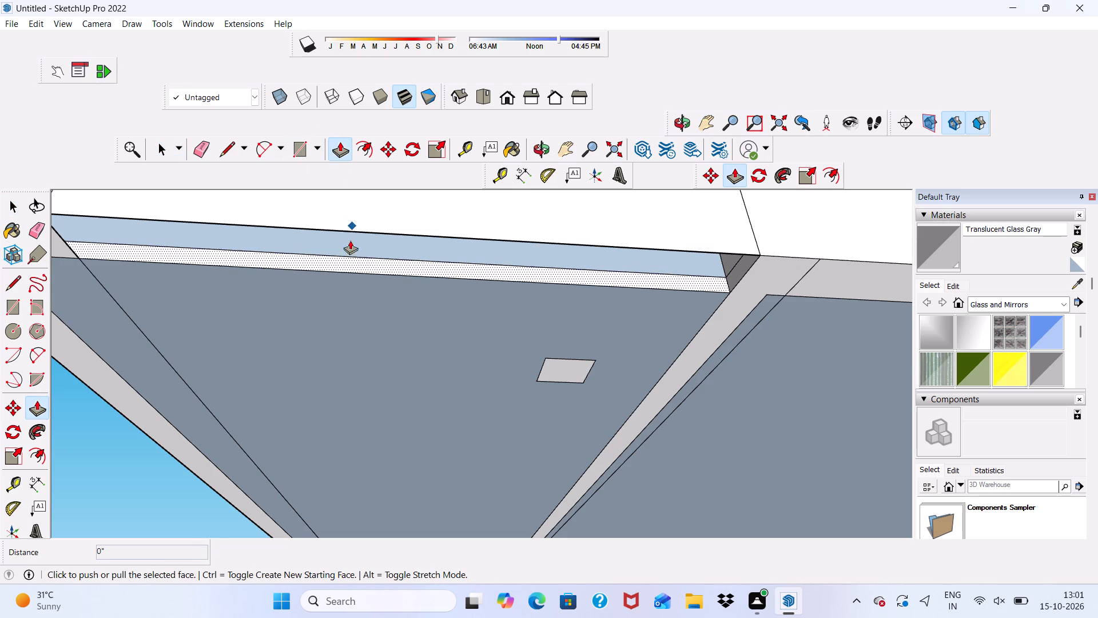
scroll(347, 282, up, 4)
click(348, 261)
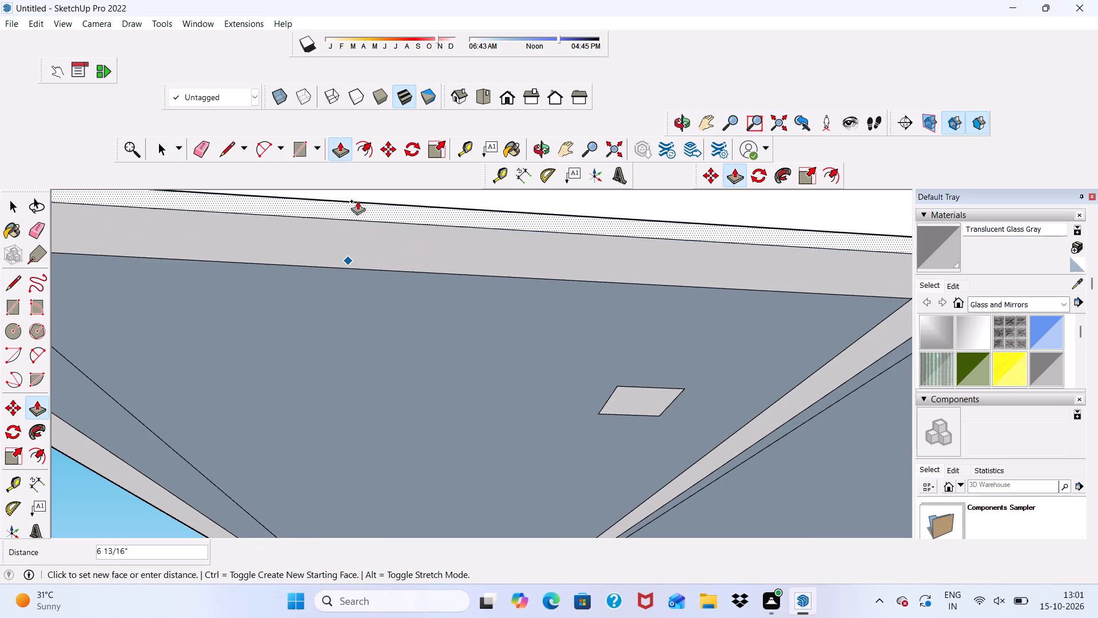
click(360, 196)
scroll(367, 249, down, 12)
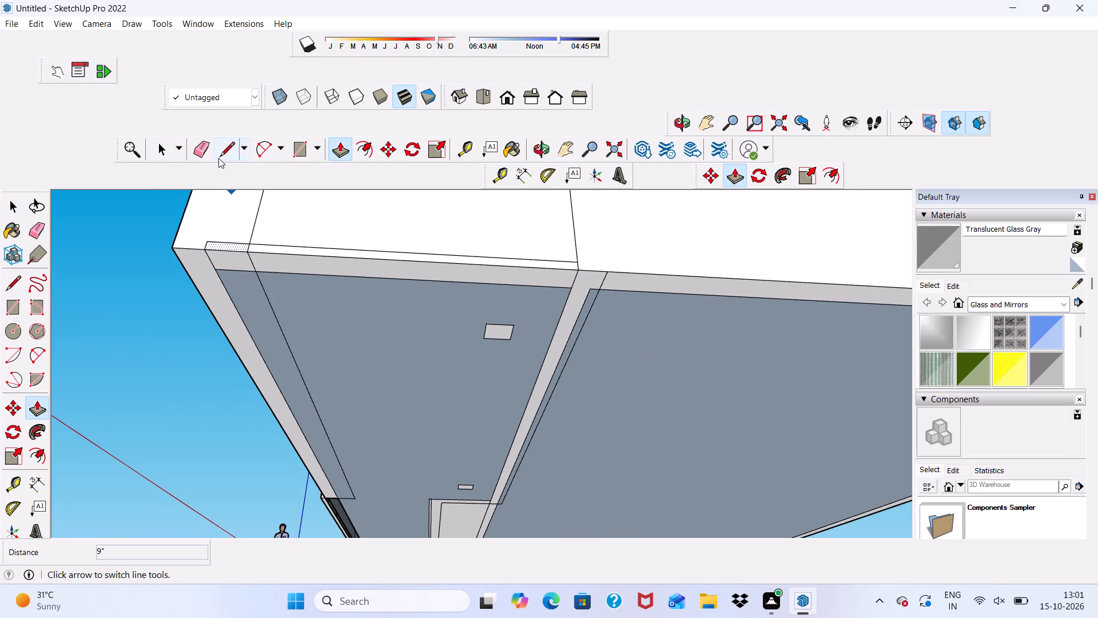
Erase the leftover outline edges and vertical seam on the filled side boundary wall, near its front corner.
click(202, 149)
scroll(264, 242, down, 2)
scroll(277, 252, up, 6)
click(279, 244)
drag(234, 228, 236, 238)
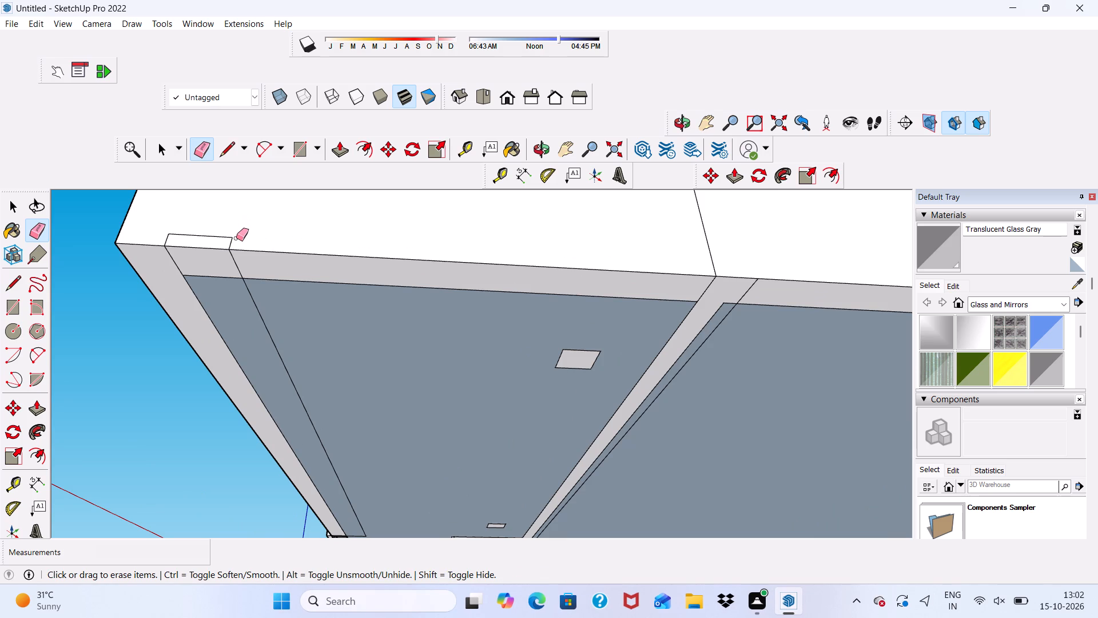
click(236, 238)
click(218, 238)
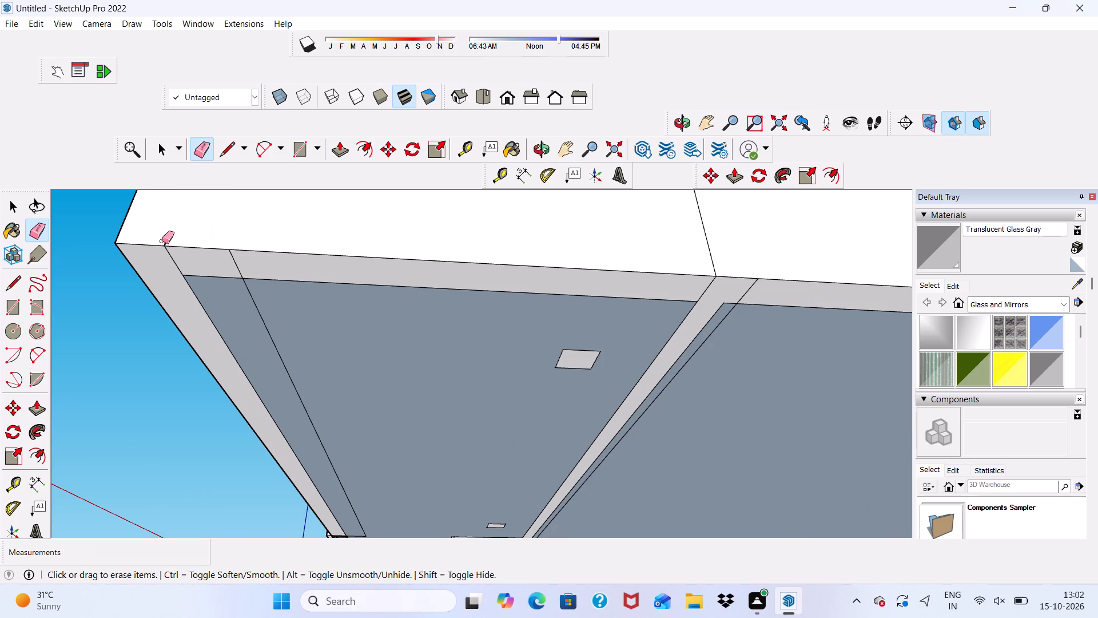
click(165, 237)
scroll(218, 246, down, 8)
key(space)
scroll(313, 251, up, 1)
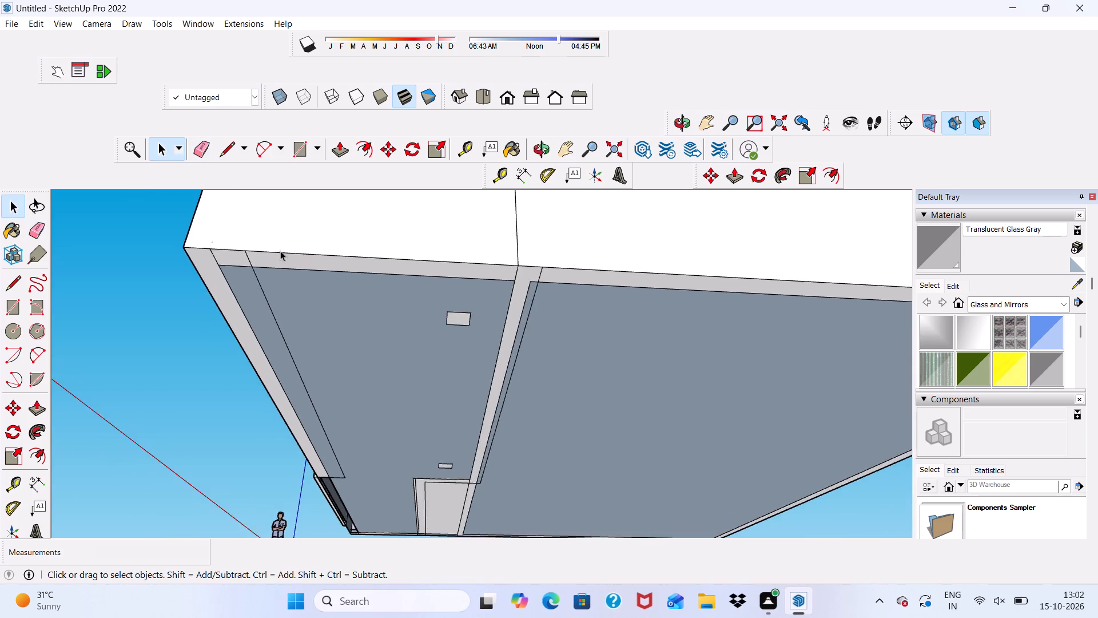
scroll(267, 253, down, 8)
Draw a rectangle about 5' 3" by 5' 3" on the front boundary wall's plain end, from its bottom outer corner to the top edge.
middle_drag(280, 278, 413, 538)
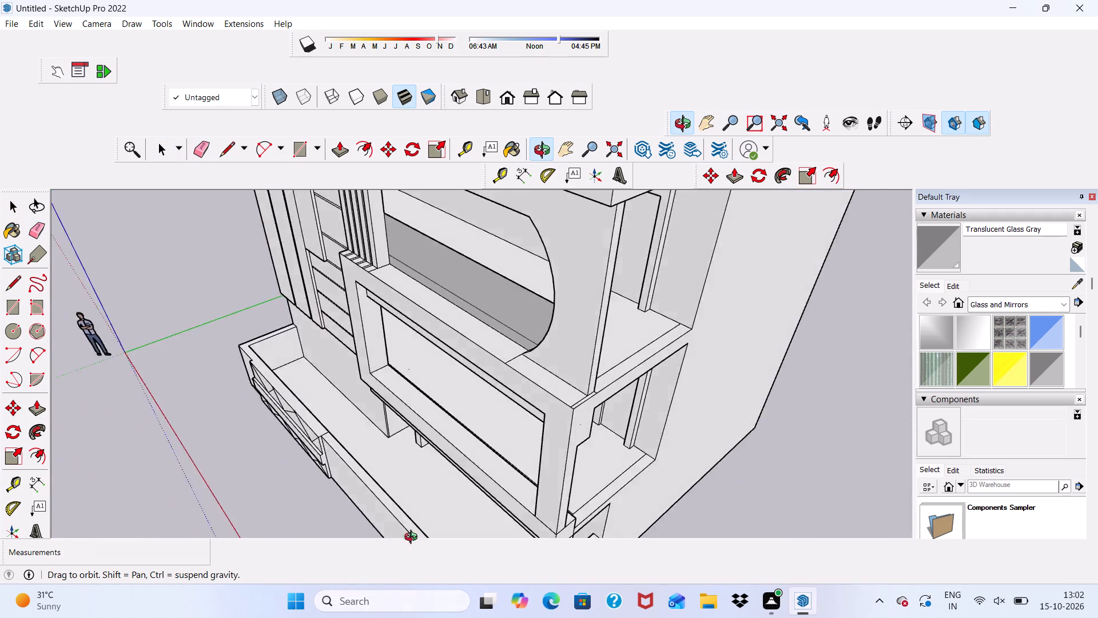
middle_drag(413, 538, 570, 455)
key(space)
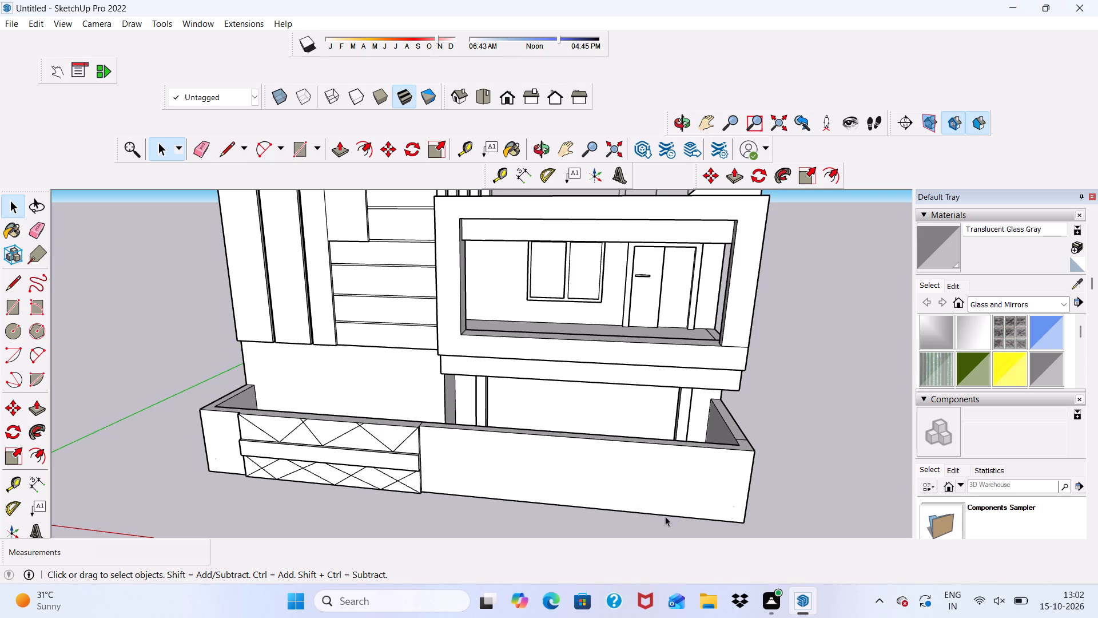
scroll(674, 522, down, 1)
scroll(579, 506, down, 6)
middle_drag(676, 507, 678, 457)
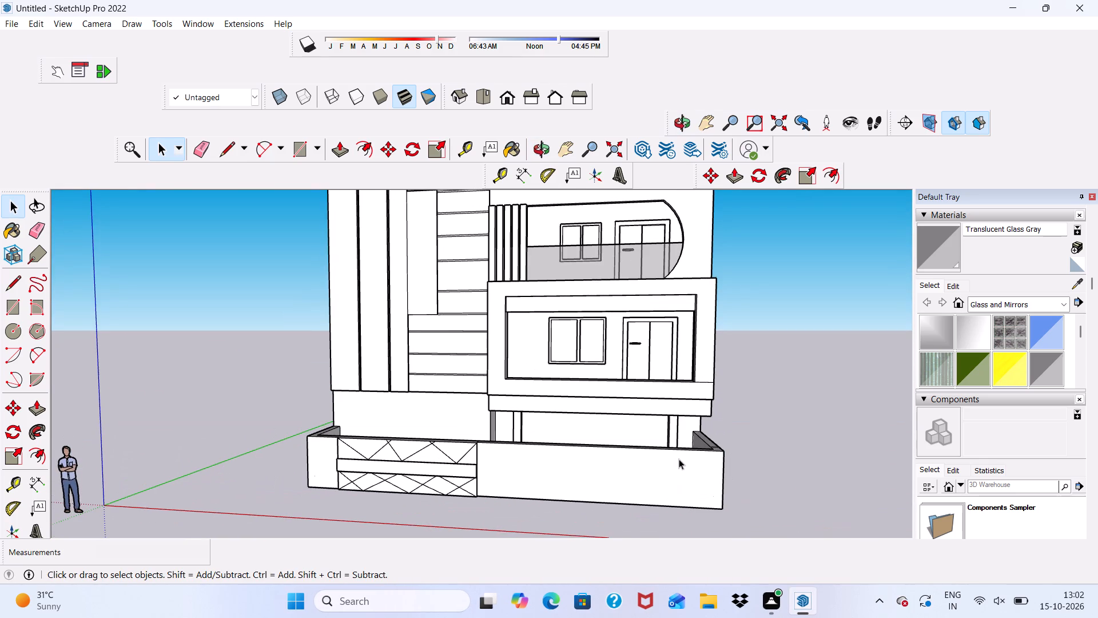
key(space)
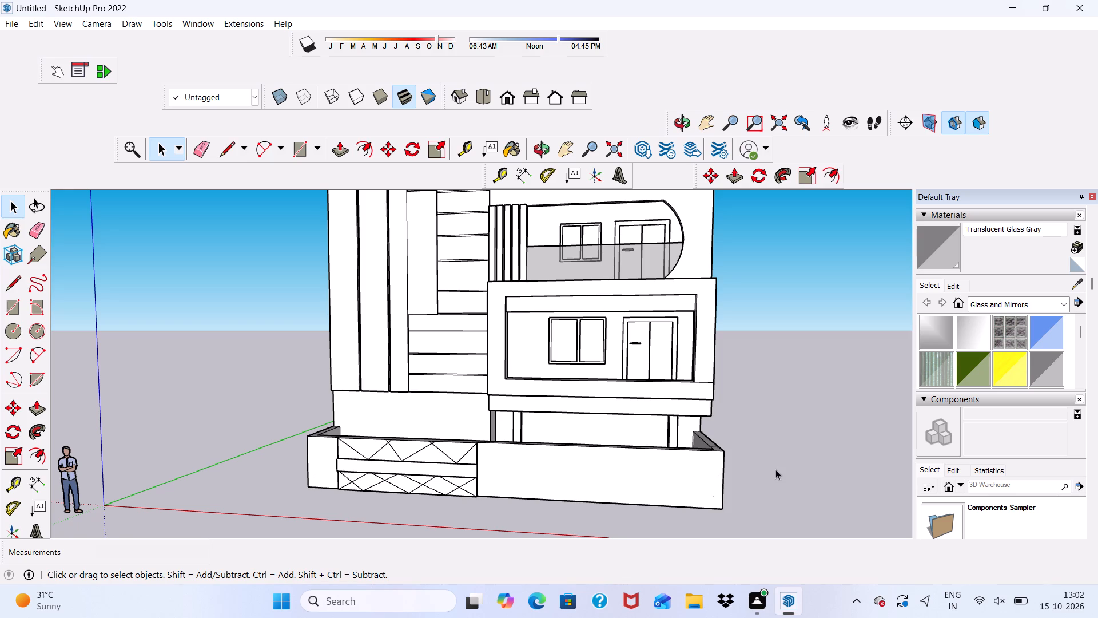
scroll(766, 513, down, 2)
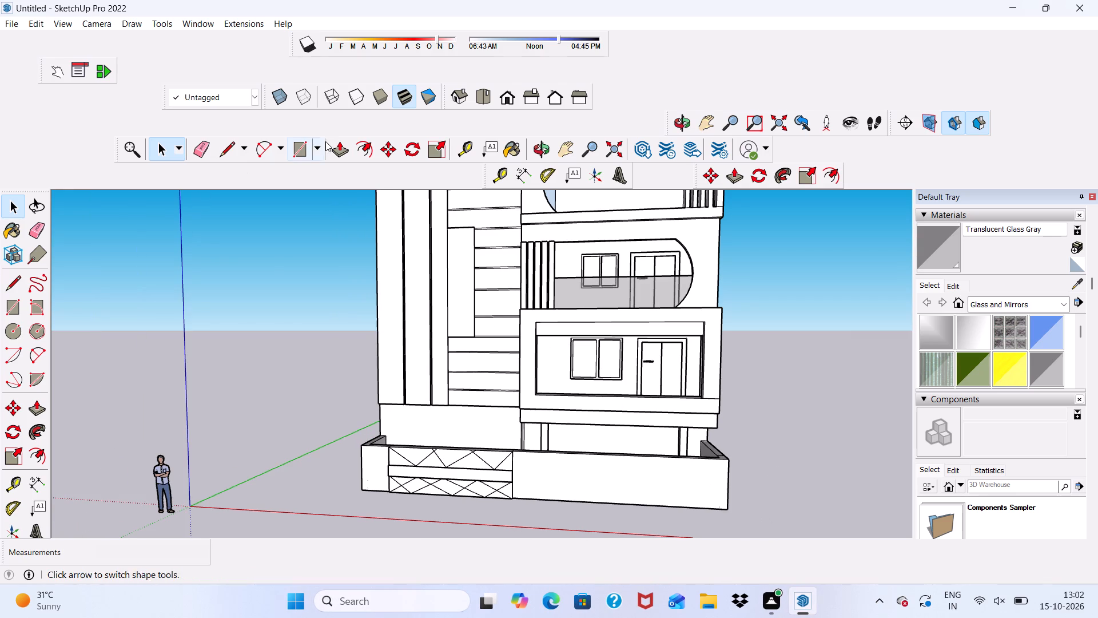
click(298, 149)
scroll(683, 422, up, 3)
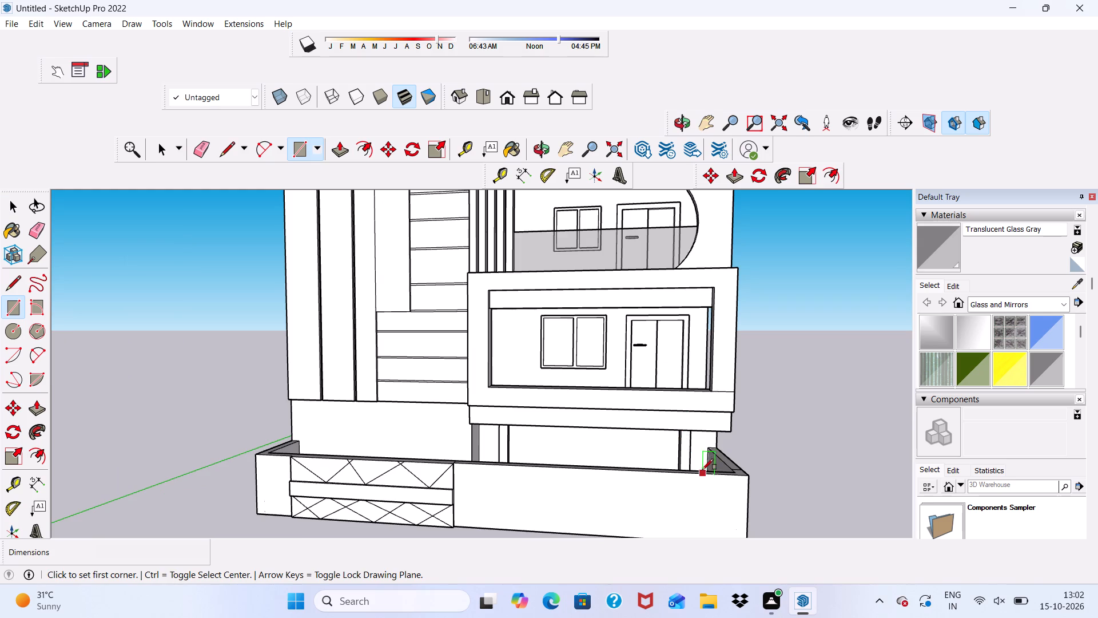
scroll(689, 377, down, 5)
scroll(709, 497, up, 6)
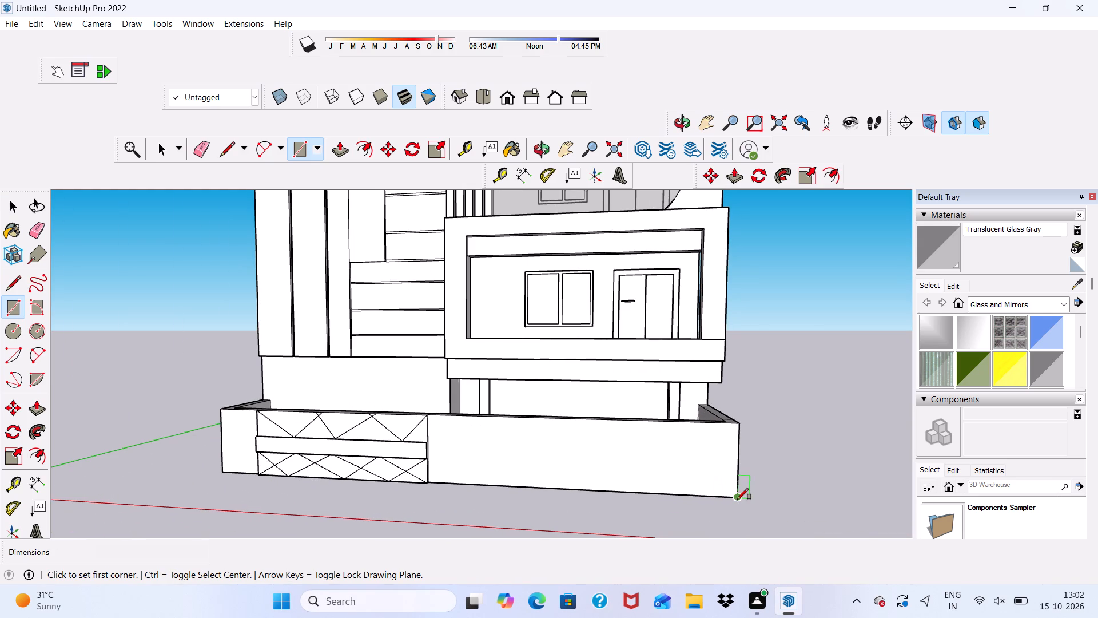
click(737, 498)
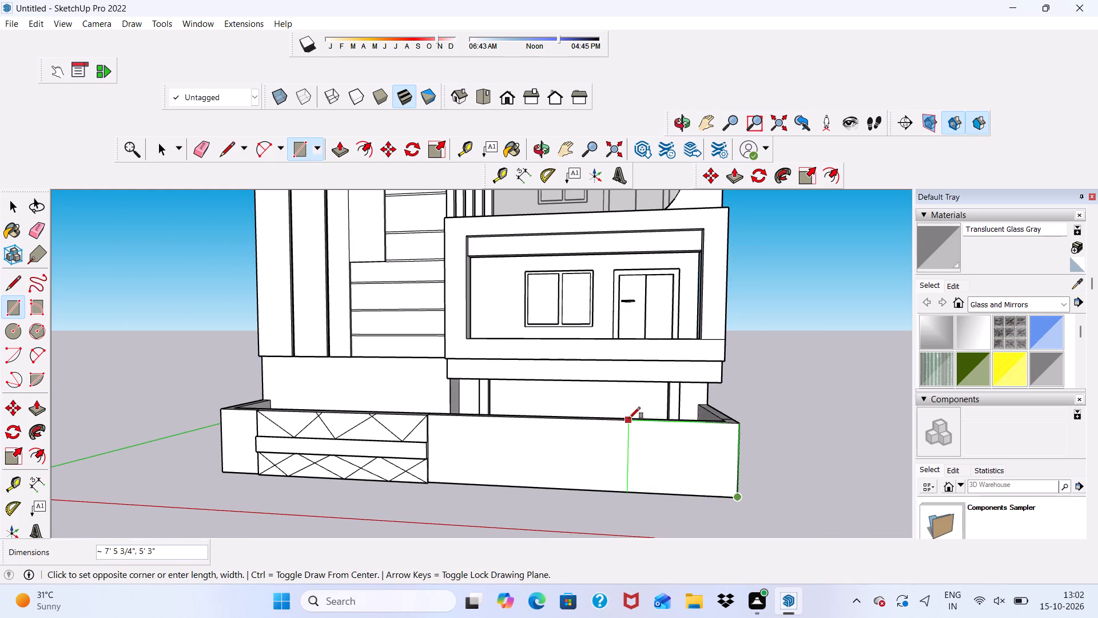
click(660, 424)
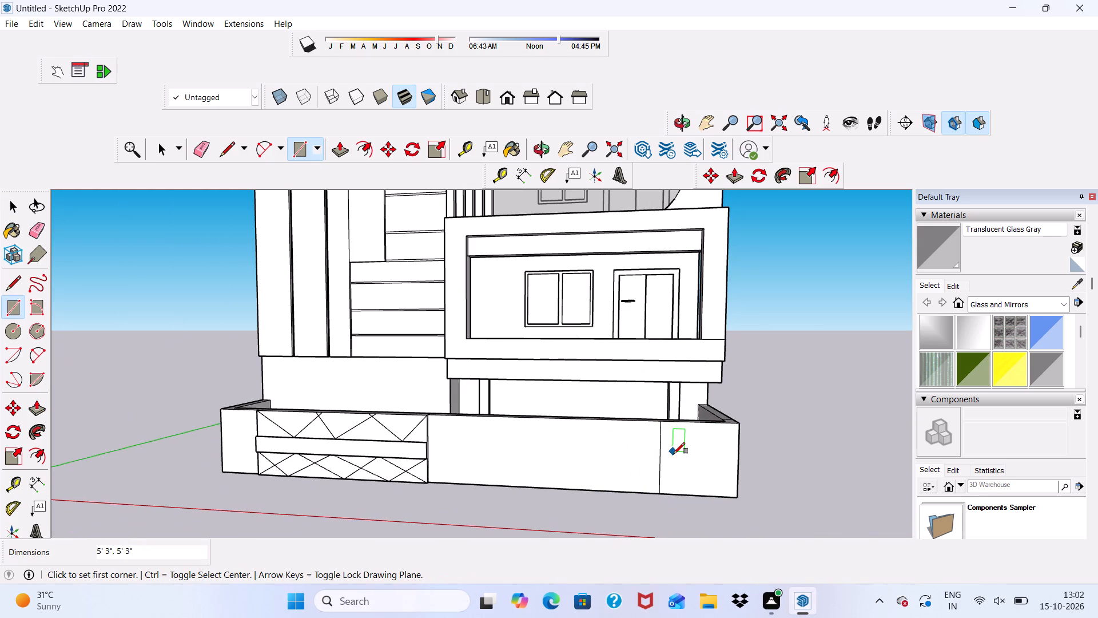
Pull the new square panel at the end of the boundary wall outward by 3".
key(space)
click(679, 453)
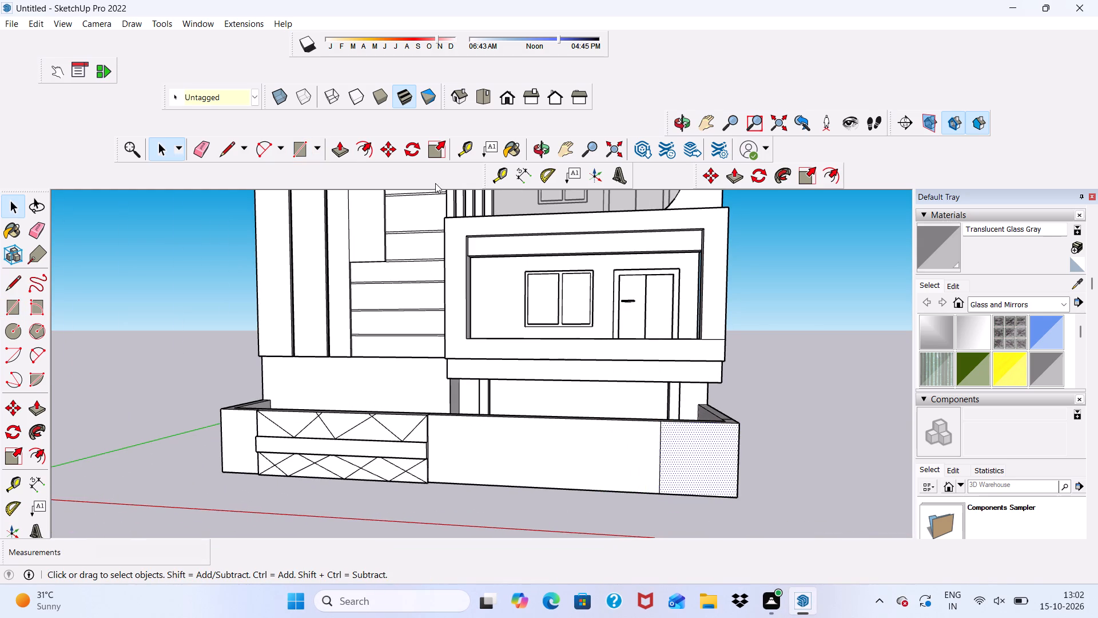
drag(343, 147, 344, 158)
click(696, 451)
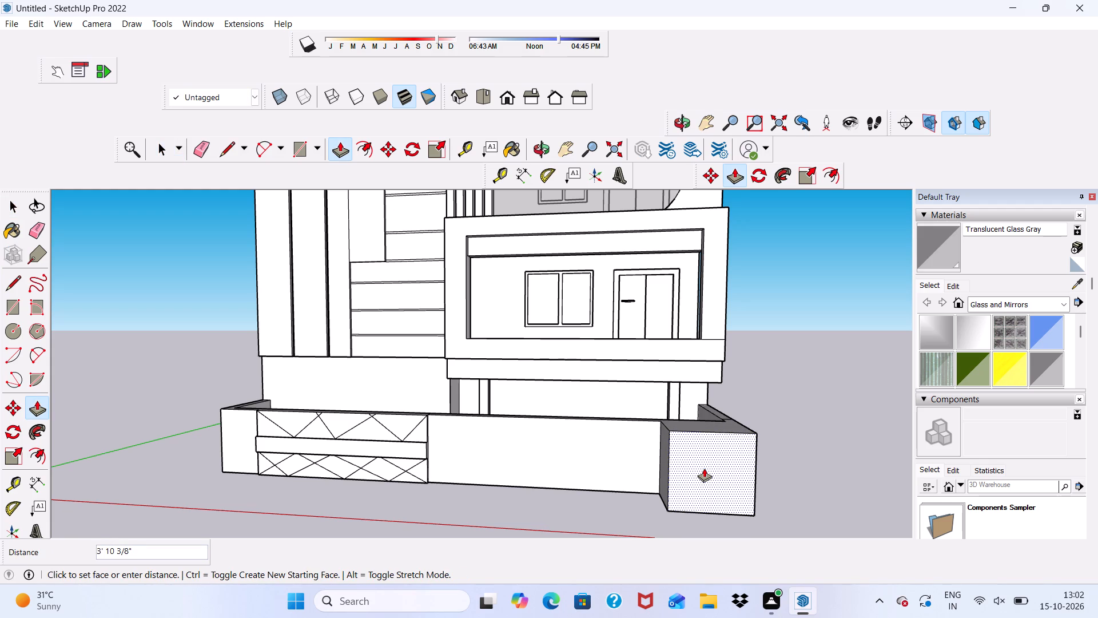
key(3)
key(shift+quotedbl)
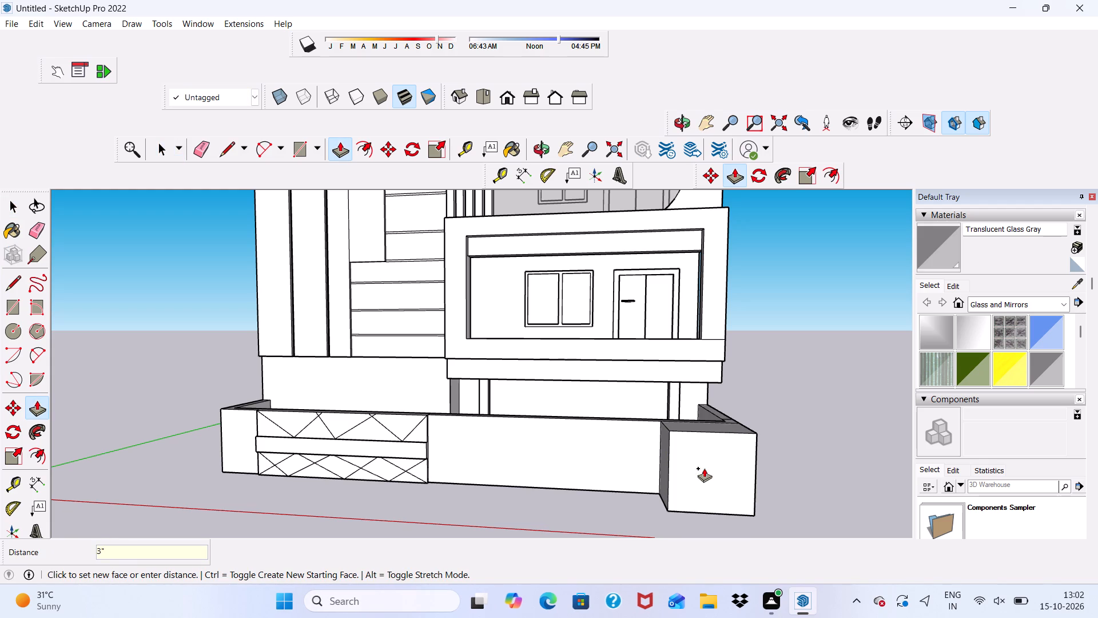
key(Return)
key(space)
Draw a full-height vertical strip about 2" wide and 5' 3" tall on the raised end panel, about a third across from its inner edge.
scroll(704, 468, down, 2)
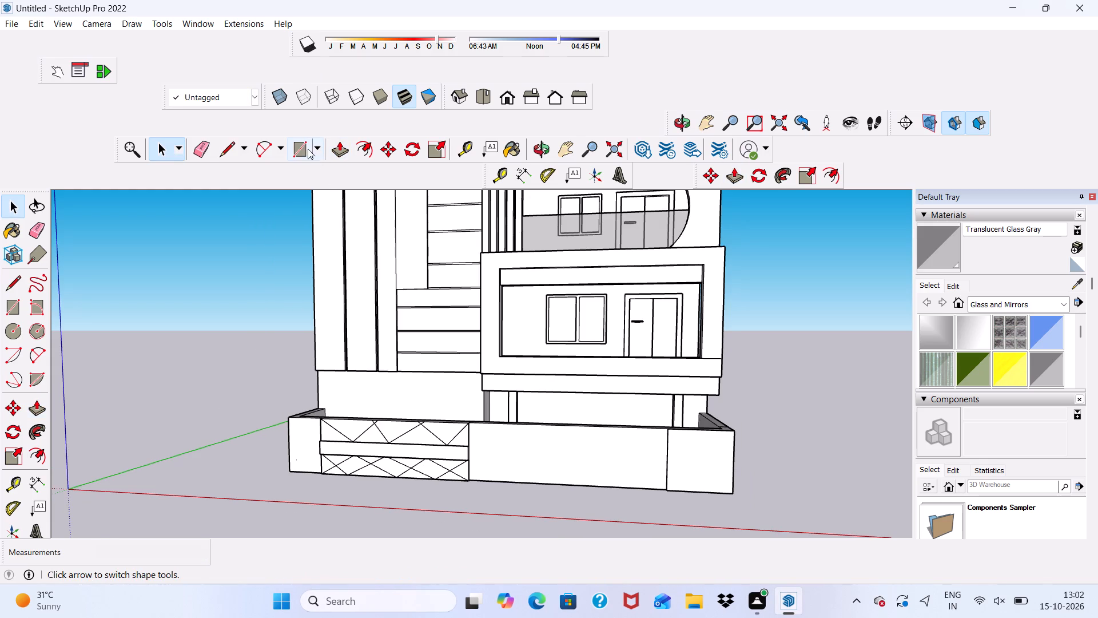
click(298, 139)
scroll(468, 334, up, 4)
scroll(470, 358, down, 9)
scroll(535, 422, up, 2)
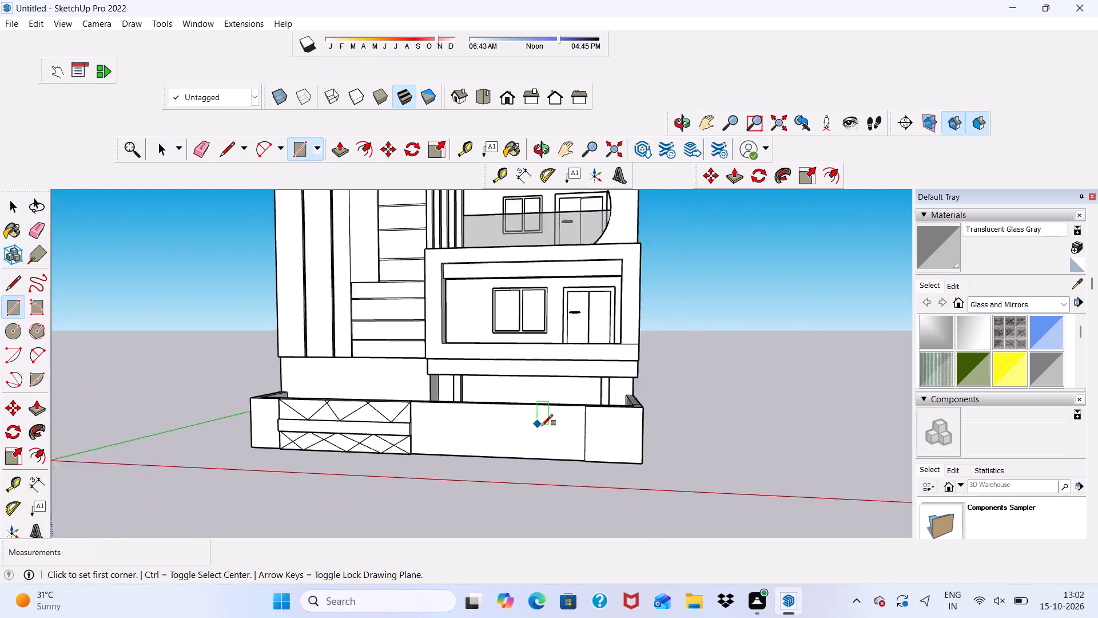
scroll(542, 426, up, 4)
scroll(640, 414, up, 10)
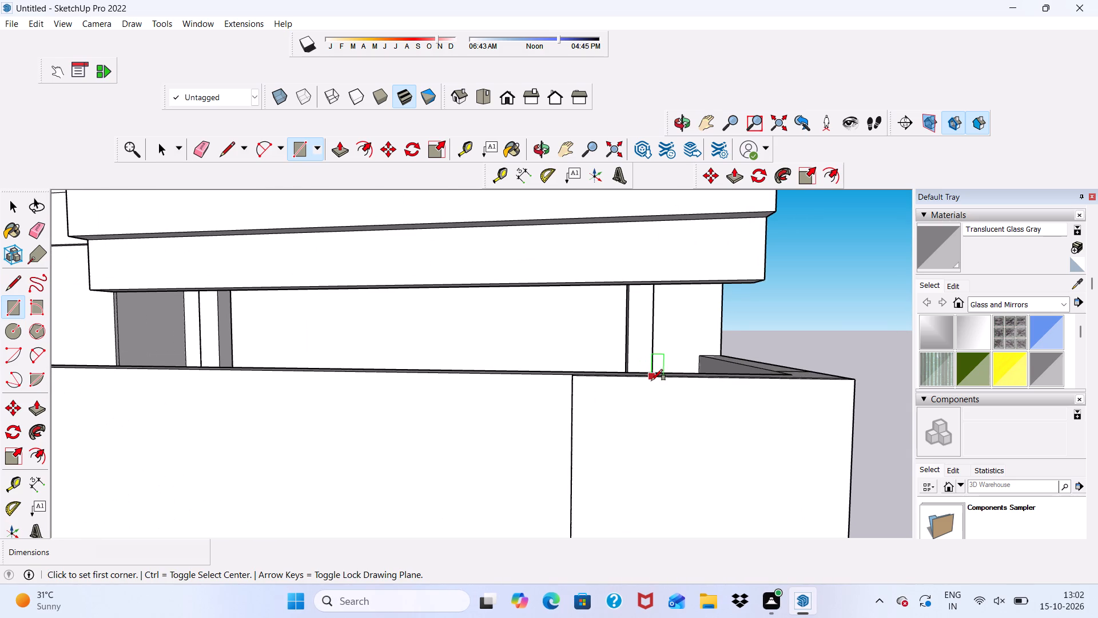
click(656, 381)
scroll(516, 324, down, 10)
scroll(593, 403, up, 5)
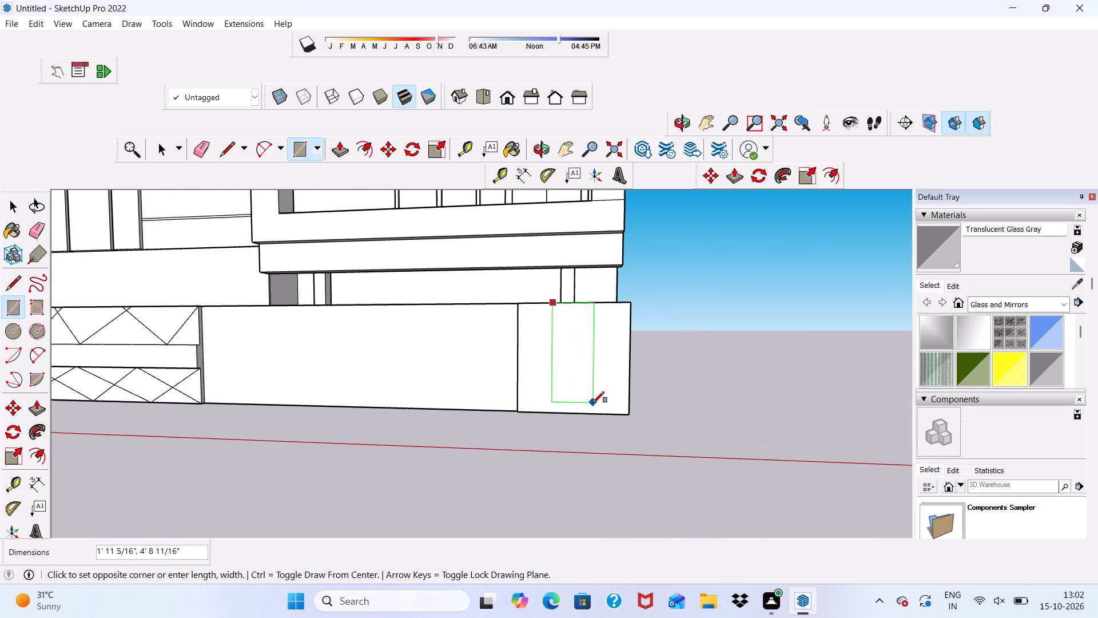
scroll(583, 417, up, 12)
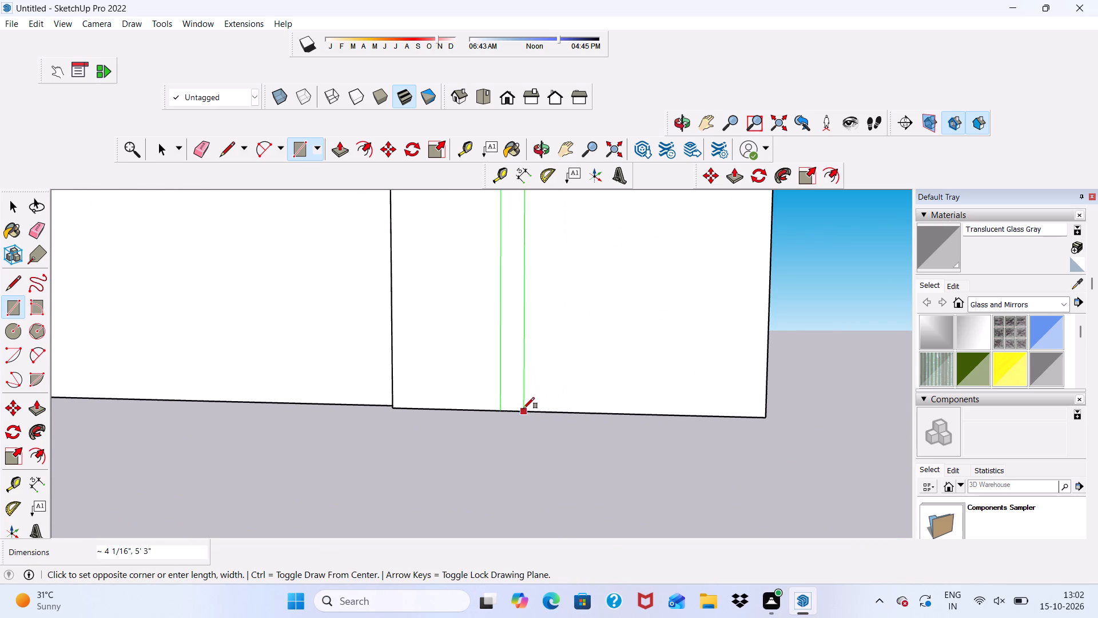
scroll(523, 409, up, 4)
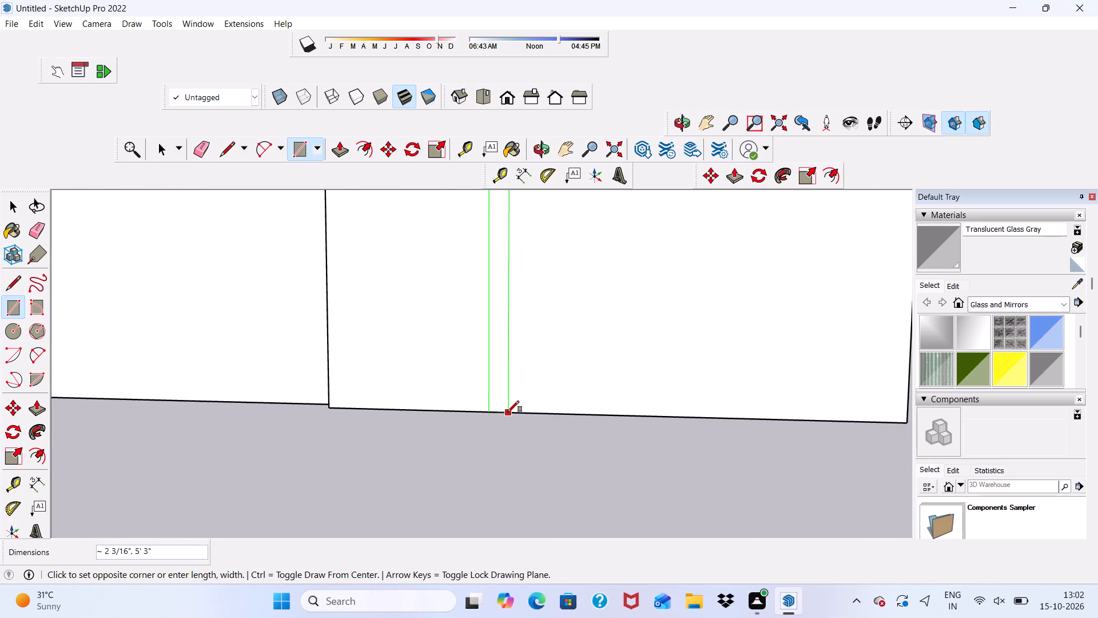
click(504, 411)
scroll(502, 411, down, 5)
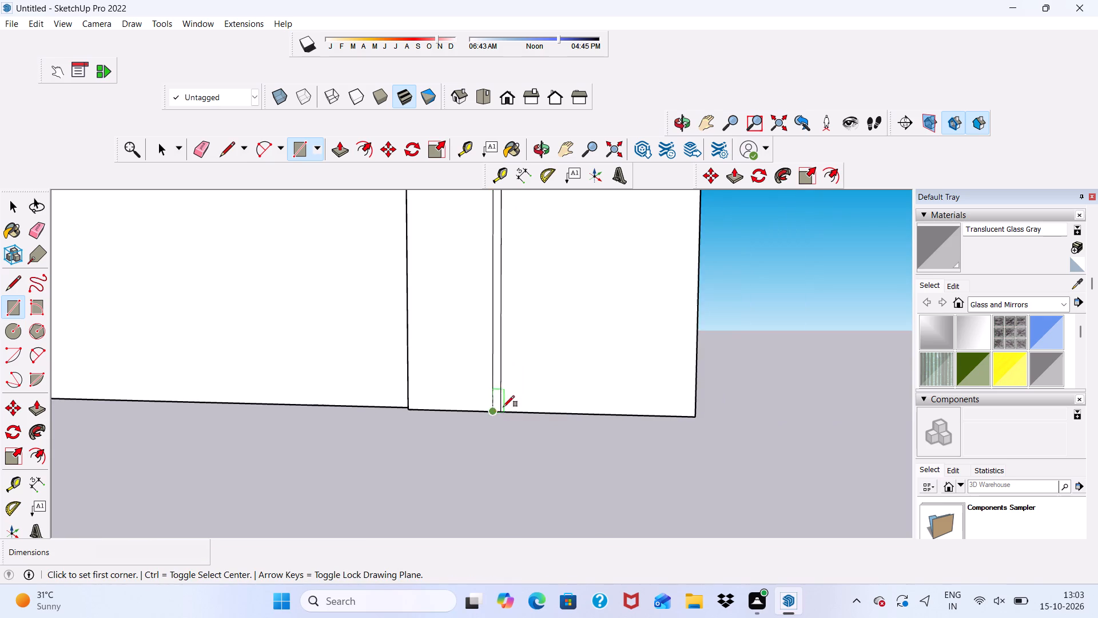
scroll(503, 407, down, 7)
scroll(478, 207, up, 6)
key(space)
Copy the narrow vertical strip about 1' 10" across the raised panel toward the wall's outer corner.
scroll(482, 312, up, 6)
double_click(428, 322)
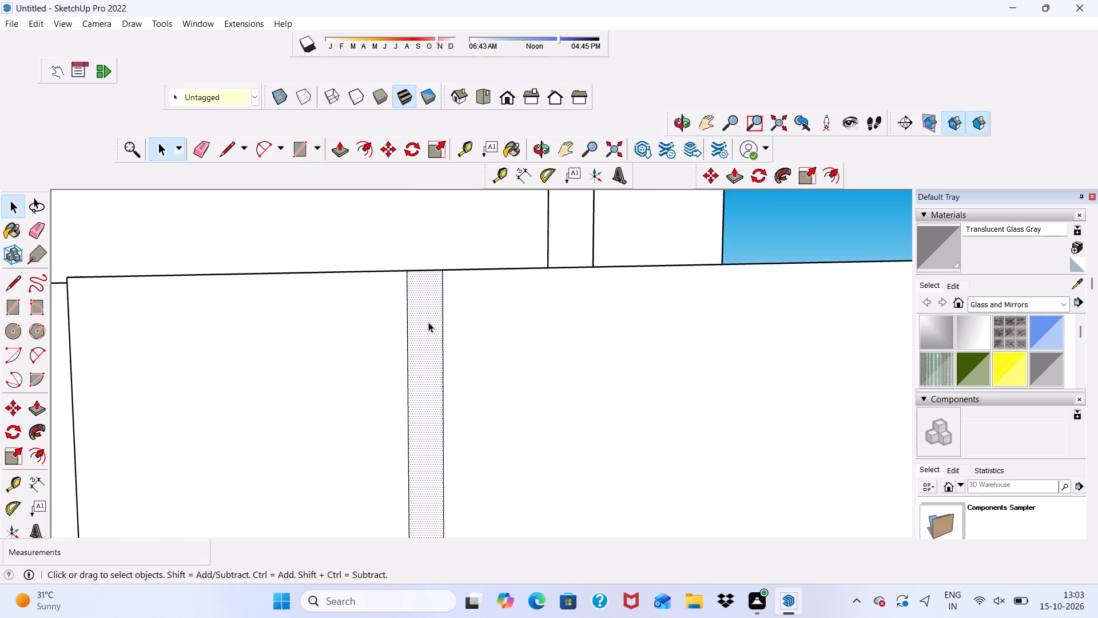
drag(389, 148, 393, 154)
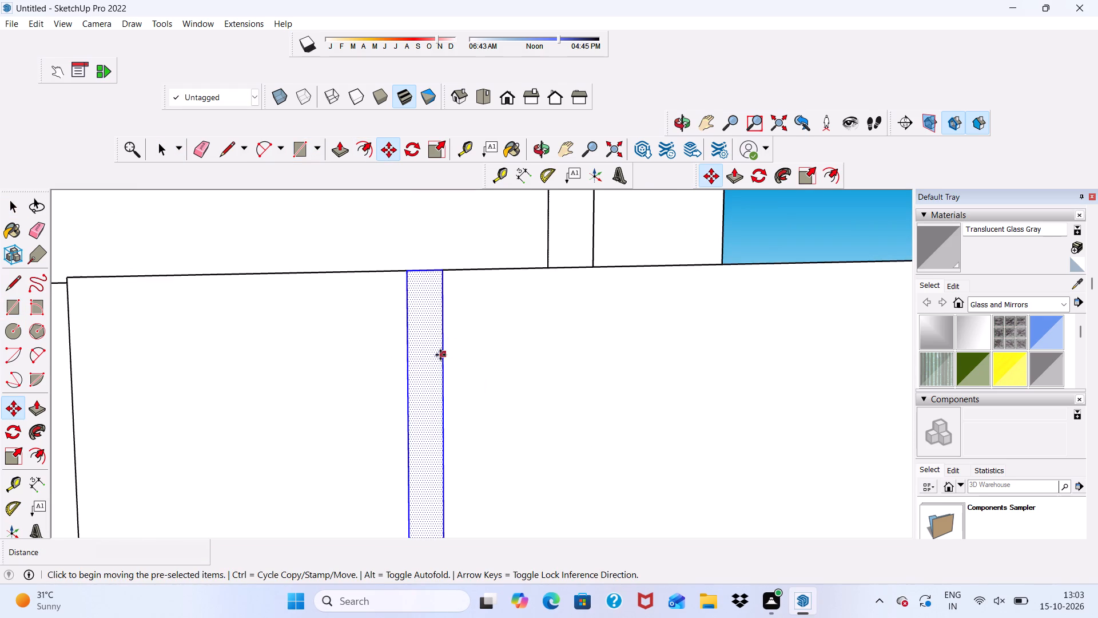
click(423, 358)
scroll(419, 330, down, 5)
scroll(492, 303, down, 3)
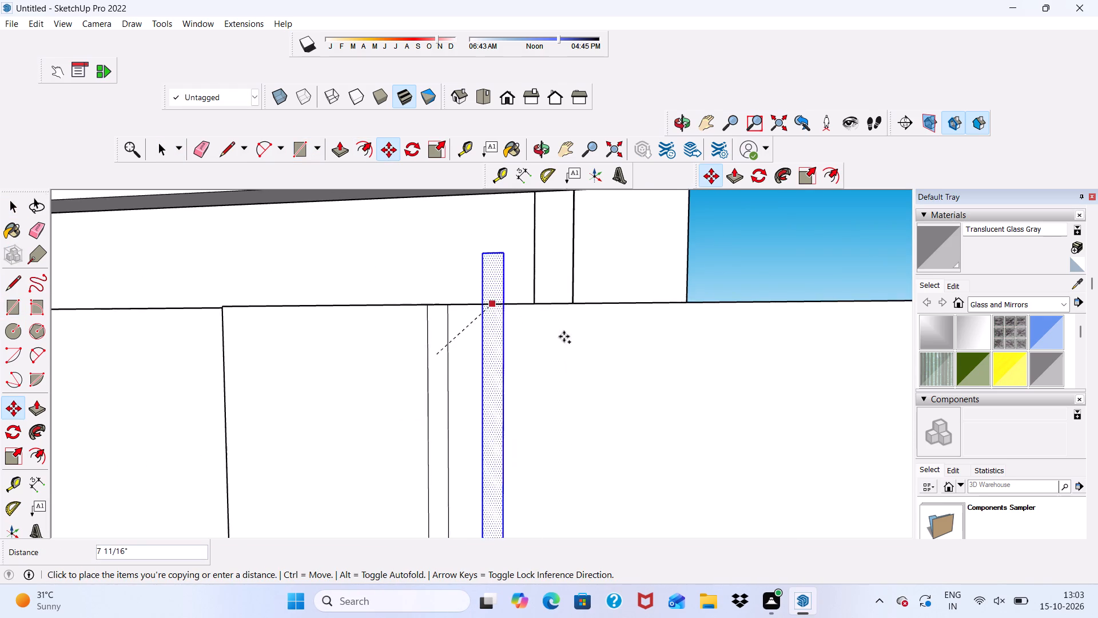
scroll(564, 336, down, 6)
scroll(649, 332, down, 9)
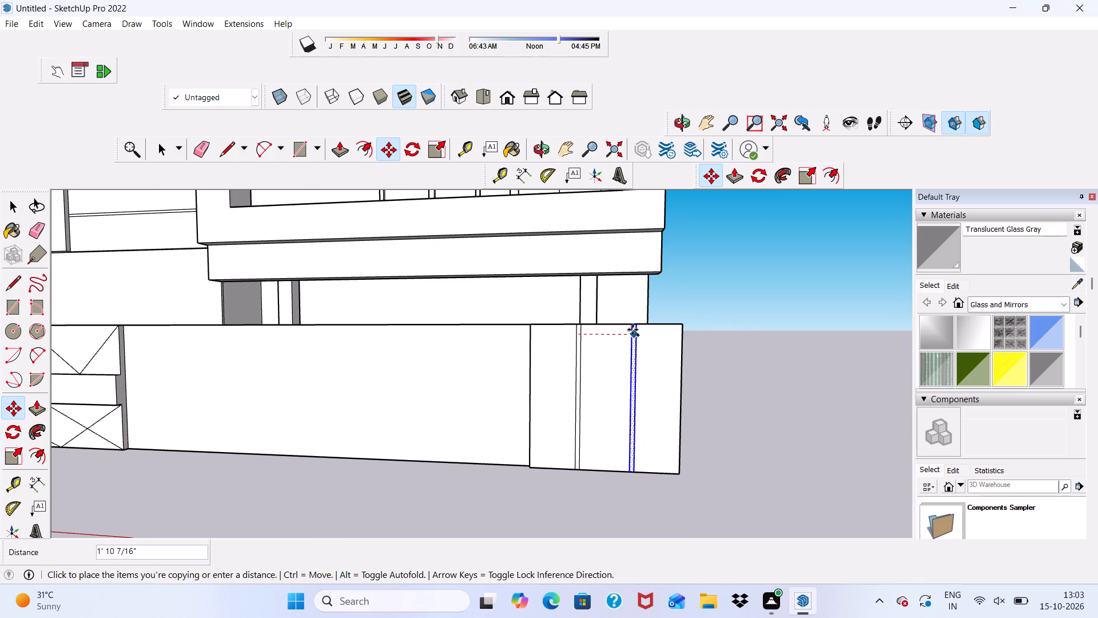
click(632, 330)
scroll(628, 311, down, 2)
key(space)
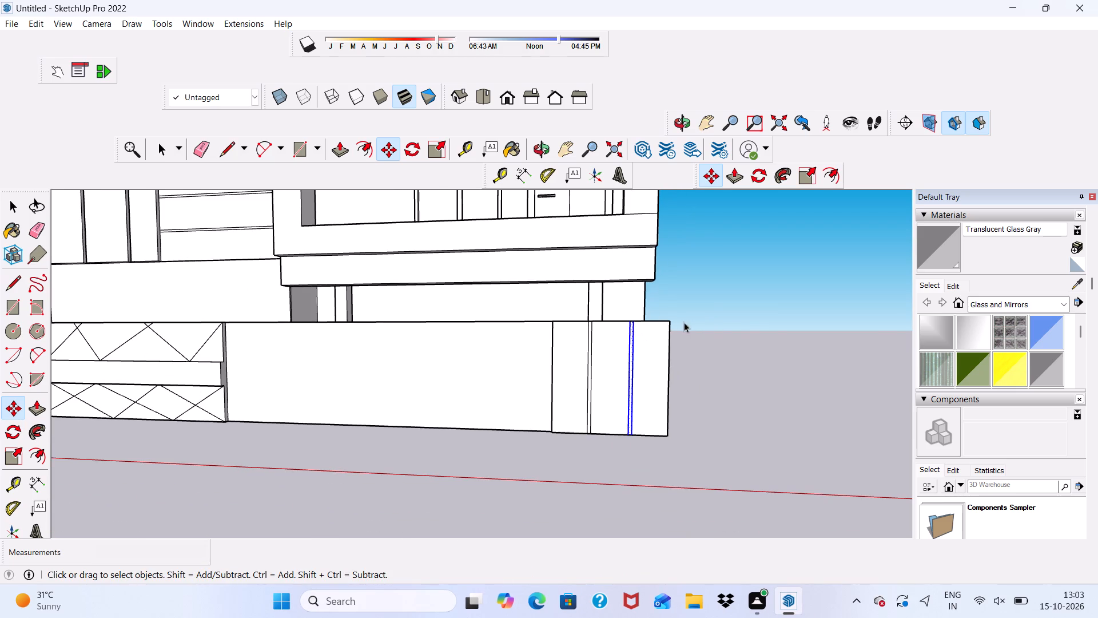
click(711, 313)
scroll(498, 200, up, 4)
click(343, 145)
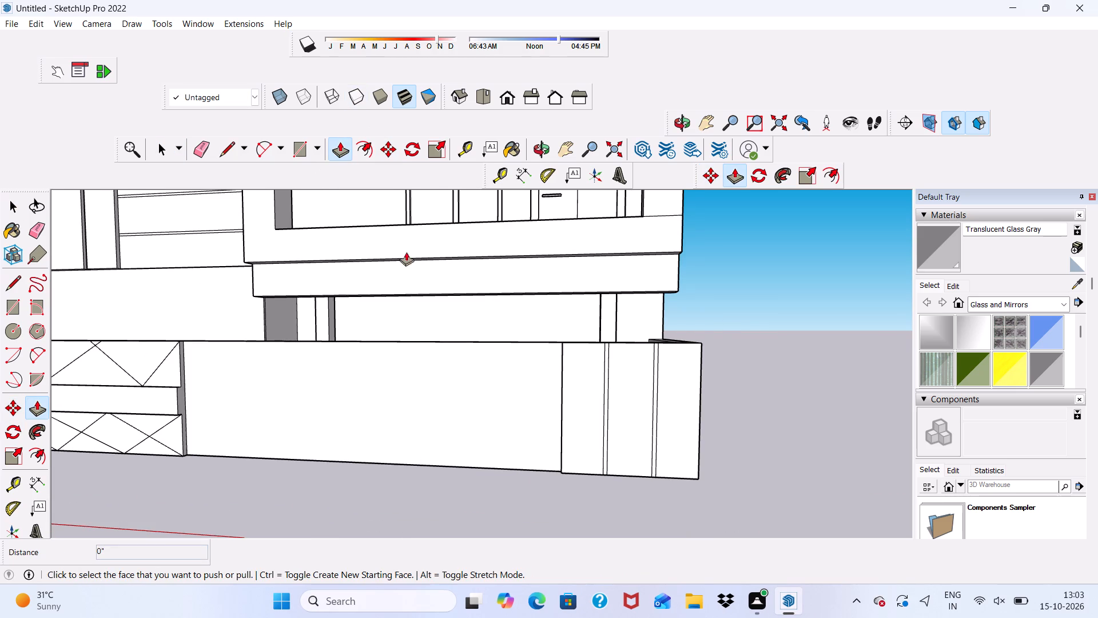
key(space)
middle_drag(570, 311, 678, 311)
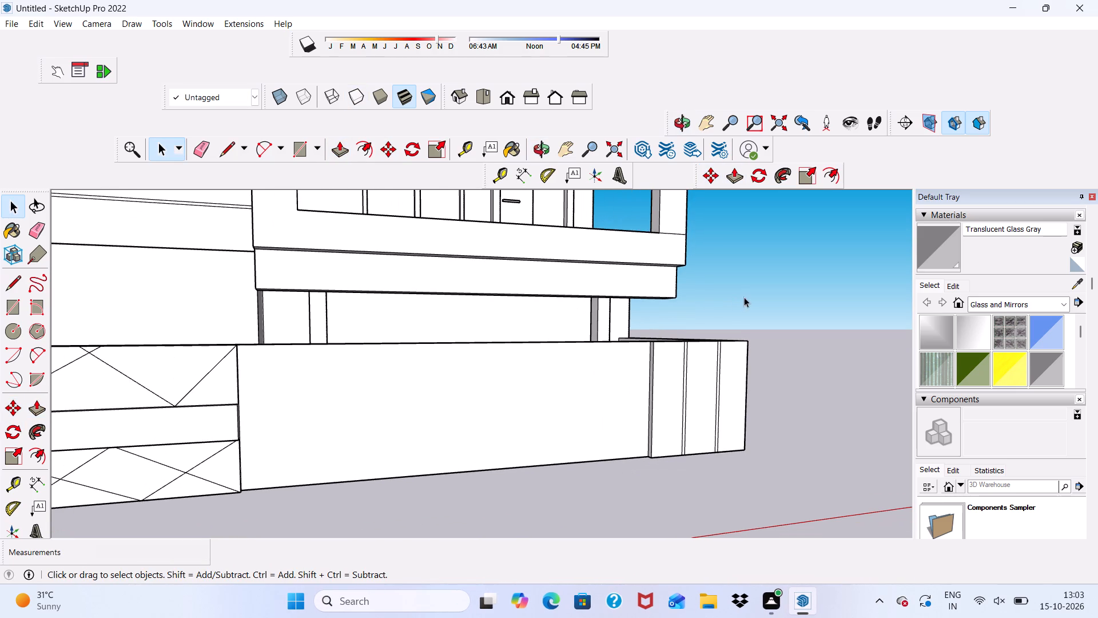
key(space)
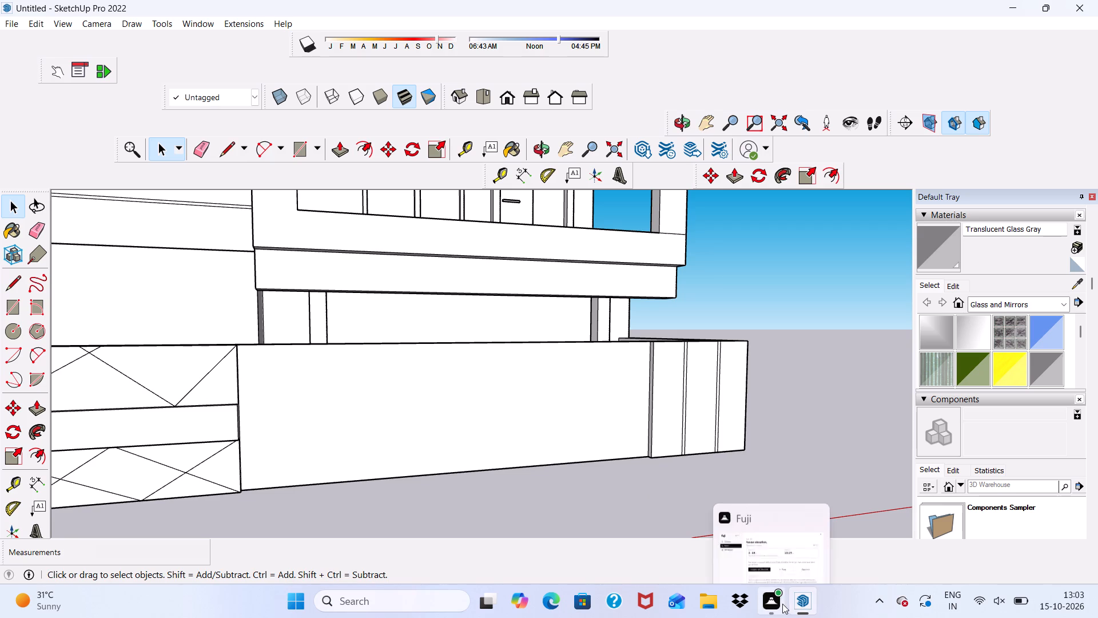
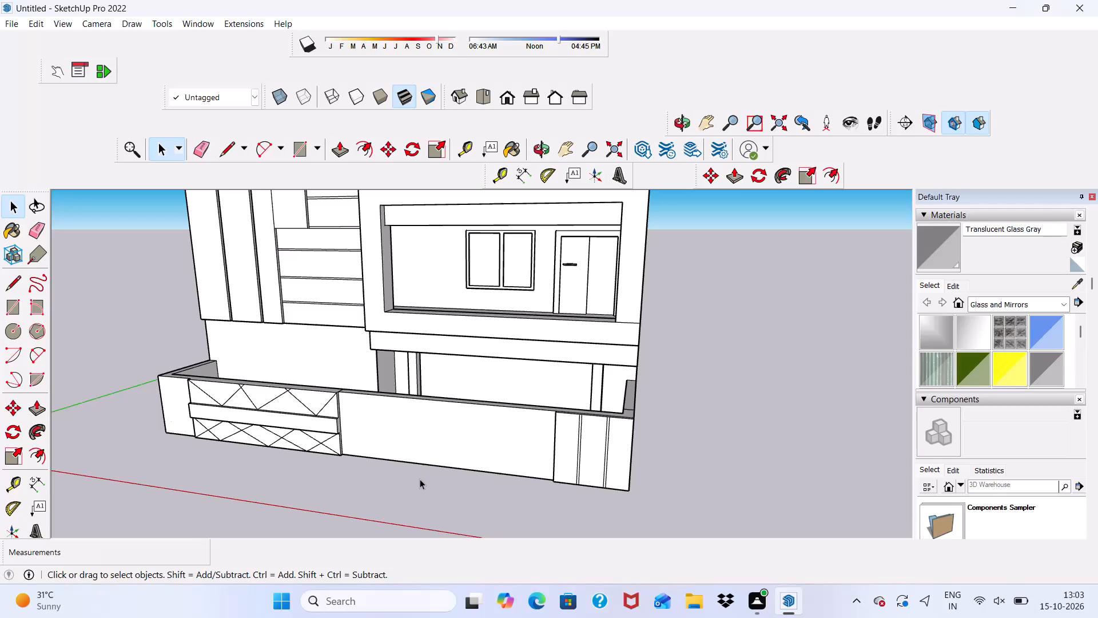
Draw a narrow full-height vertical rectangle on the boundary wall's plain section, along its edge beside the diagonal-patterned panel.
click(388, 413)
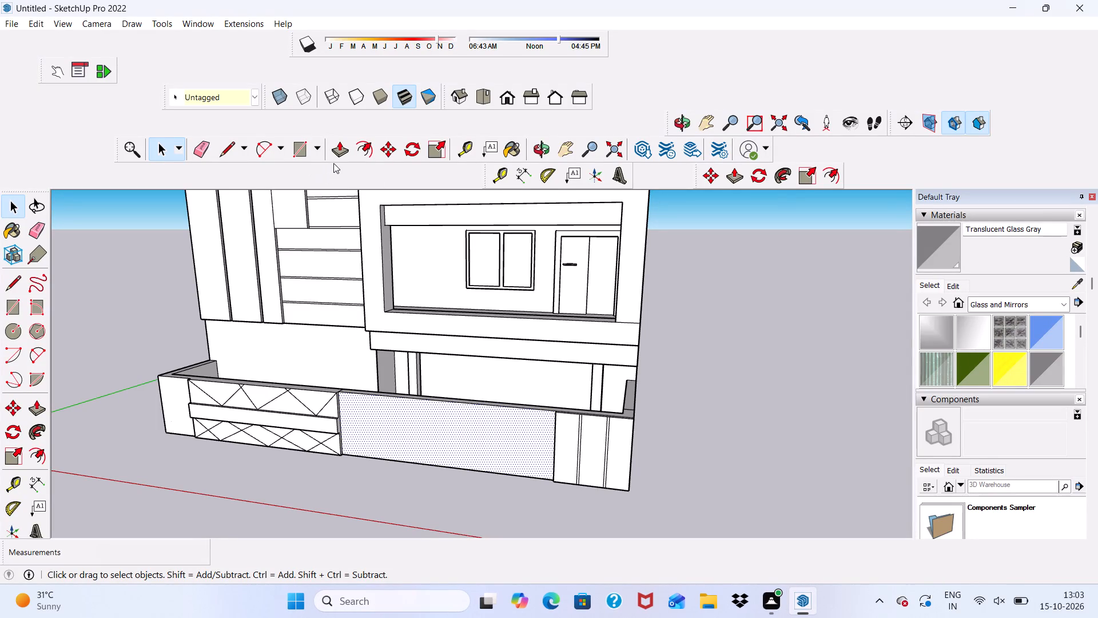
click(725, 269)
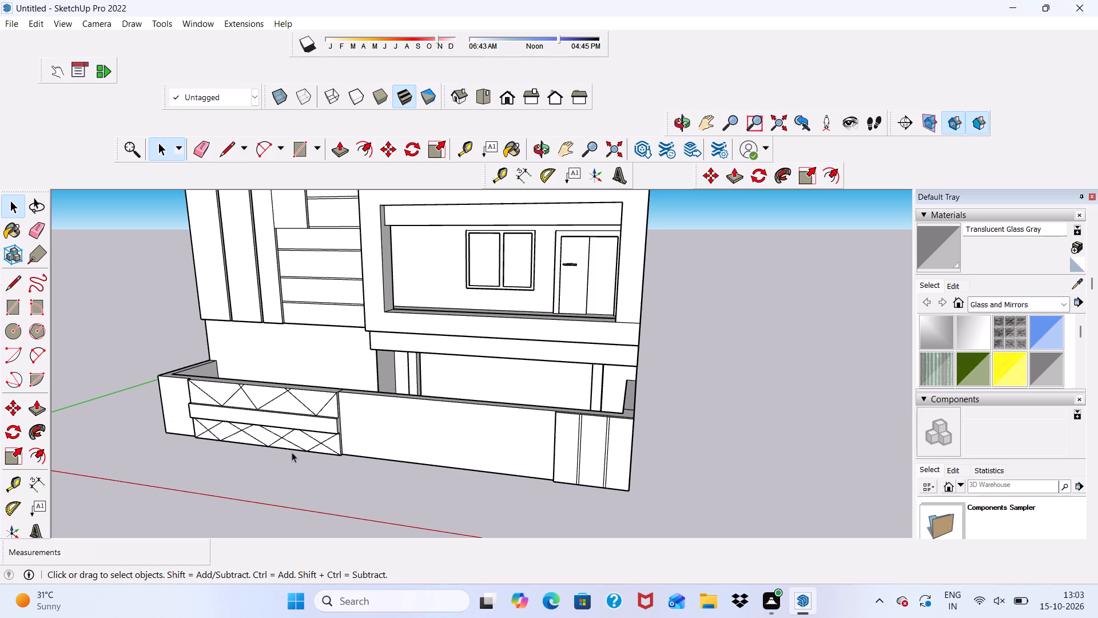
click(293, 148)
scroll(411, 473, up, 17)
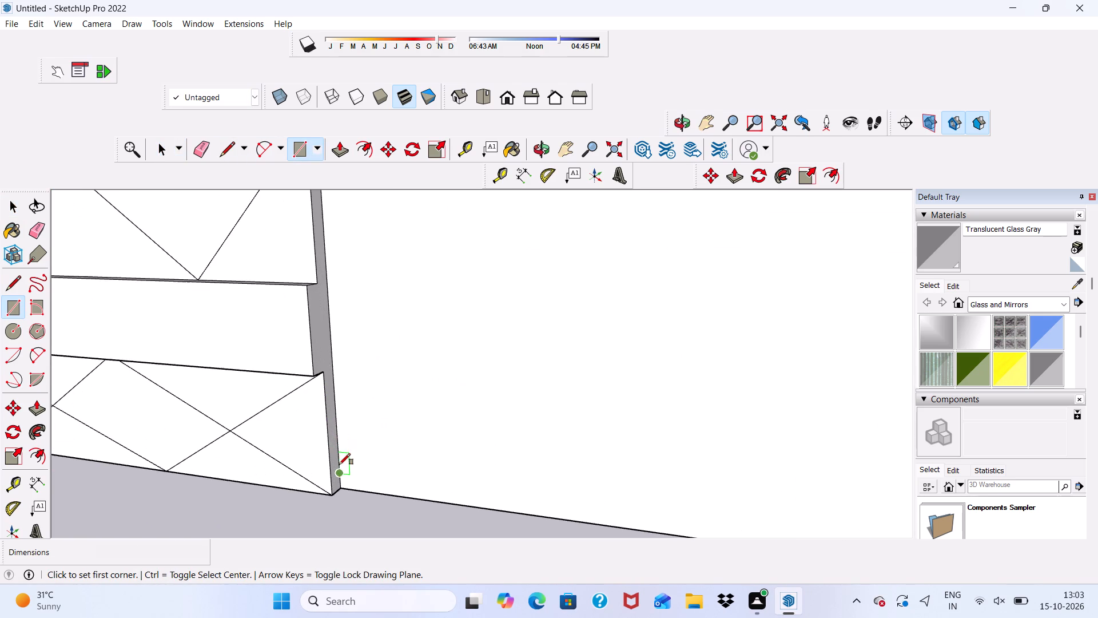
click(343, 488)
scroll(364, 466, down, 5)
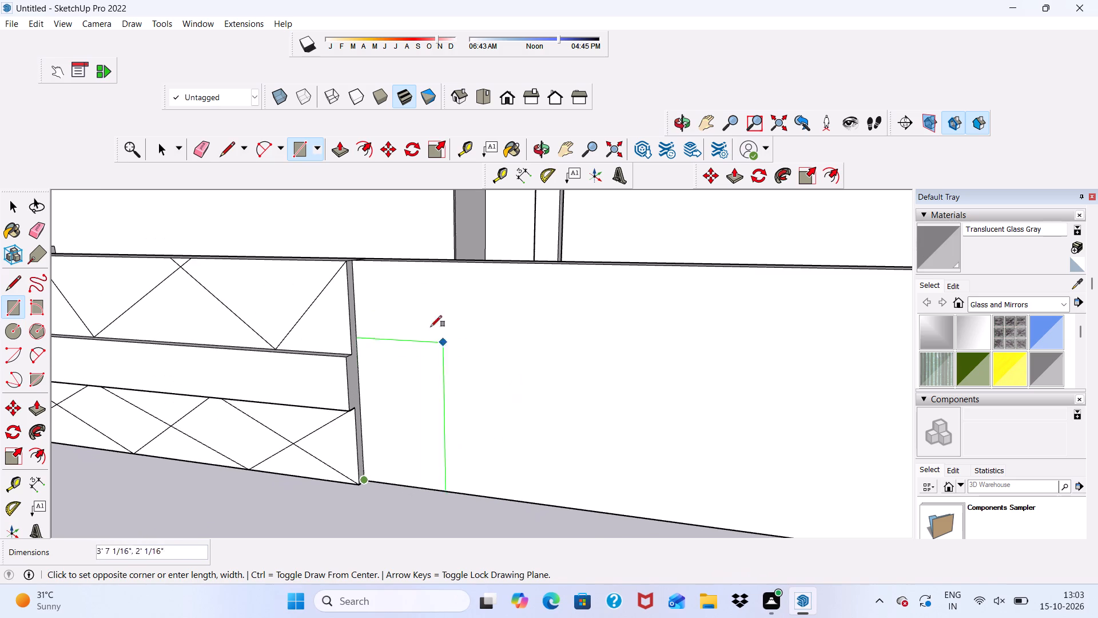
click(366, 262)
Draw a horizontal strip about 17' 2" long and 3" high along the plain section's top edge, reaching toward the raised end panel.
scroll(352, 267, up, 3)
click(352, 263)
scroll(438, 356, down, 13)
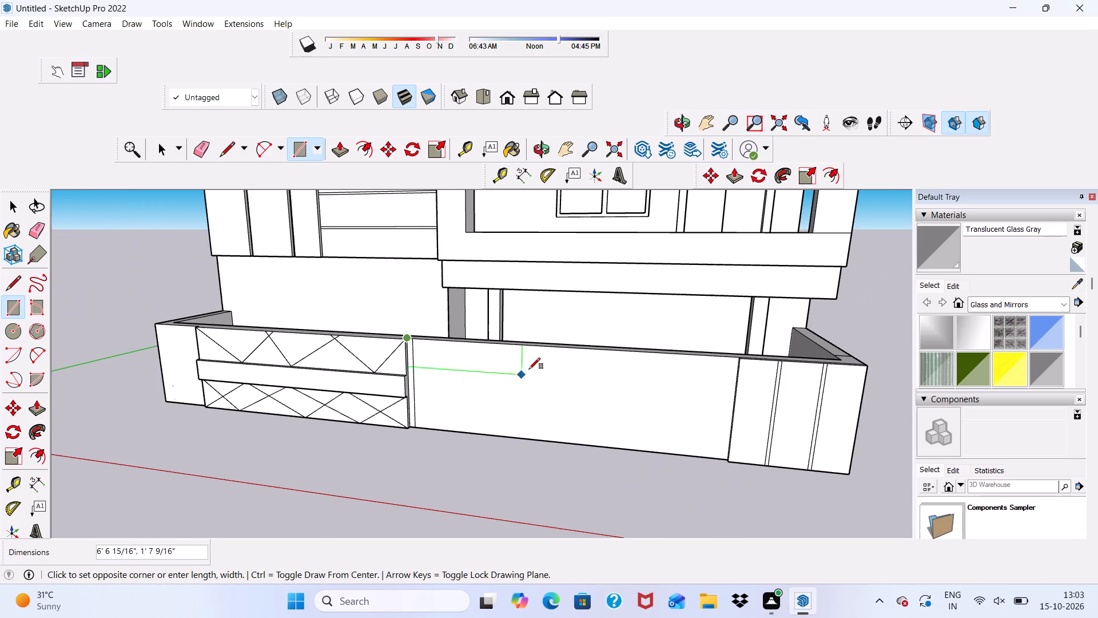
middle_drag(554, 370, 641, 386)
scroll(738, 350, up, 10)
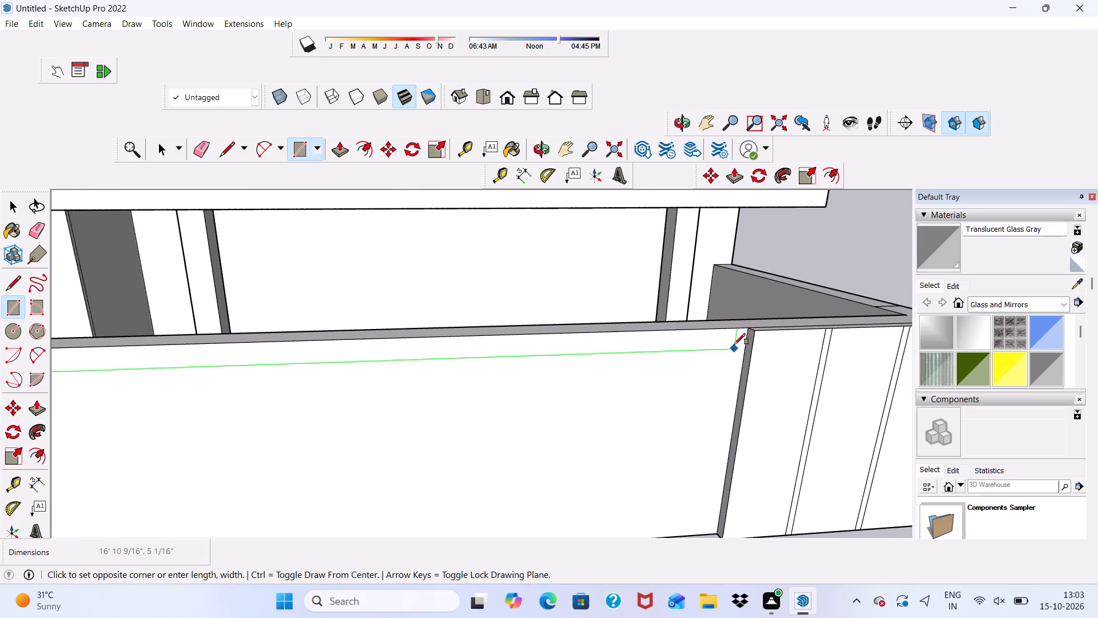
scroll(738, 336, up, 2)
click(745, 340)
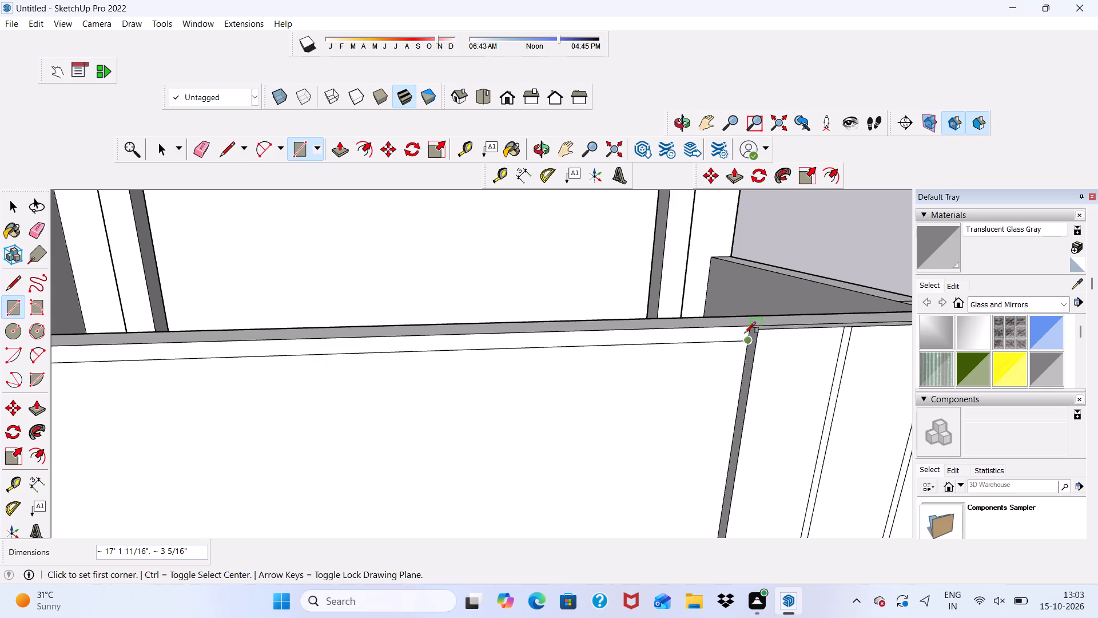
Draw a vertical strip about 5' 3" tall and 3" wide on the plain section, along its edge beside the raised end panel.
click(745, 329)
scroll(706, 402, down, 8)
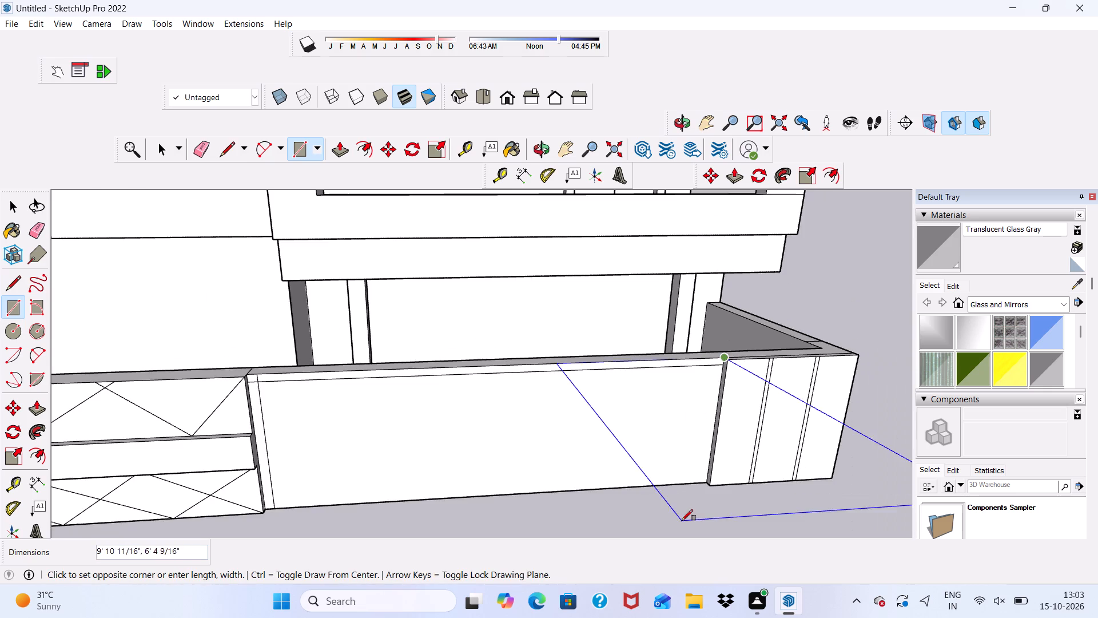
scroll(682, 521, up, 4)
scroll(702, 475, up, 7)
click(712, 469)
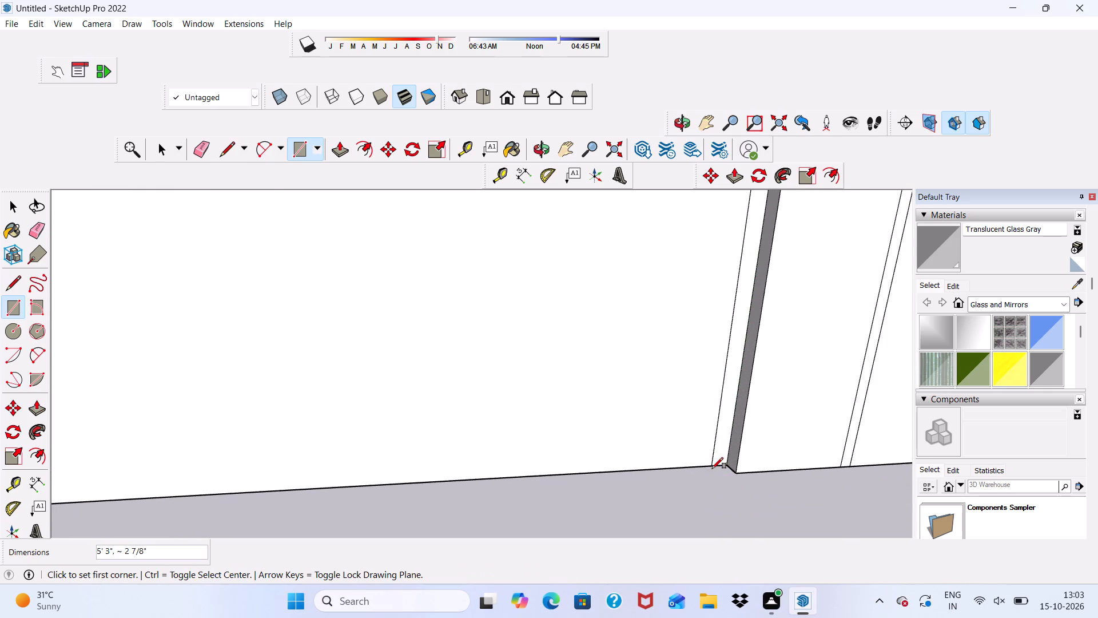
Draw a thin horizontal strip about 17' long along the bottom edge of the boundary wall's plain section to complete the border.
scroll(610, 451, down, 8)
scroll(269, 502, down, 6)
scroll(265, 491, up, 7)
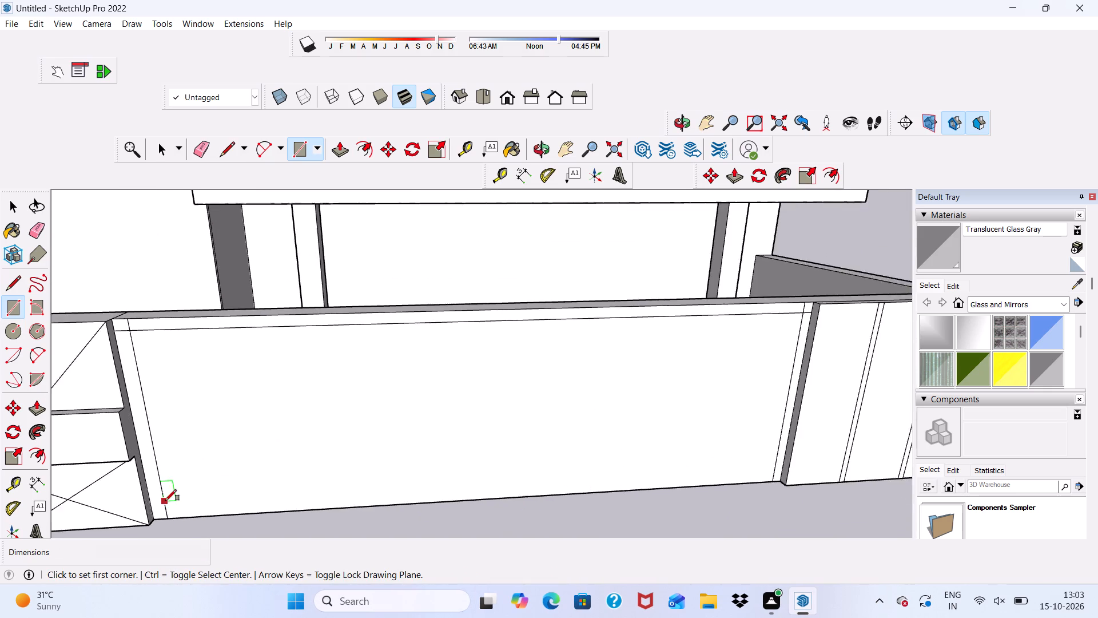
scroll(165, 501, up, 9)
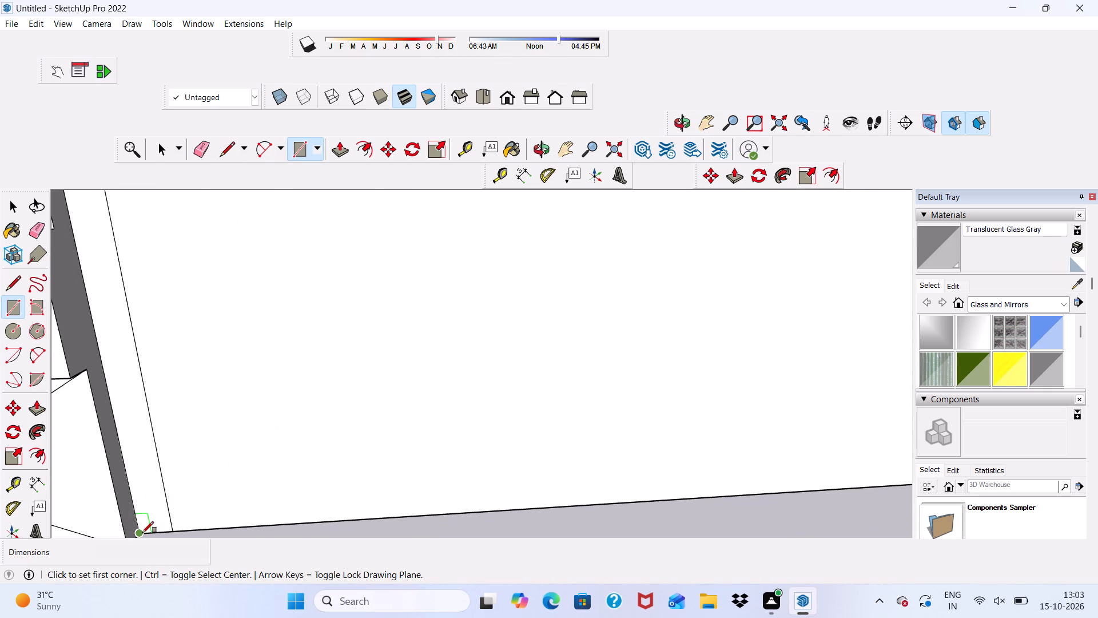
click(142, 533)
scroll(217, 493, down, 5)
scroll(475, 390, down, 16)
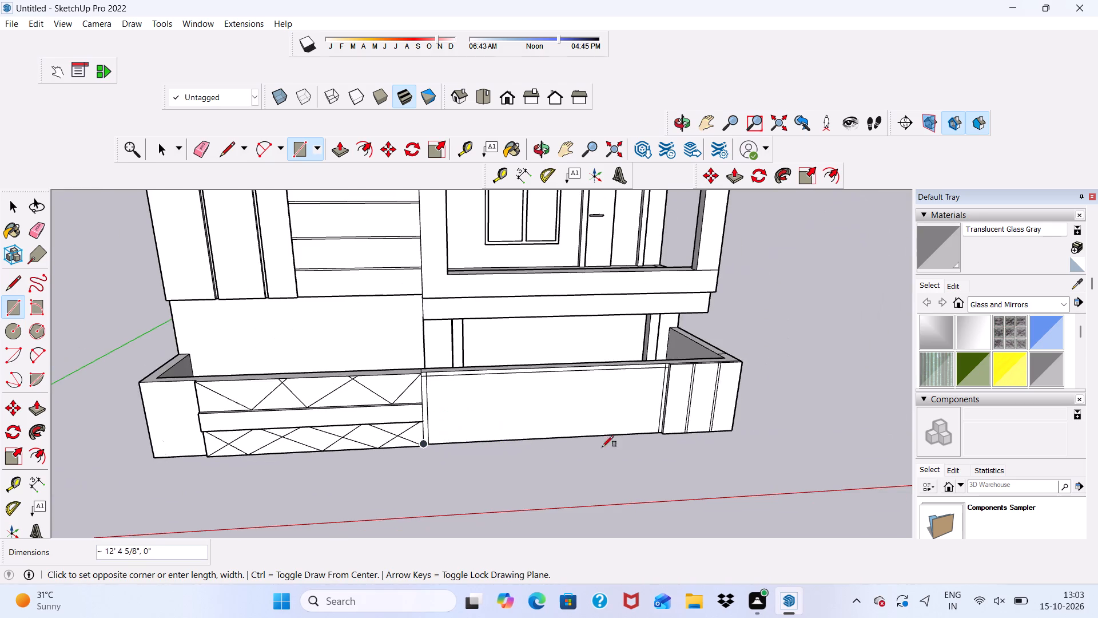
scroll(652, 418, up, 11)
scroll(652, 418, down, 1)
scroll(668, 426, up, 1)
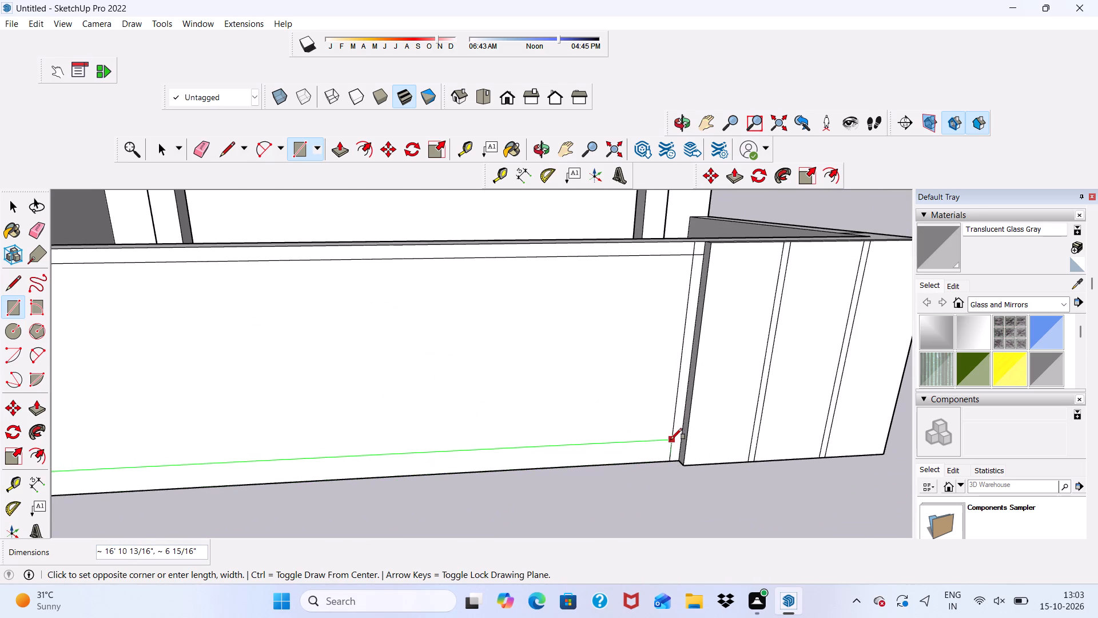
click(673, 442)
scroll(615, 383, down, 9)
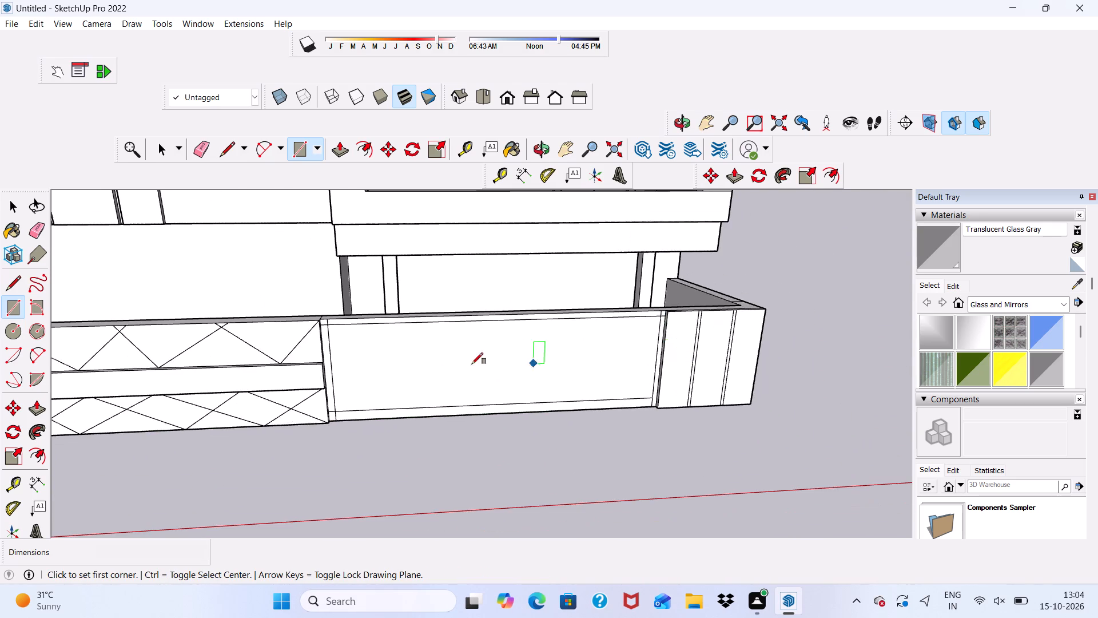
key(space)
Erase the overlapping border lines at the top and bottom corners beside the diagonal-patterned panel.
scroll(454, 364, up, 4)
click(203, 143)
scroll(256, 282, up, 5)
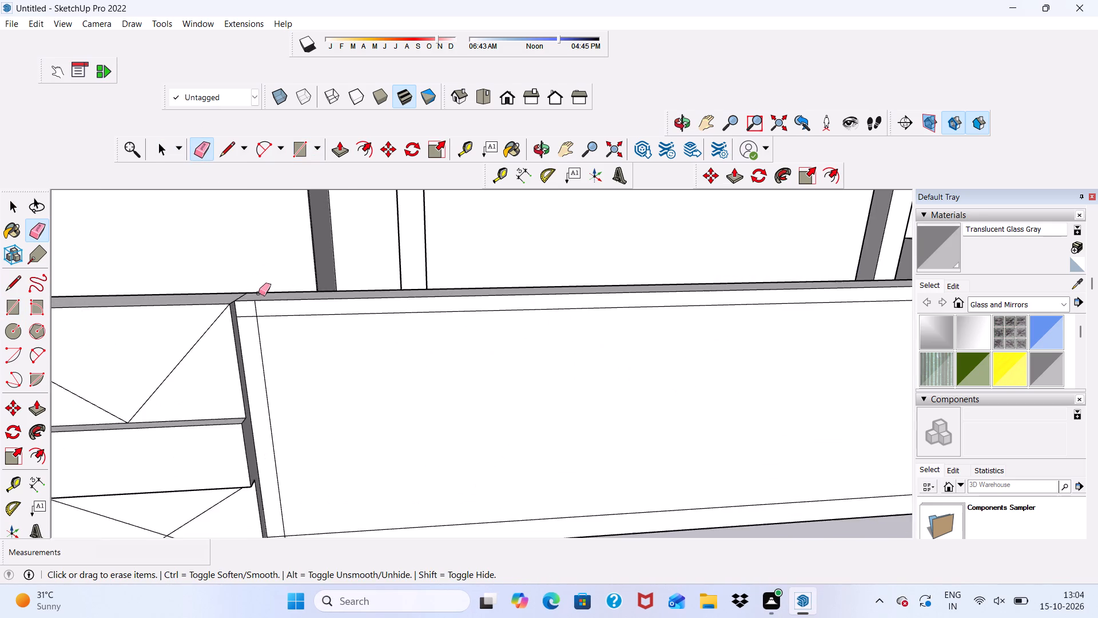
scroll(258, 293, up, 3)
drag(260, 300, 251, 312)
drag(251, 312, 250, 318)
scroll(257, 295, down, 5)
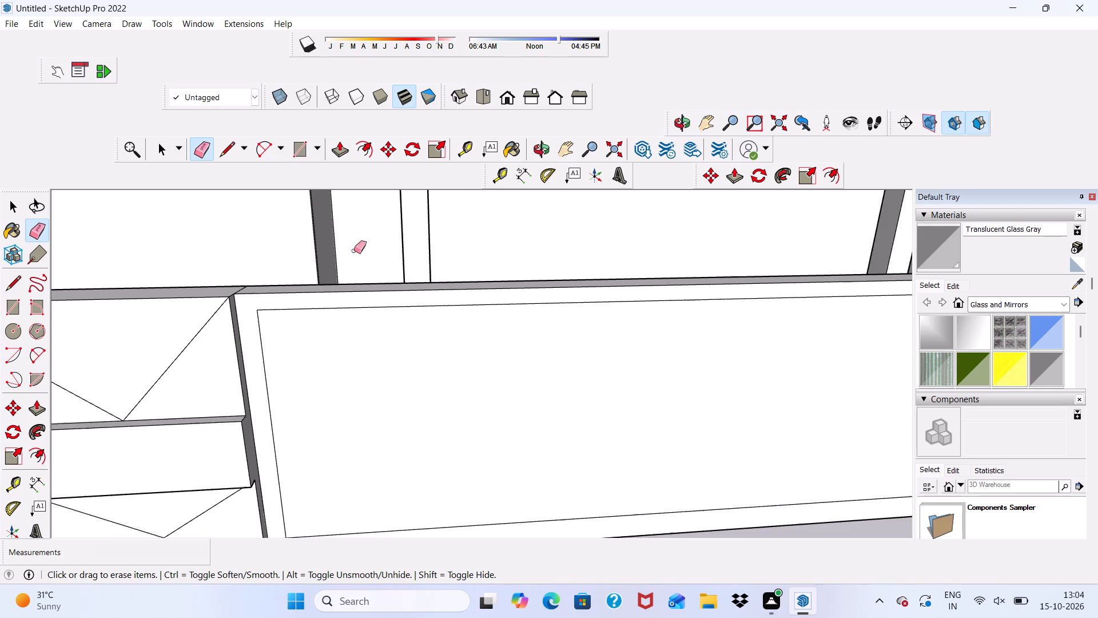
scroll(354, 251, down, 7)
scroll(284, 488, up, 11)
drag(270, 383, 283, 398)
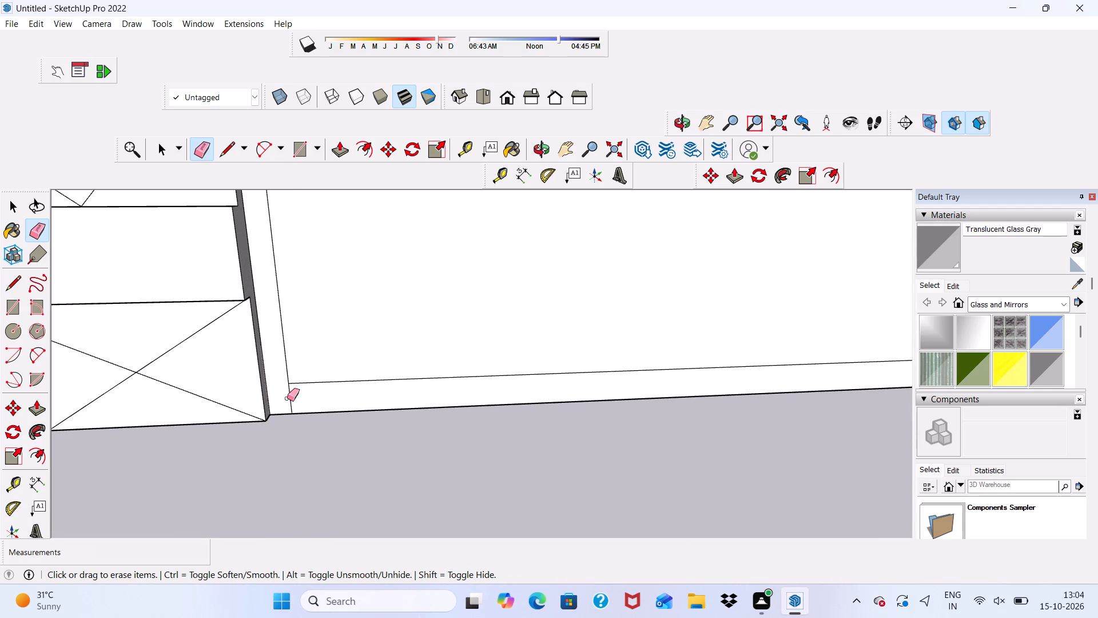
drag(288, 398, 297, 402)
Erase the overlapping border lines at the top and bottom corners beside the raised end panel, leaving one continuous frame.
scroll(274, 425, down, 12)
scroll(636, 378, up, 6)
scroll(722, 282, up, 1)
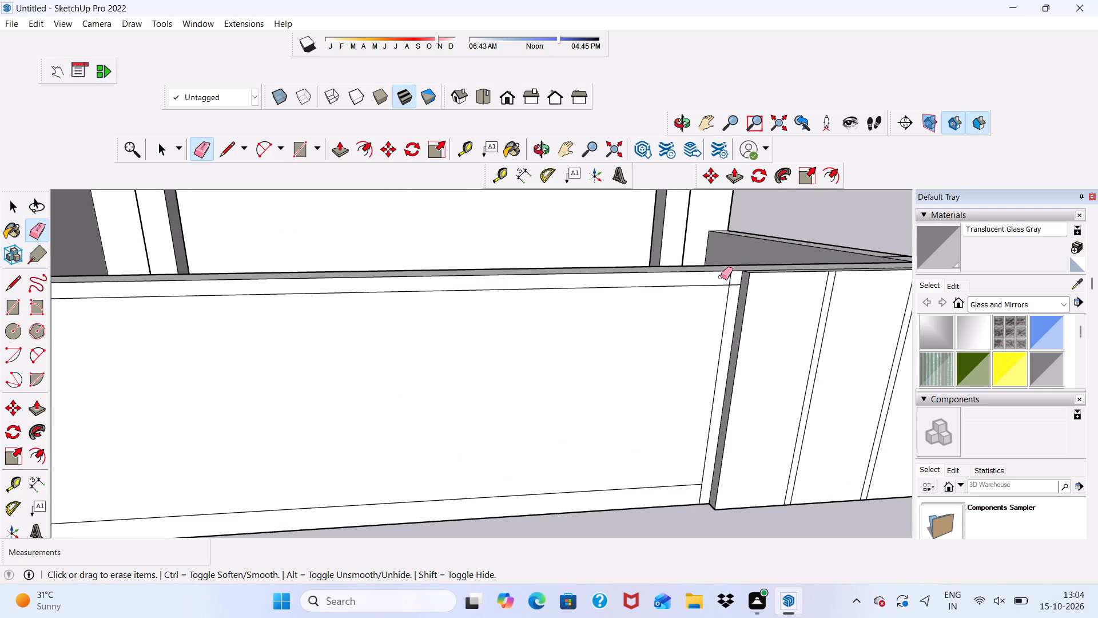
drag(727, 280, 733, 288)
scroll(718, 337, down, 3)
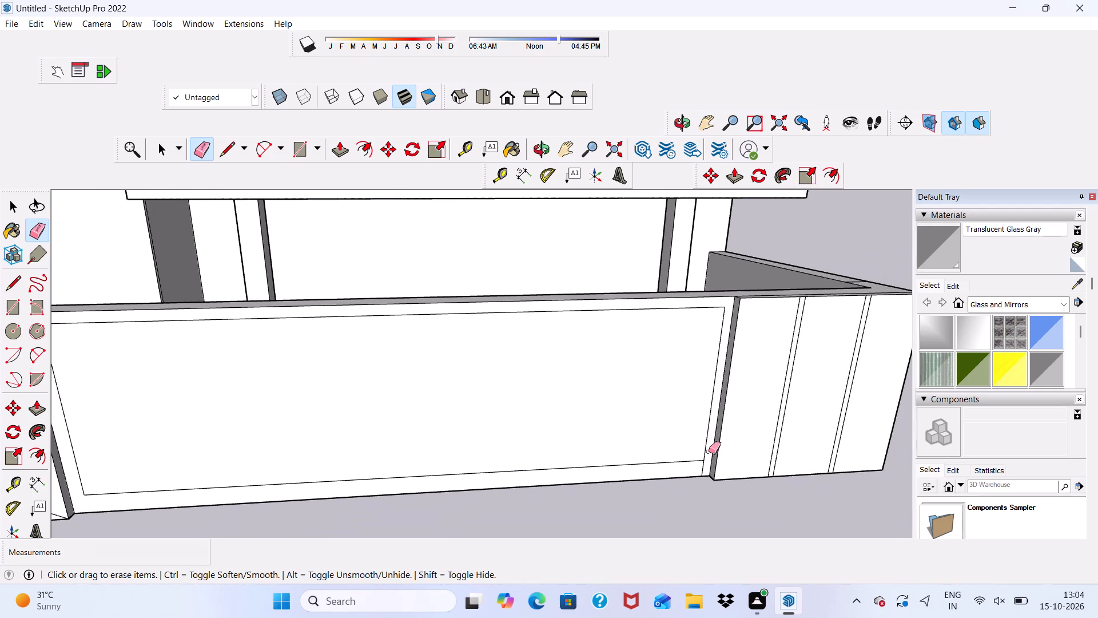
scroll(678, 450, down, 3)
scroll(694, 482, up, 4)
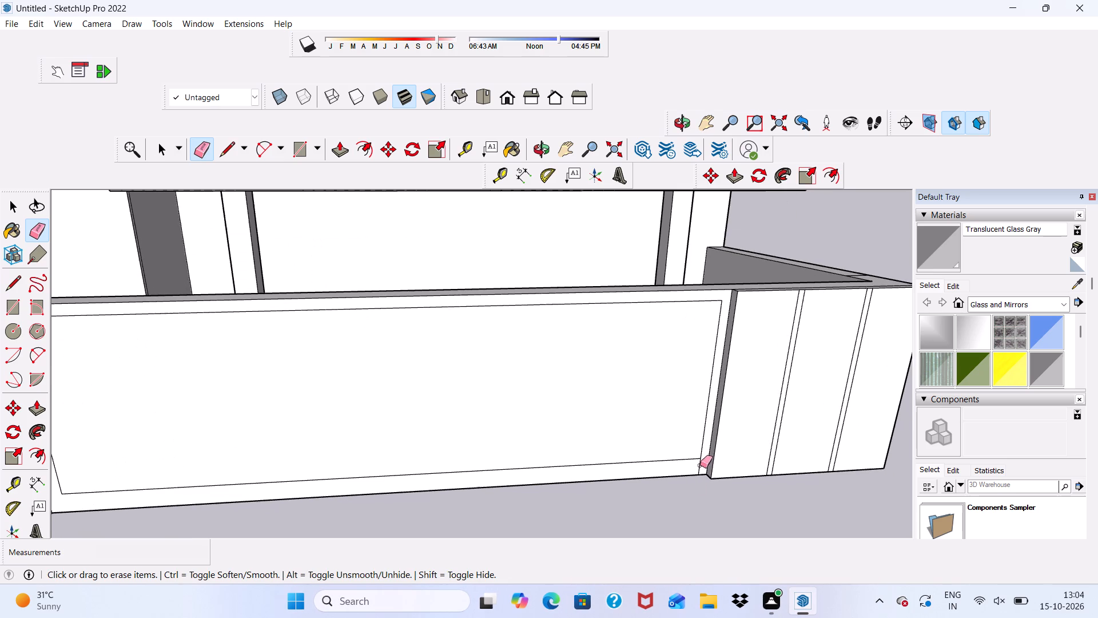
click(698, 470)
scroll(697, 470, down, 6)
scroll(514, 495, up, 3)
key(space)
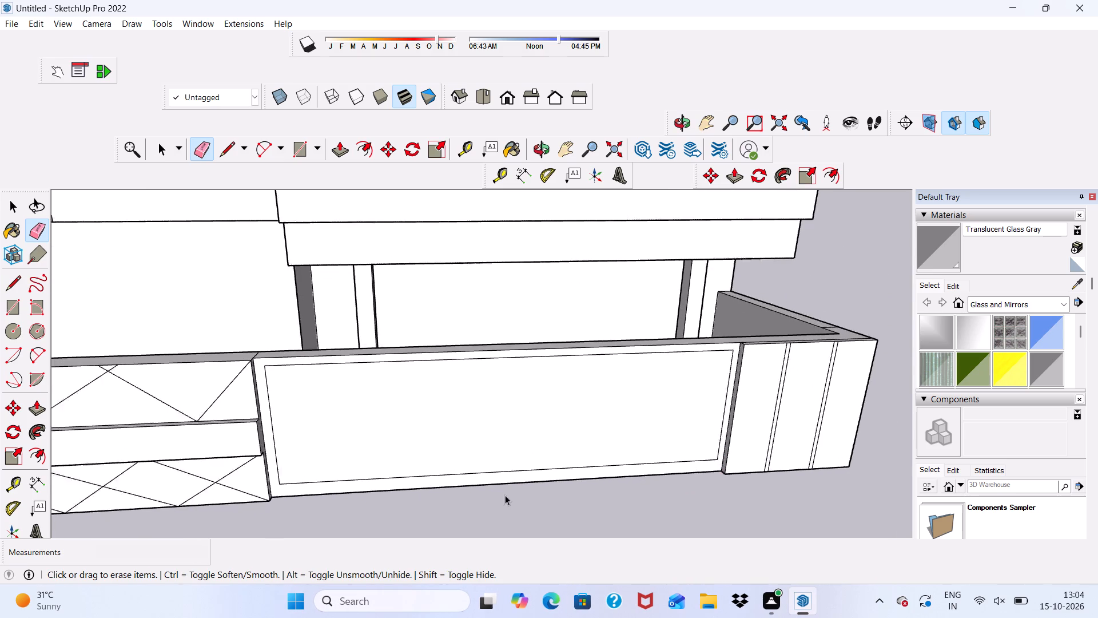
Pull the border frame around the boundary wall's plain section outward by 3".
scroll(505, 495, up, 2)
click(484, 469)
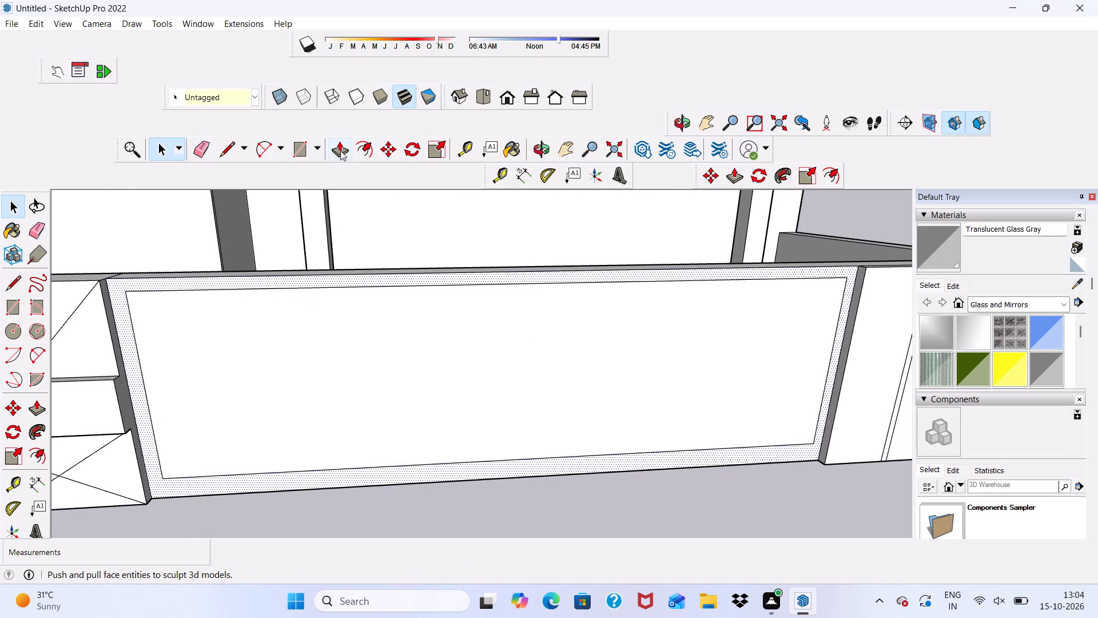
click(338, 148)
scroll(244, 495, up, 3)
click(239, 483)
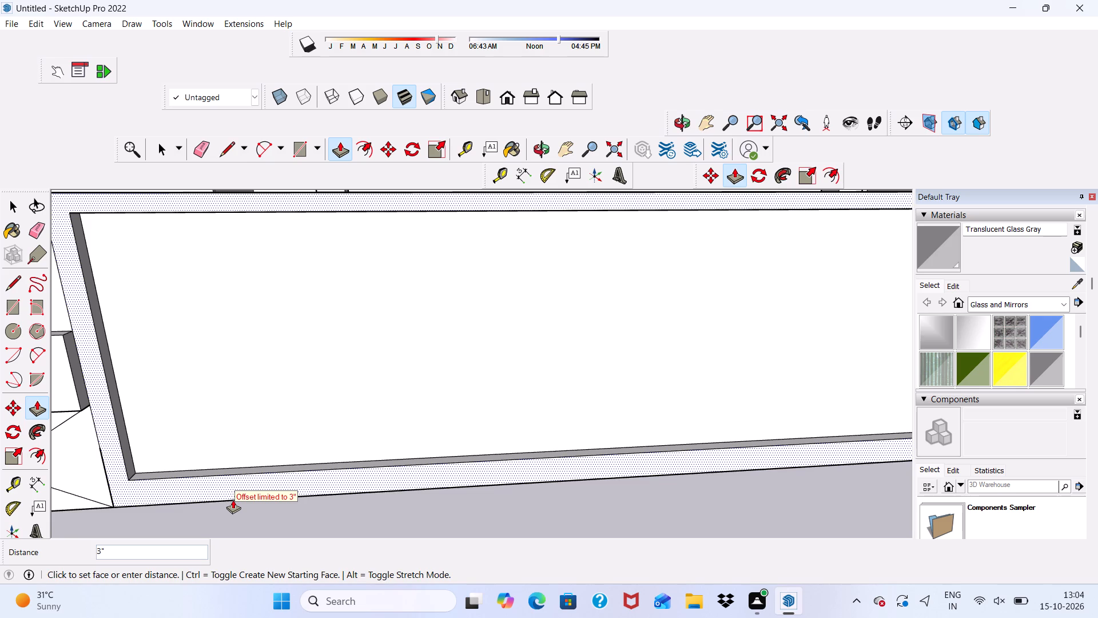
key(3)
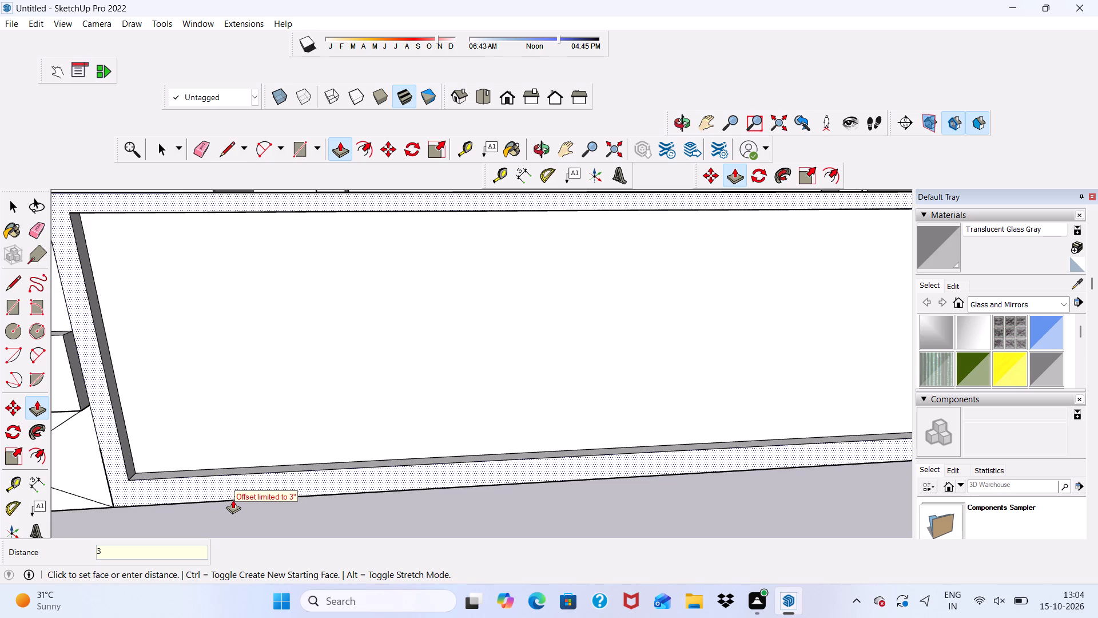
key(shift+quotedbl)
key(Return)
key(space)
Draw a narrow vertical strip about 4' 6" tall inside the frame's recess, from its top to bottom edge, slightly nearer the diagonal-patterned panel.
scroll(233, 500, down, 7)
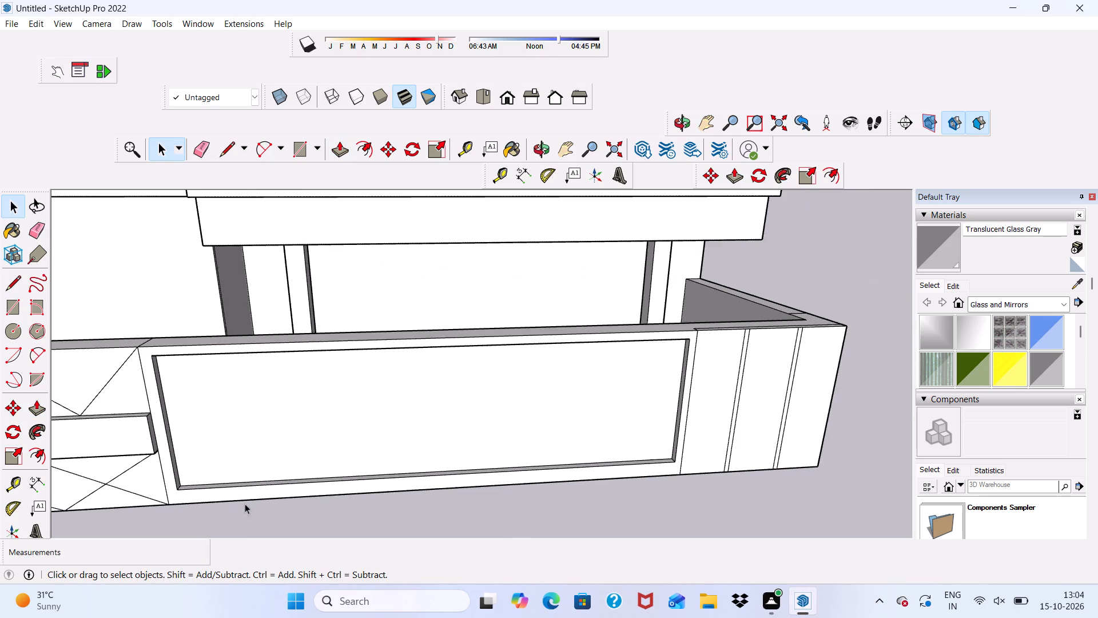
middle_drag(256, 490, 232, 388)
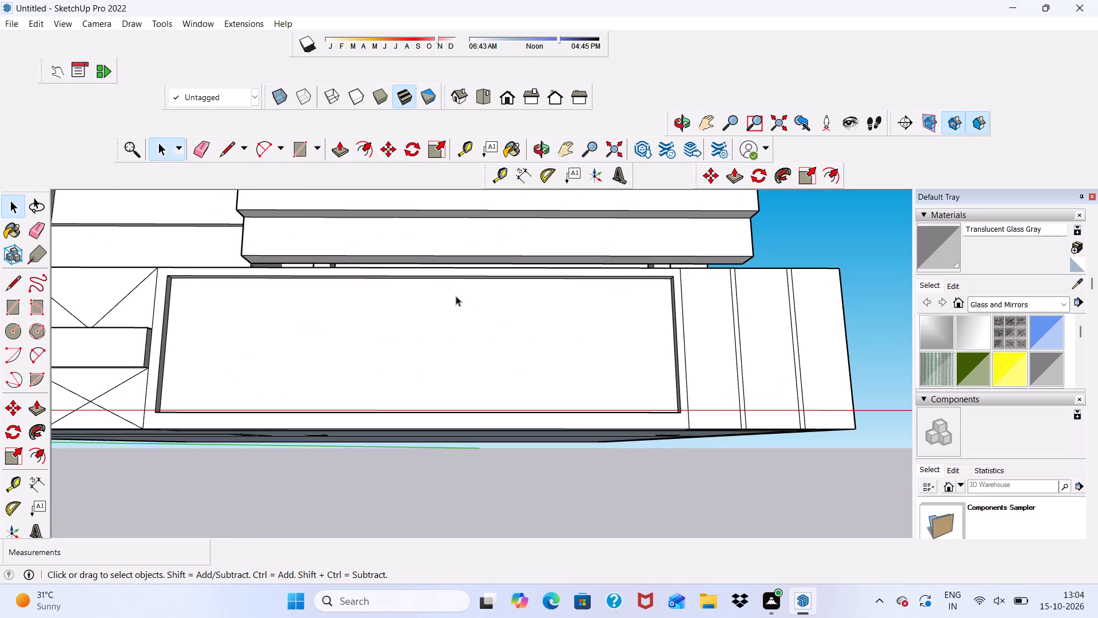
click(303, 142)
scroll(364, 245, up, 10)
scroll(369, 341, down, 1)
middle_drag(381, 346, 370, 308)
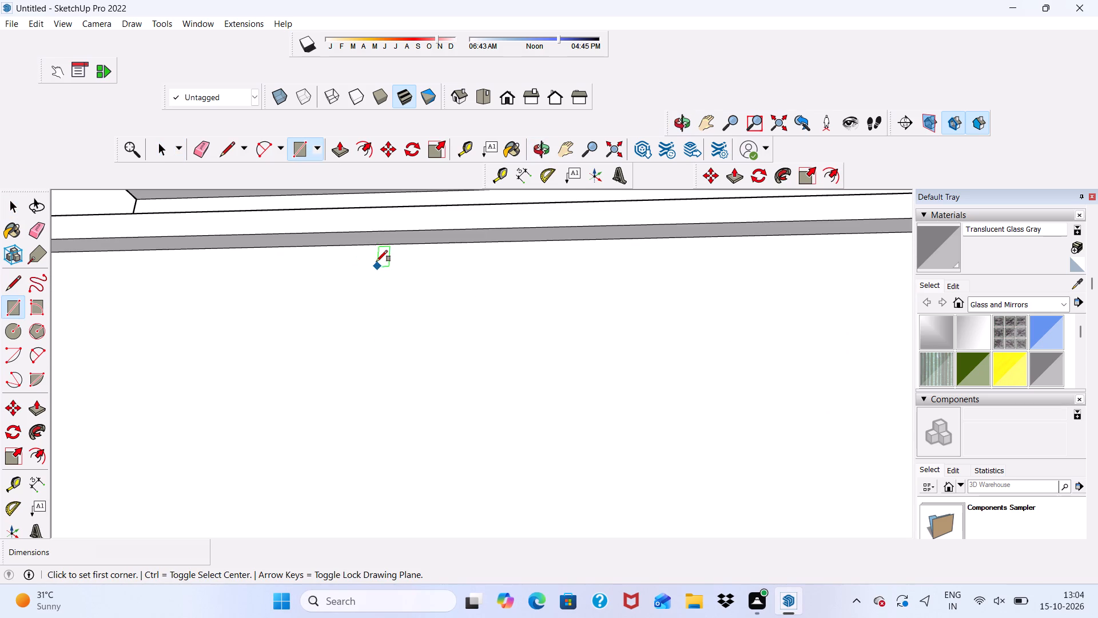
click(371, 242)
scroll(379, 252, down, 12)
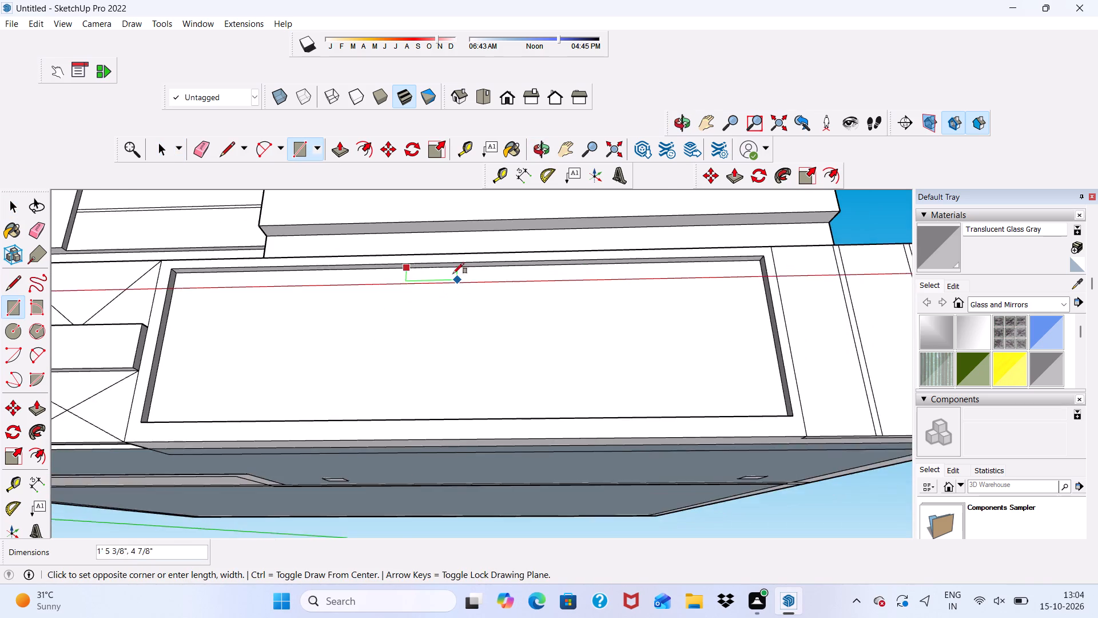
scroll(453, 274, down, 2)
middle_drag(444, 296, 446, 450)
scroll(443, 468, up, 2)
scroll(422, 269, down, 7)
scroll(448, 441, up, 11)
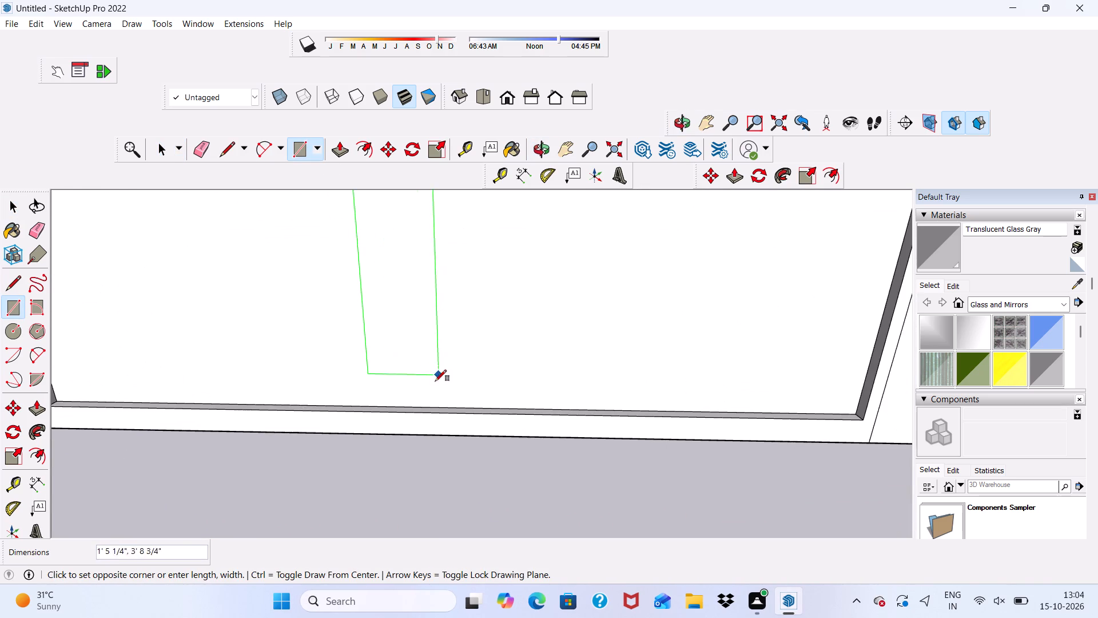
scroll(392, 405, up, 2)
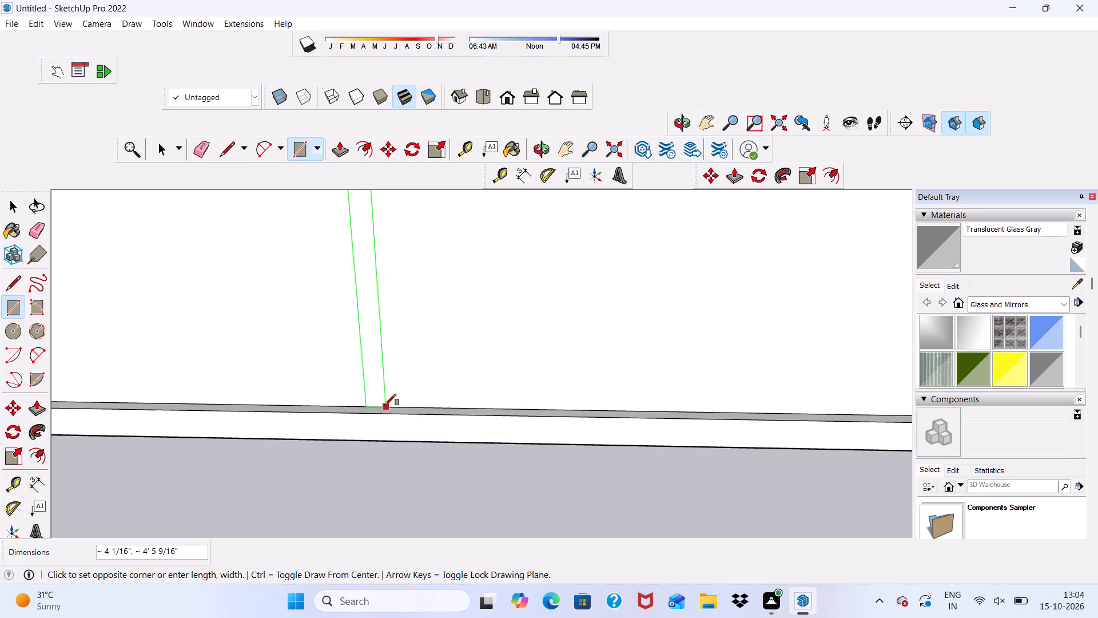
click(379, 404)
scroll(375, 391, down, 11)
middle_drag(443, 375, 429, 325)
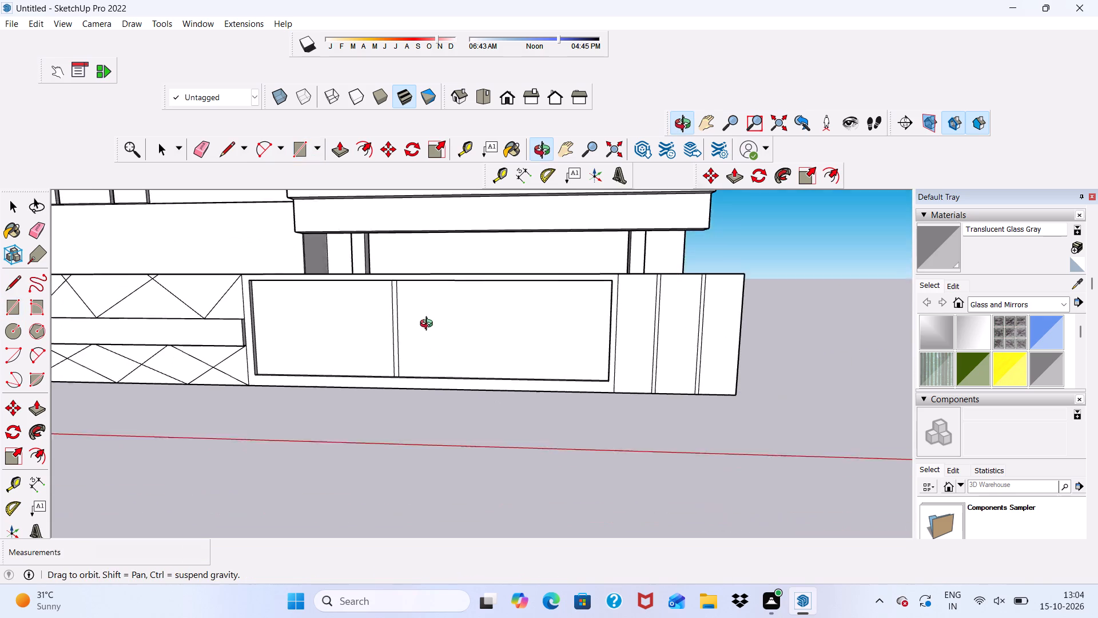
middle_drag(429, 325, 428, 318)
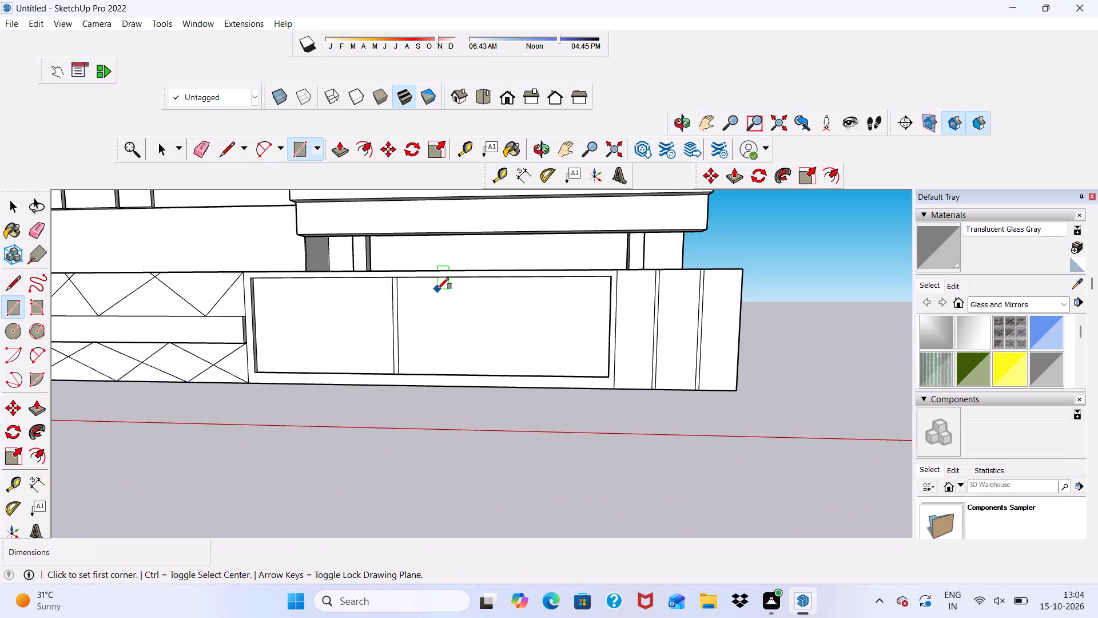
key(space)
Push the narrow vertical strip in the boundary wall's framed recess 9" inward, to the wall's rear edge.
scroll(344, 326, up, 4)
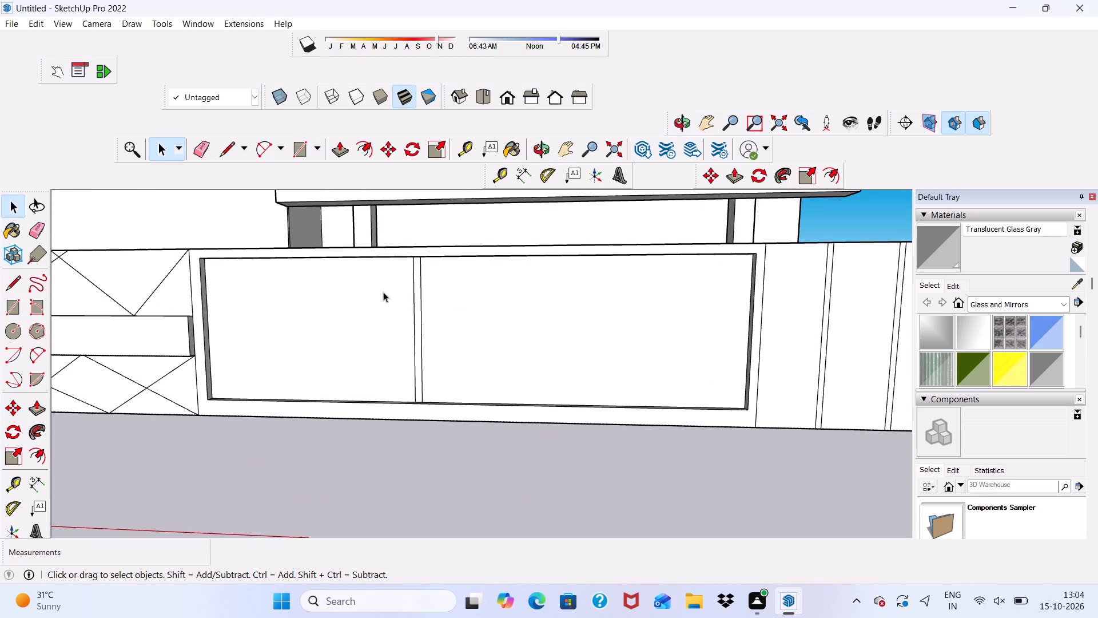
scroll(434, 287, up, 5)
click(409, 294)
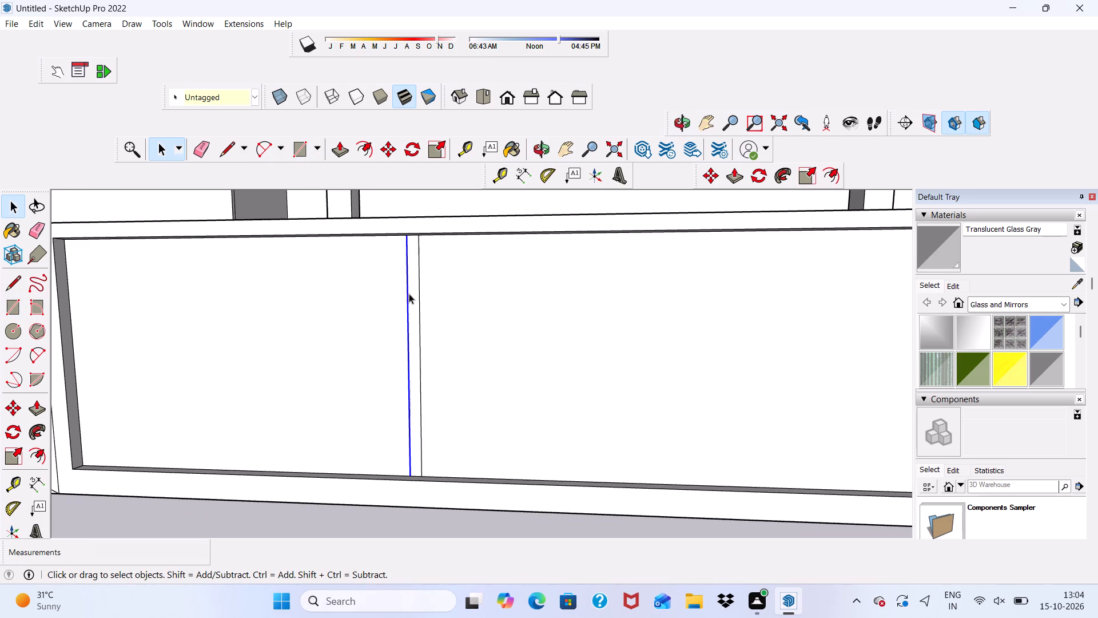
click(411, 289)
click(338, 142)
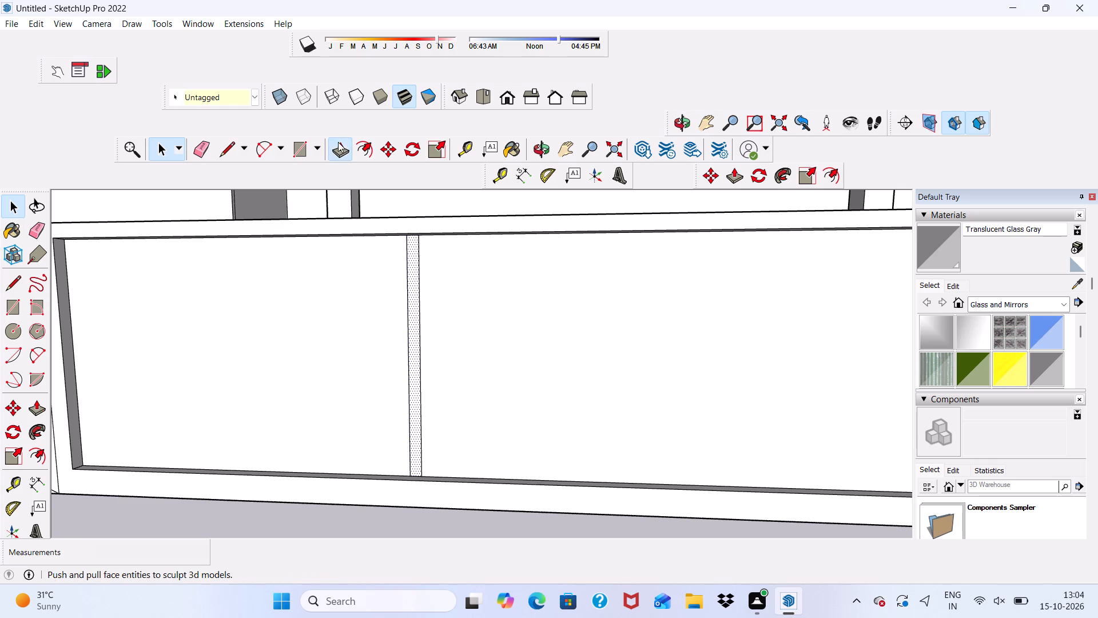
scroll(472, 241, up, 4)
scroll(432, 307, up, 3)
click(377, 268)
scroll(384, 247, down, 1)
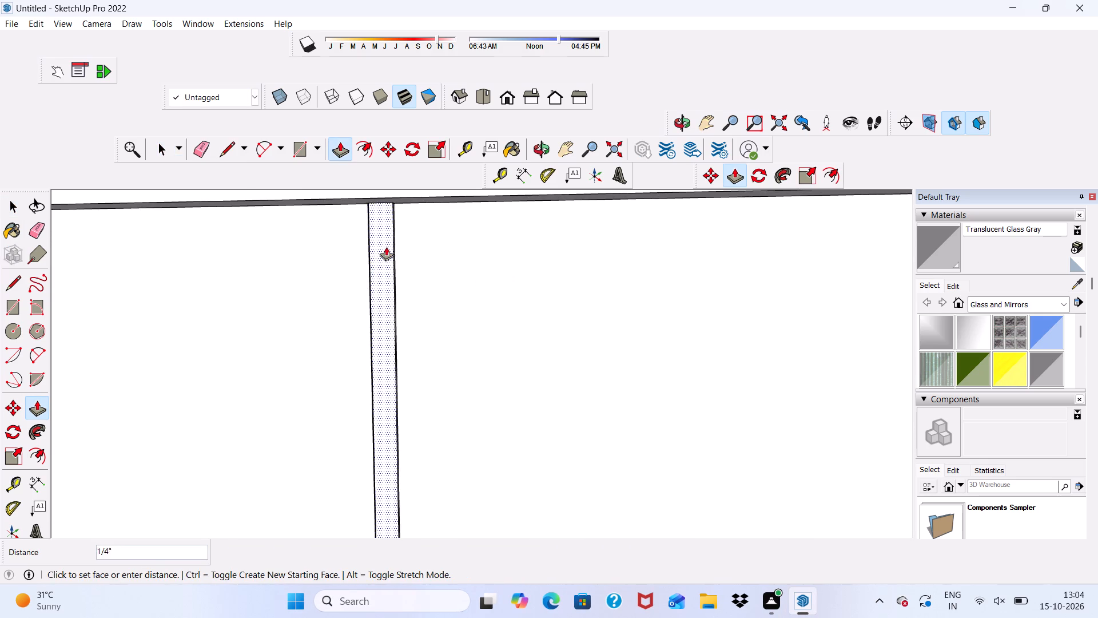
scroll(386, 247, down, 1)
middle_drag(395, 248, 311, 463)
scroll(529, 241, down, 1)
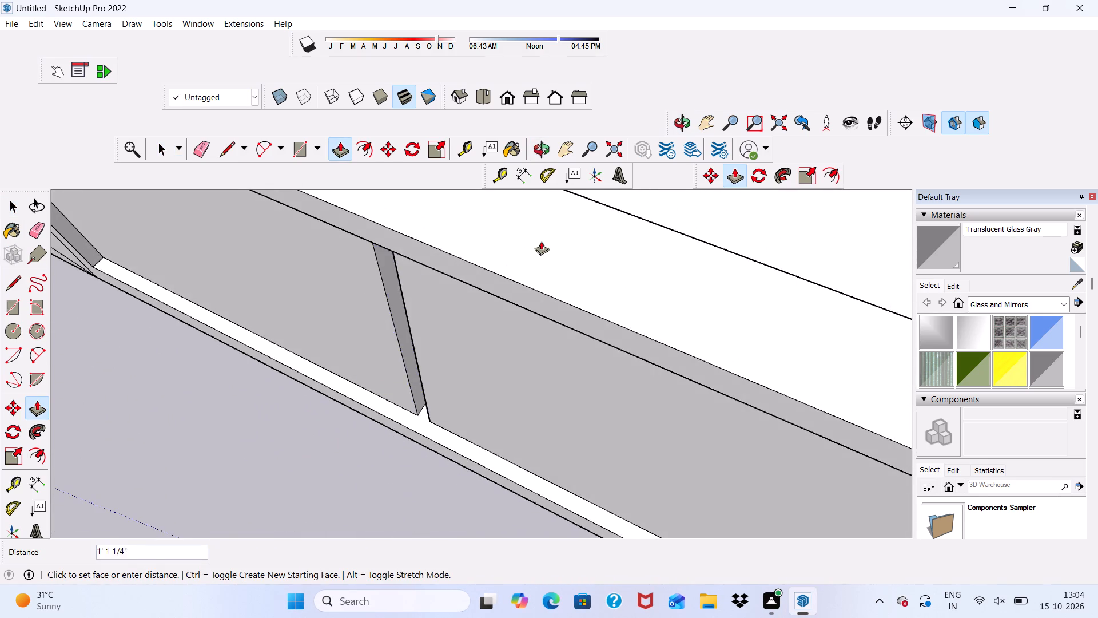
scroll(541, 241, down, 2)
middle_drag(544, 241, 477, 326)
scroll(470, 287, up, 4)
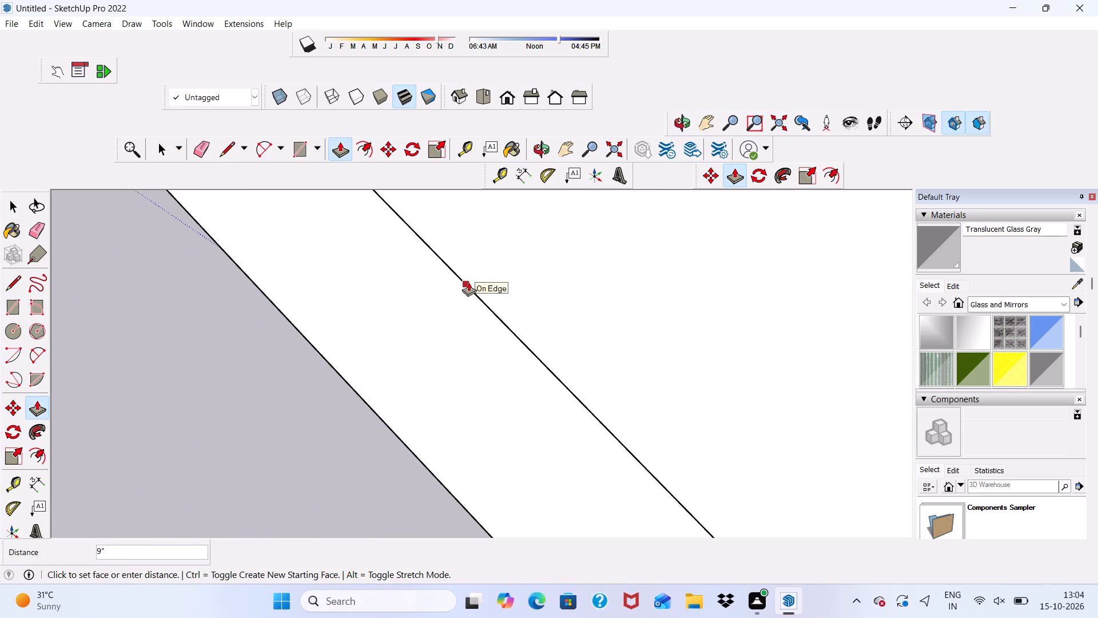
click(468, 282)
Delete the pushed strip's leftover face so that it forms an open vertical slot through the boundary wall.
scroll(457, 308, down, 2)
middle_drag(471, 320, 642, 142)
scroll(452, 393, up, 4)
scroll(428, 386, down, 4)
middle_drag(453, 348, 552, 302)
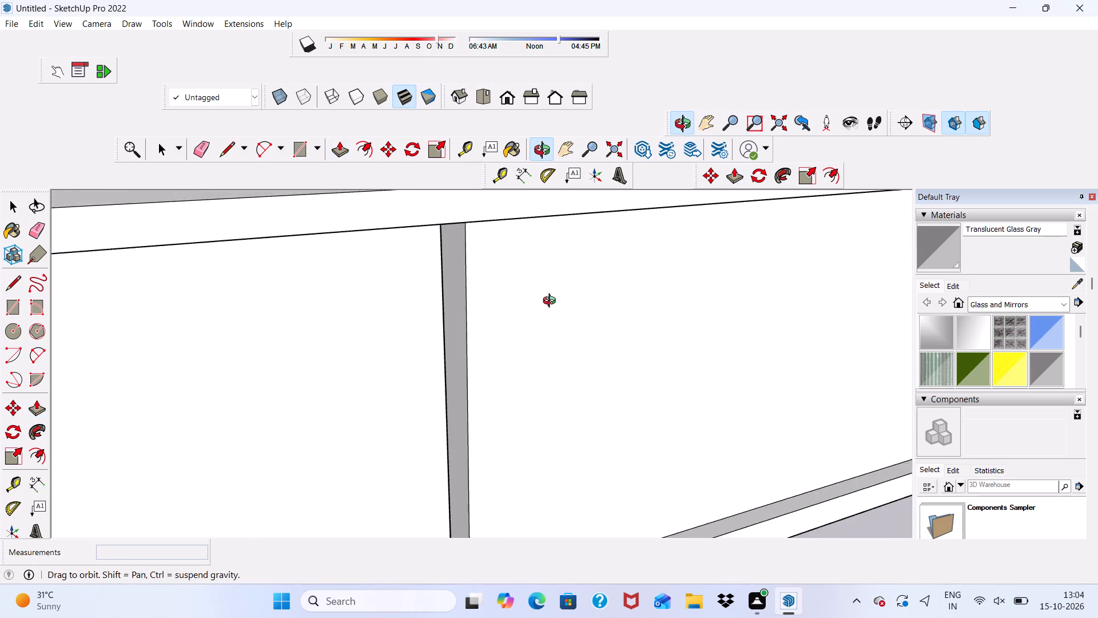
middle_drag(552, 302, 553, 306)
key(space)
scroll(448, 325, up, 5)
scroll(464, 299, down, 3)
middle_drag(474, 306, 344, 292)
scroll(466, 286, up, 5)
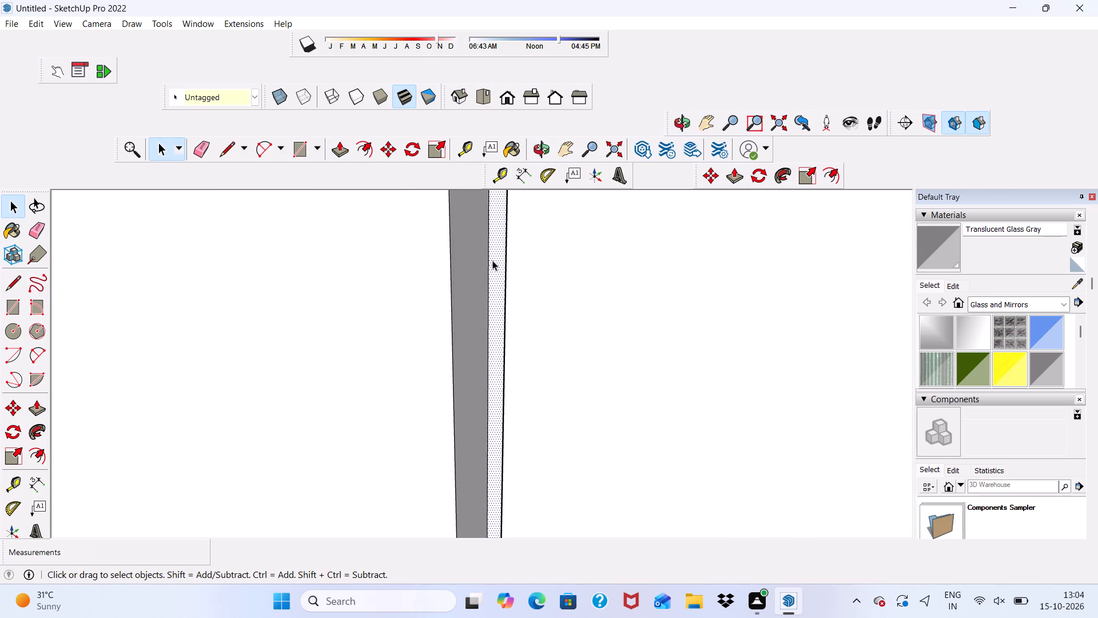
click(492, 260)
key(Delete)
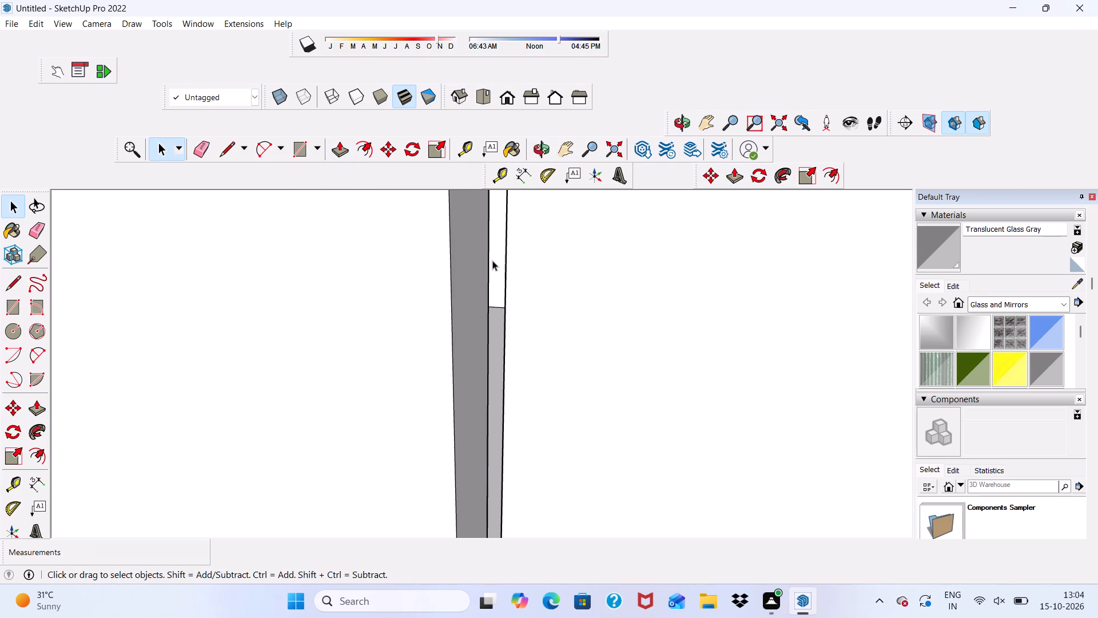
Draw a second narrow vertical strip just beside the open slot, towards the raised end panel, from the recess's top to bottom edge.
scroll(391, 248, down, 14)
middle_drag(571, 241, 470, 282)
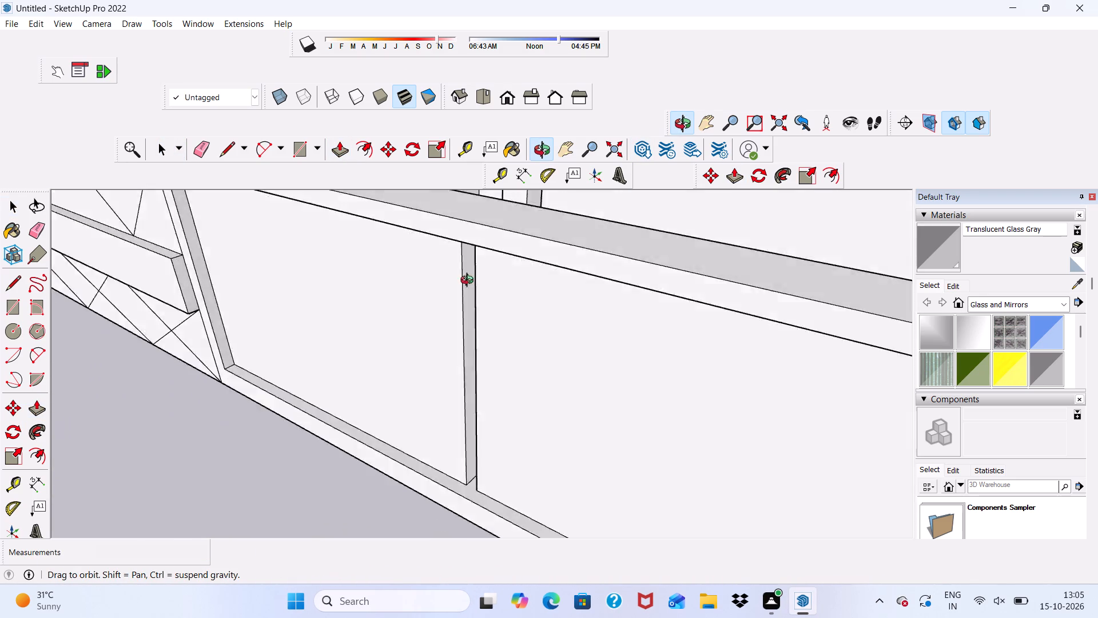
middle_drag(470, 282, 473, 217)
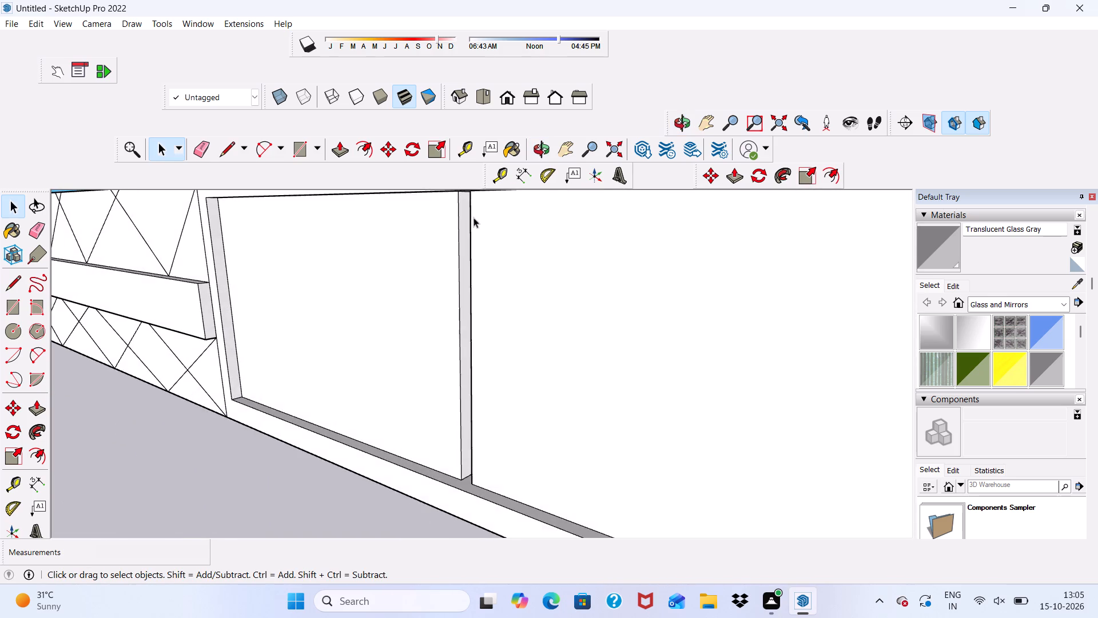
scroll(474, 217, up, 1)
scroll(455, 289, down, 5)
middle_drag(456, 225, 558, 223)
scroll(570, 235, up, 1)
scroll(433, 310, down, 5)
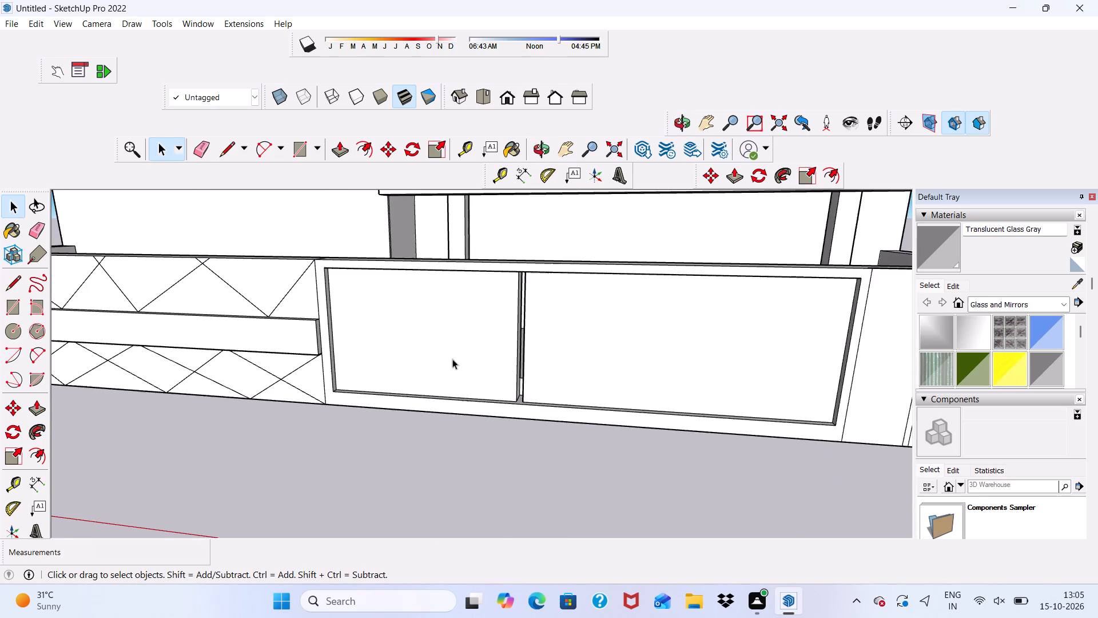
middle_drag(515, 348, 535, 317)
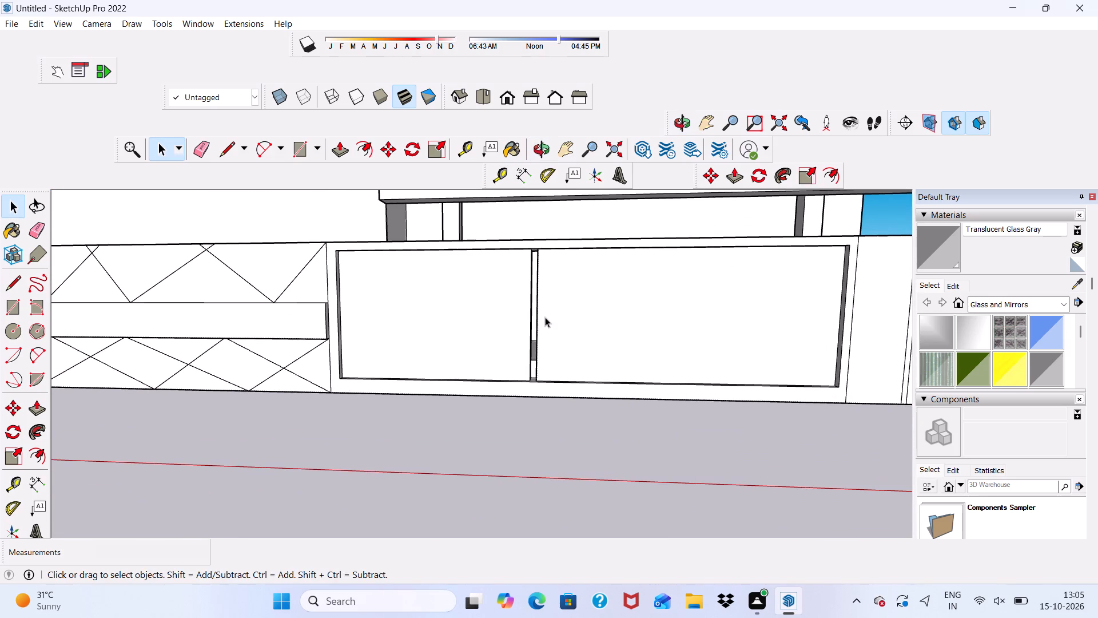
click(307, 147)
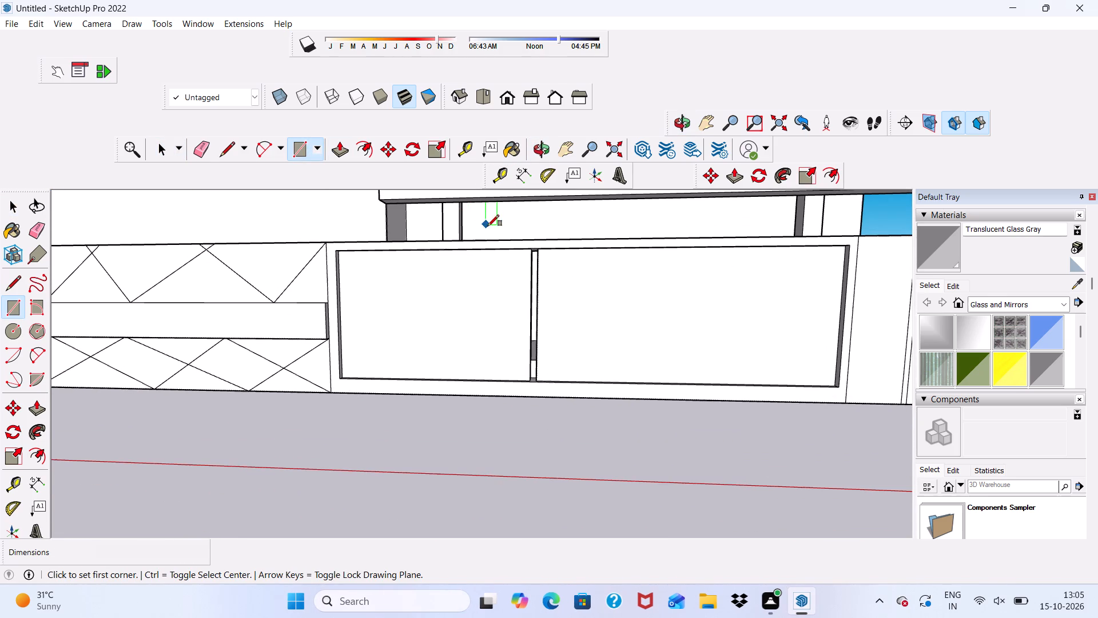
scroll(519, 247, up, 3)
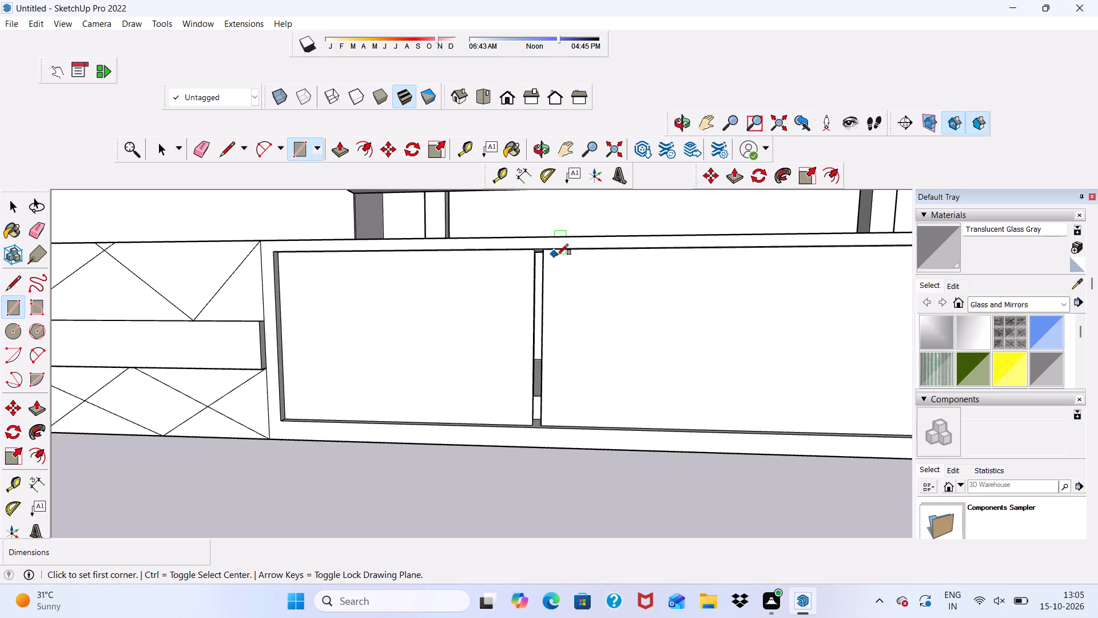
scroll(557, 255, up, 8)
middle_drag(556, 262, 576, 248)
scroll(576, 248, up, 6)
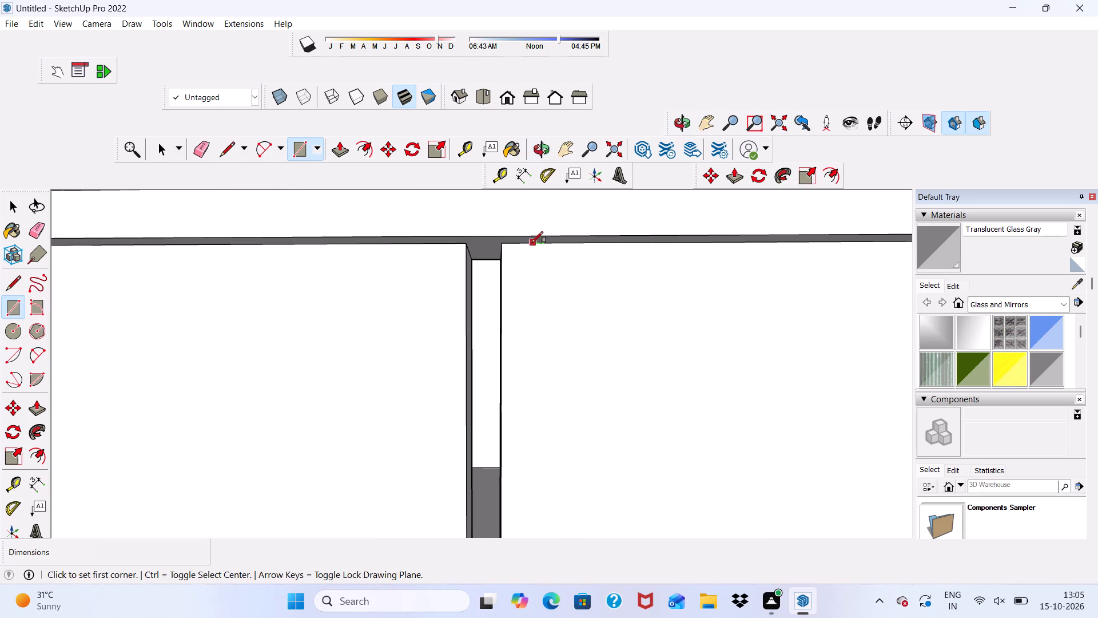
click(535, 243)
scroll(535, 248, down, 6)
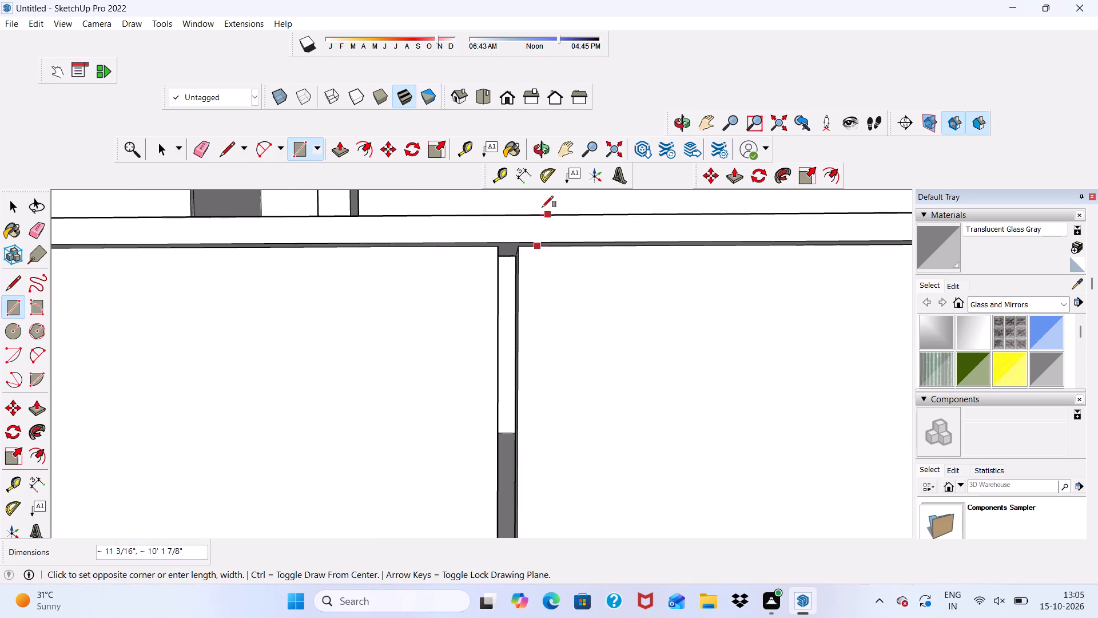
scroll(542, 207, down, 10)
scroll(586, 417, up, 11)
middle_drag(547, 372, 539, 398)
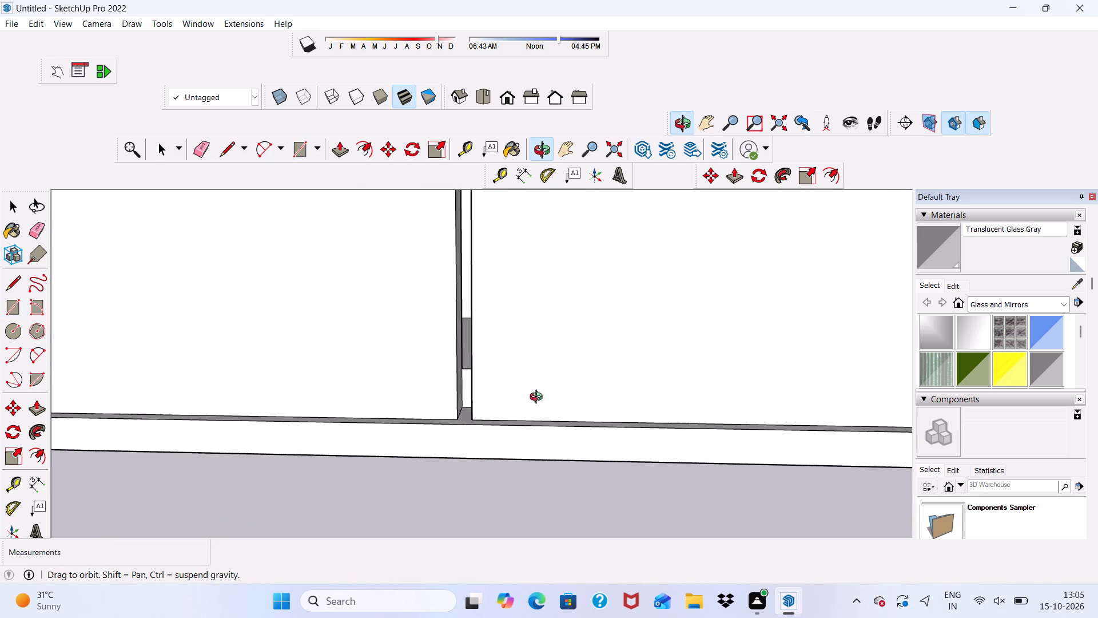
middle_drag(539, 398, 531, 406)
scroll(492, 431, up, 5)
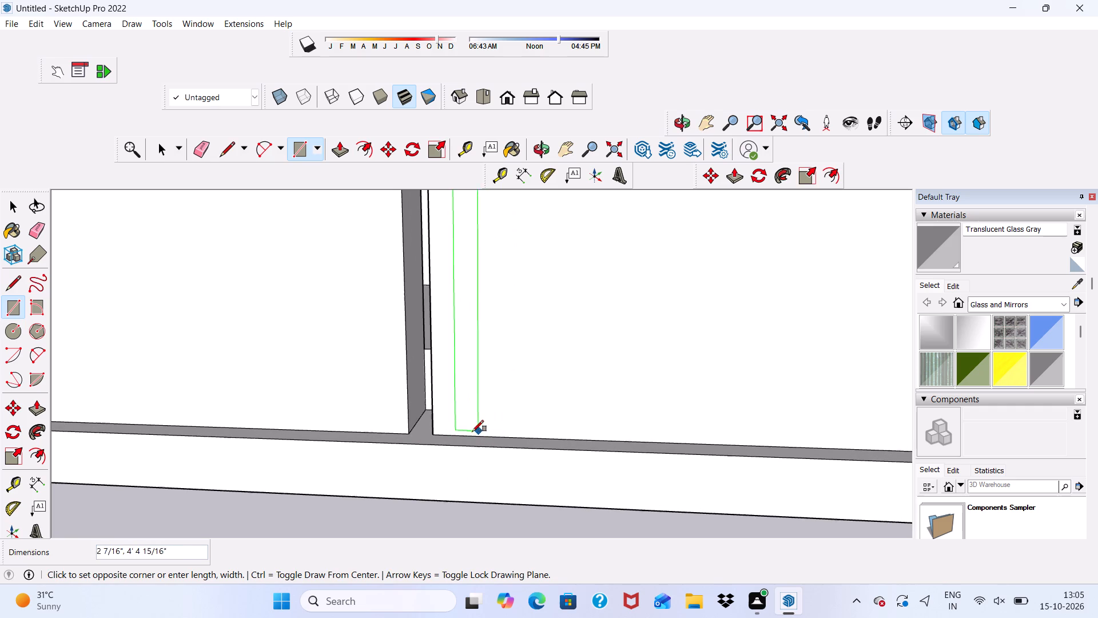
click(471, 434)
key(space)
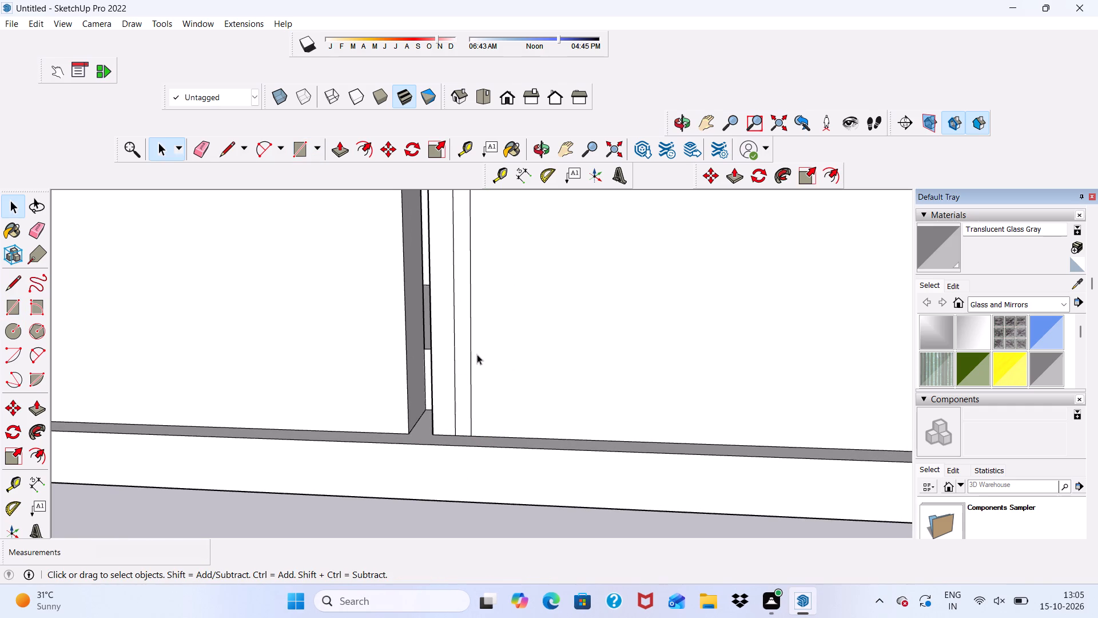
Push the second narrow strip inward through the boundary wall's thickness to its rear edge.
click(464, 326)
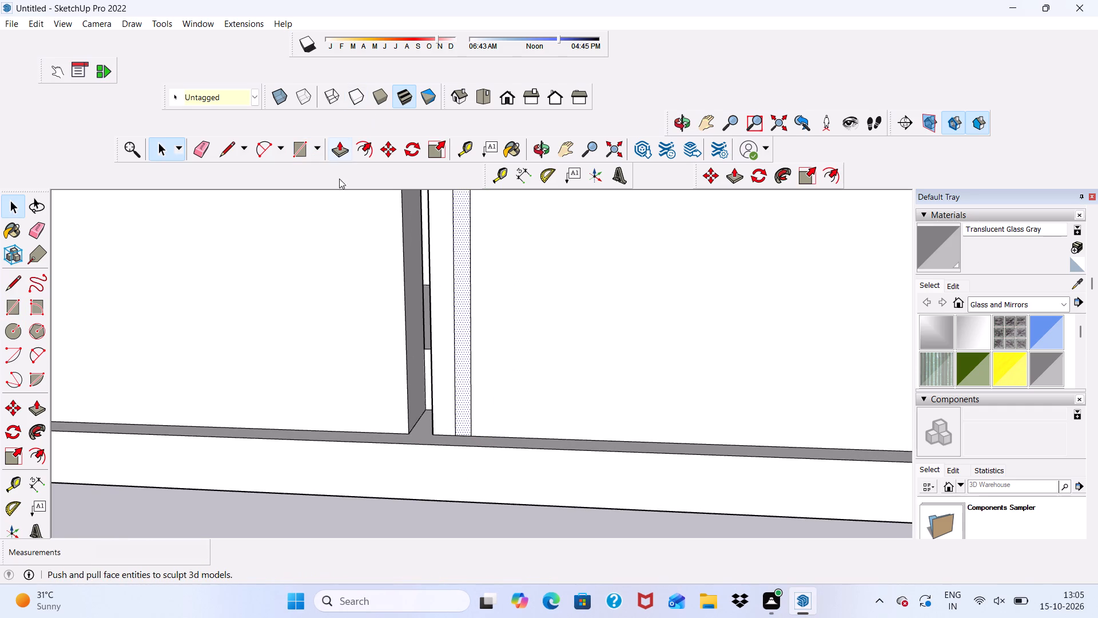
click(342, 149)
scroll(447, 275, down, 4)
scroll(450, 245, up, 4)
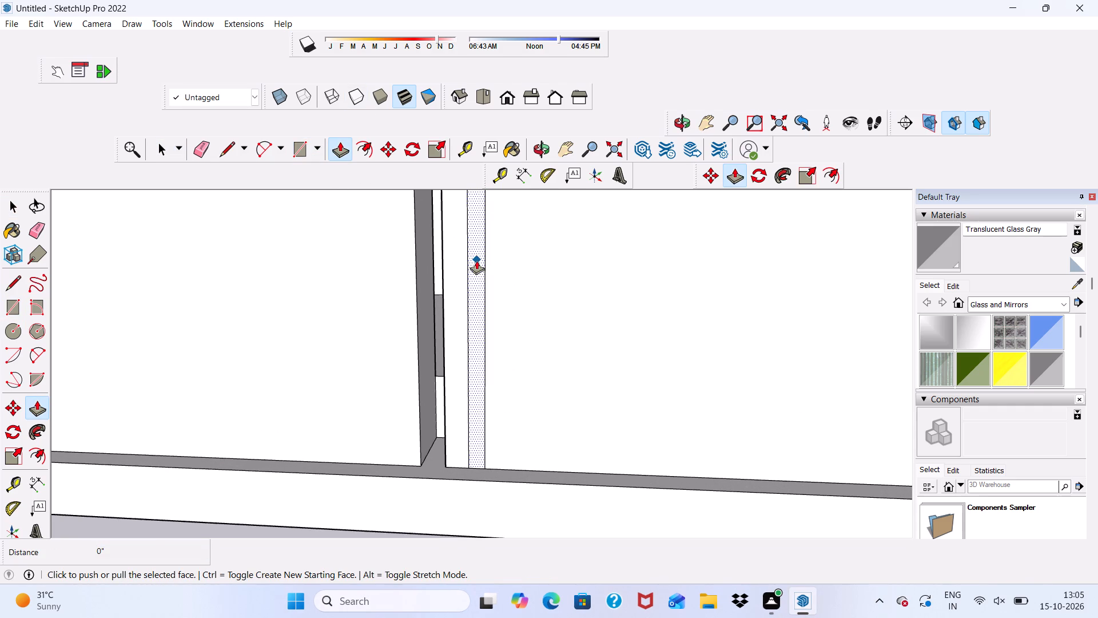
click(472, 262)
scroll(480, 266, down, 5)
scroll(526, 249, up, 1)
middle_drag(521, 244, 375, 446)
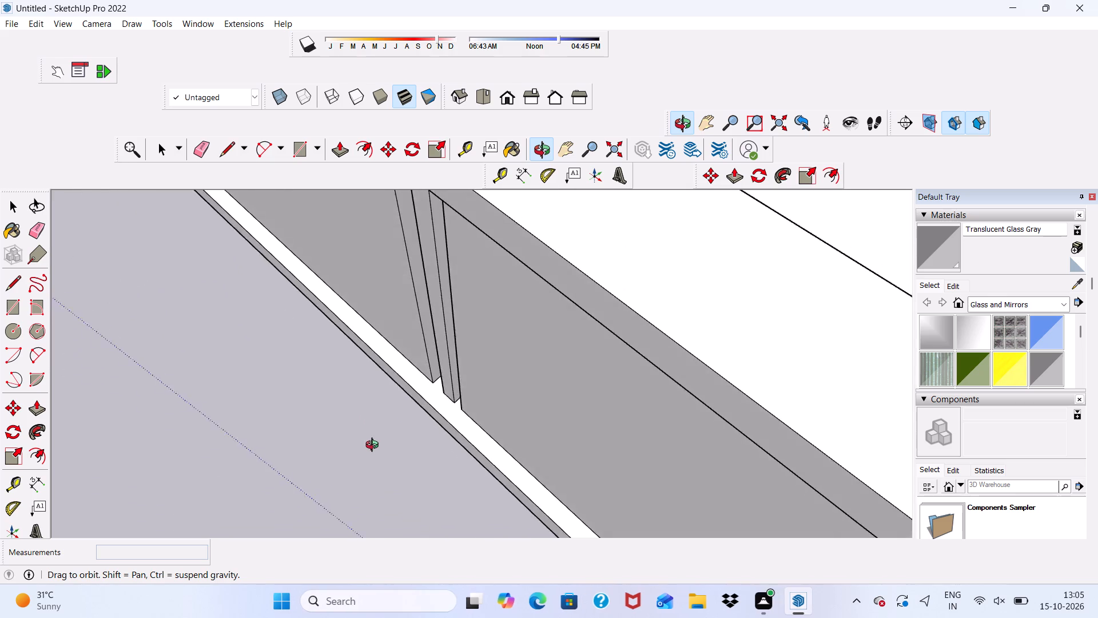
middle_drag(375, 446, 316, 475)
scroll(617, 203, up, 4)
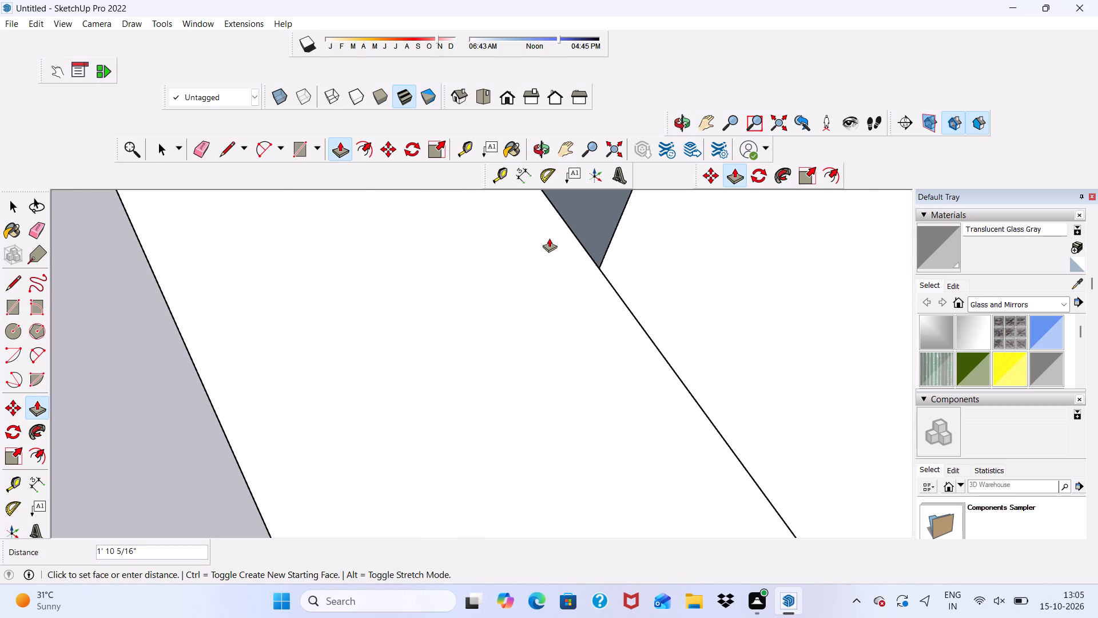
click(571, 233)
Delete the second strip's leftover face to open a second vertical slot parallel to the first.
scroll(556, 279, down, 5)
middle_drag(583, 320, 763, 134)
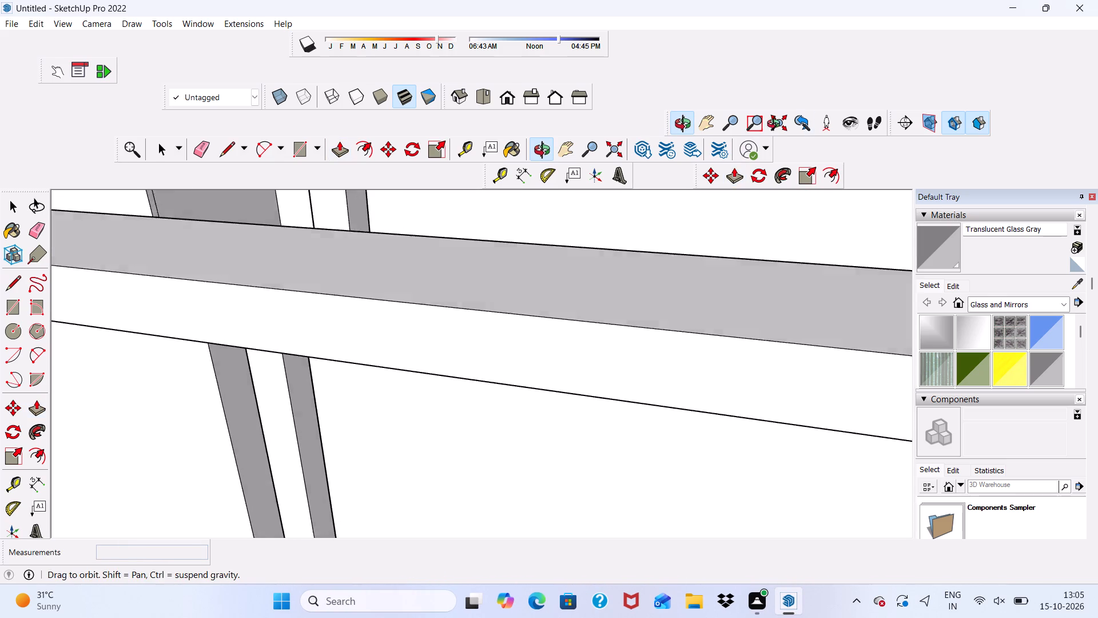
scroll(804, 116, up, 1)
scroll(367, 369, down, 1)
middle_drag(374, 367, 515, 315)
scroll(362, 368, up, 4)
key(space)
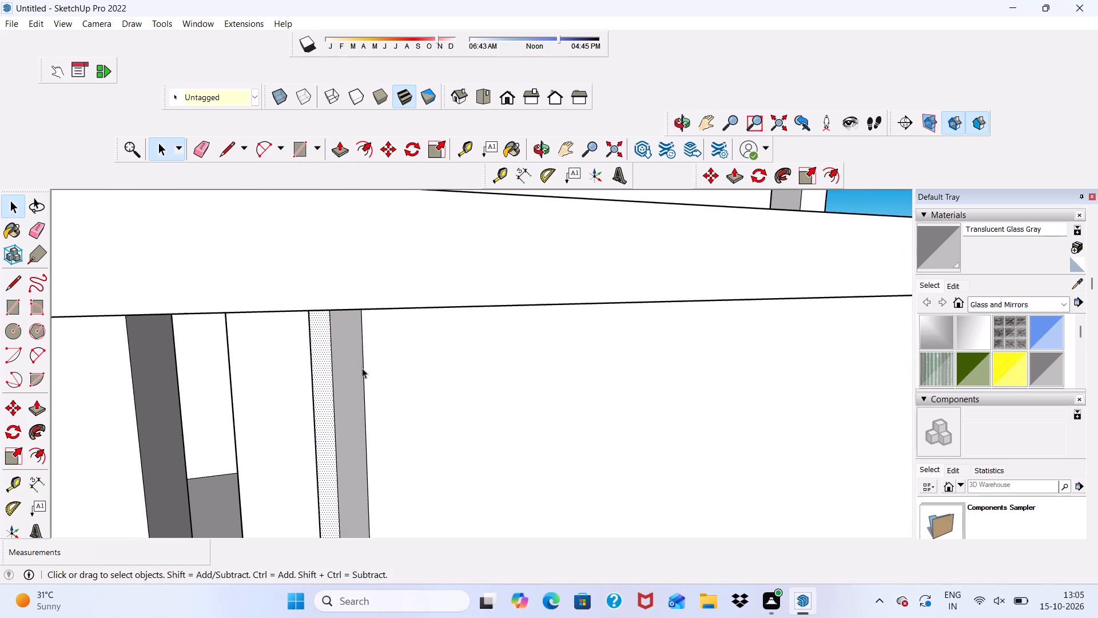
key(Delete)
Draw a thin horizontal strip along the recess's top edge, from the corner beside the diagonal-patterned panel to the first vertical slot.
scroll(336, 298, down, 11)
scroll(429, 308, down, 7)
middle_drag(507, 361, 428, 322)
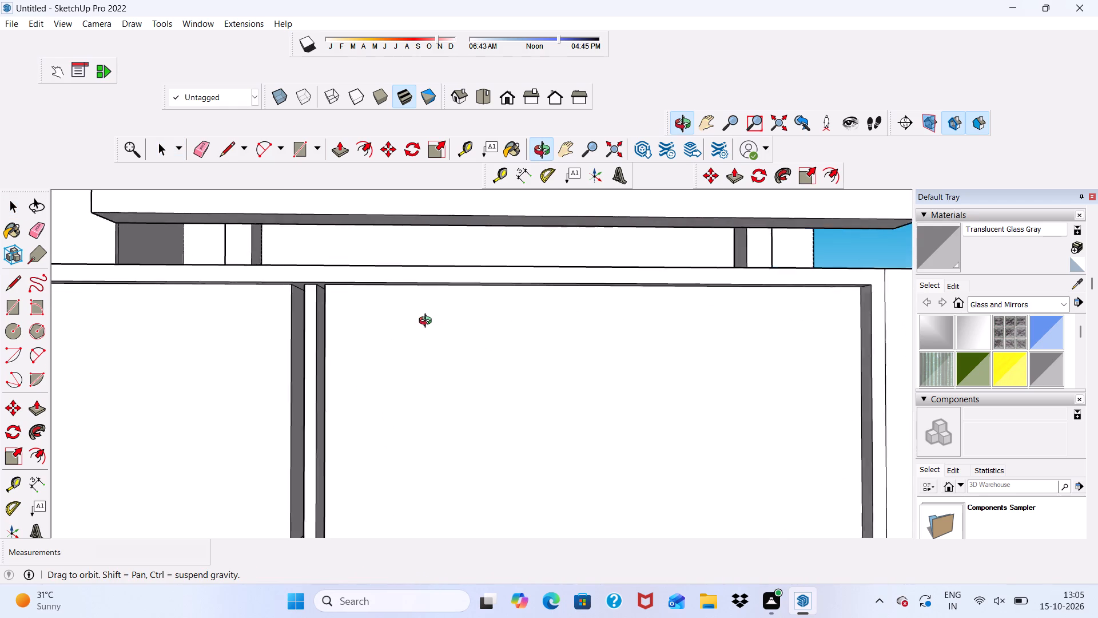
middle_drag(428, 322, 425, 340)
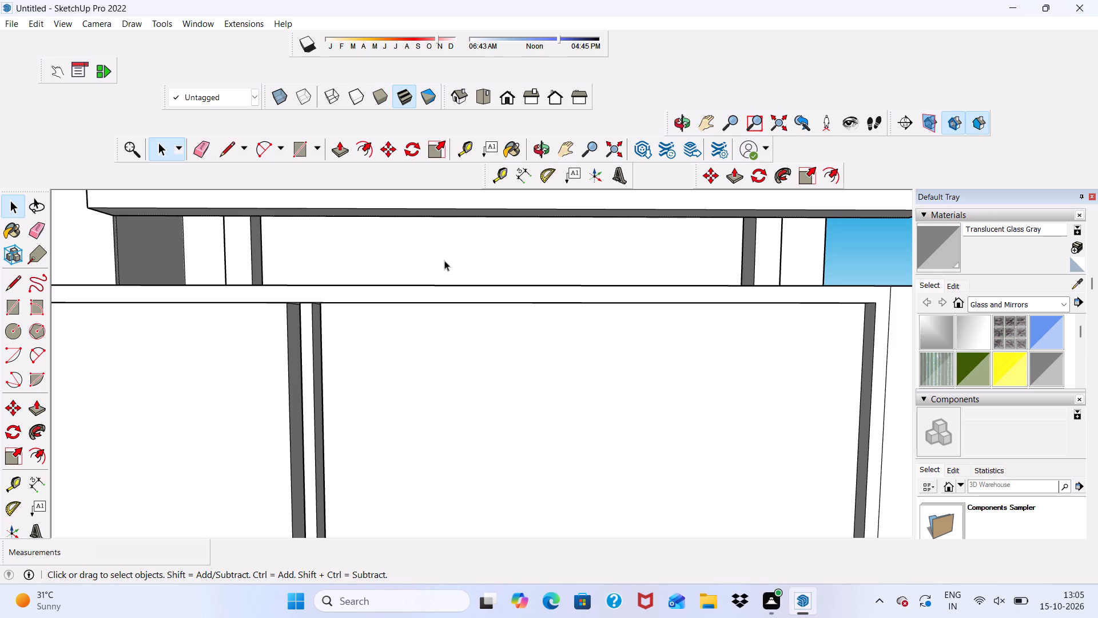
scroll(344, 381, down, 6)
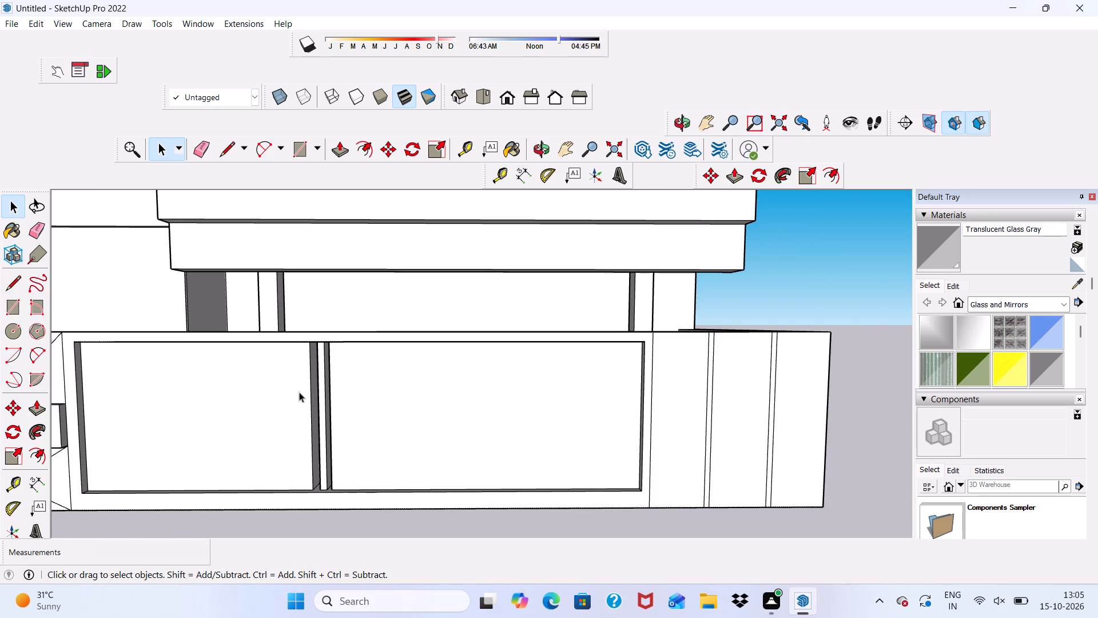
scroll(373, 478, down, 4)
scroll(162, 426, up, 1)
scroll(303, 414, down, 2)
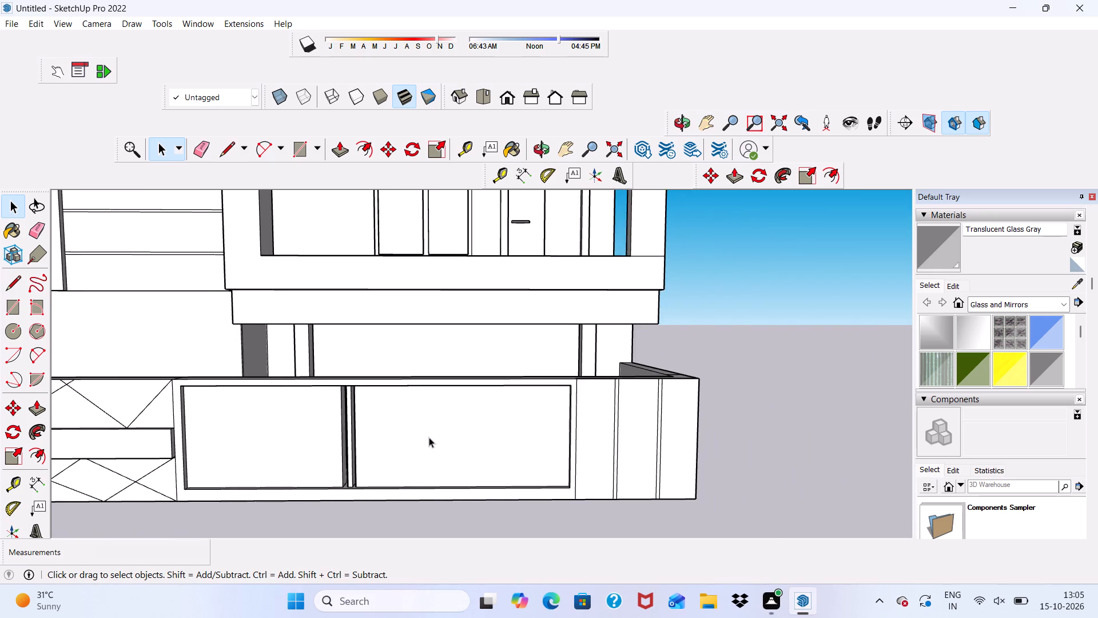
scroll(429, 437, up, 6)
scroll(383, 372, up, 3)
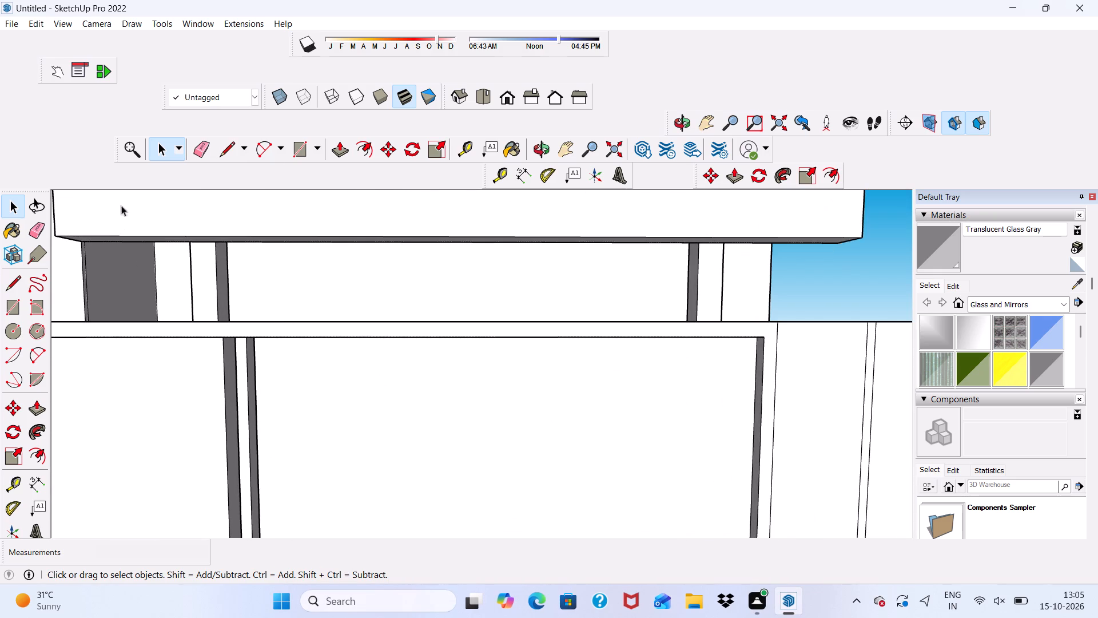
click(297, 145)
scroll(393, 193, down, 6)
scroll(359, 274, up, 1)
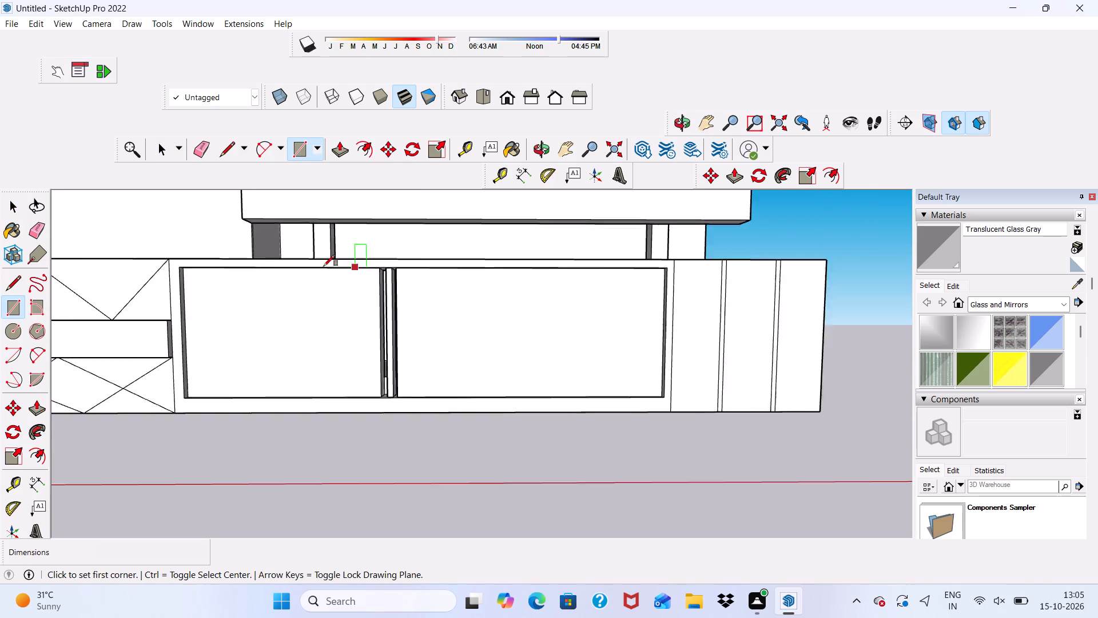
scroll(324, 266, up, 13)
middle_drag(156, 249, 161, 228)
scroll(172, 221, up, 2)
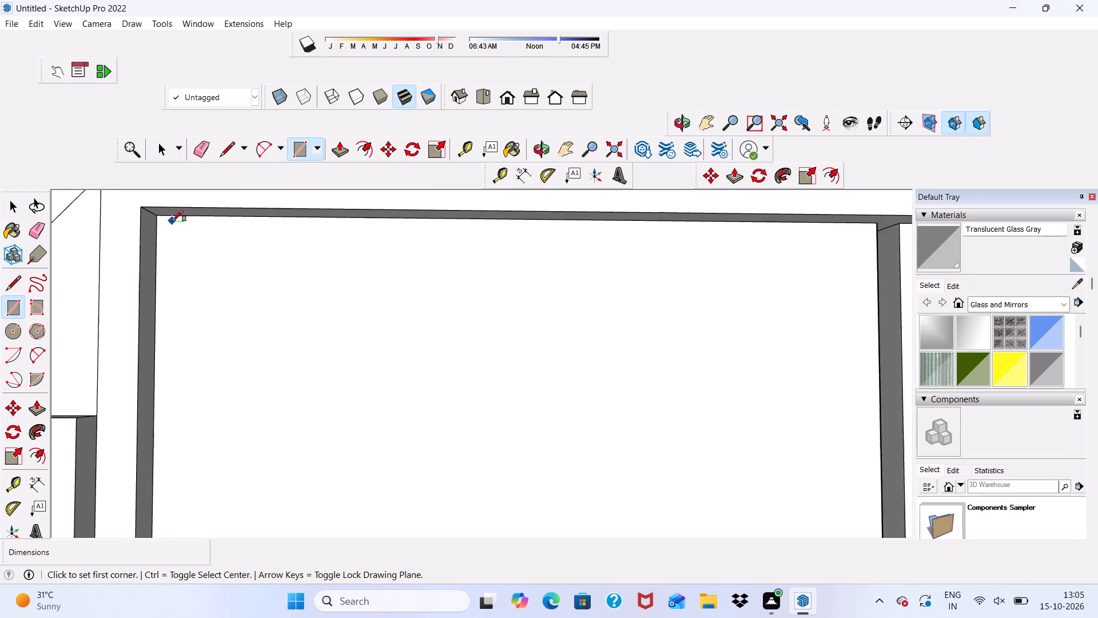
scroll(172, 221, up, 1)
click(153, 217)
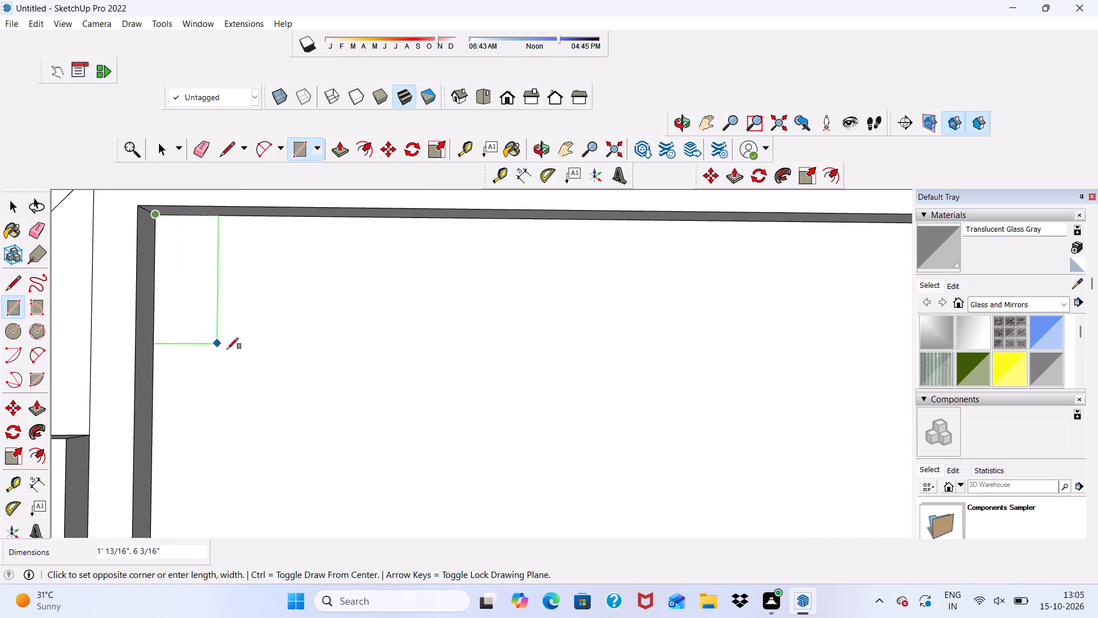
scroll(242, 354, down, 3)
scroll(30, 363, down, 4)
scroll(633, 326, up, 4)
scroll(657, 278, up, 2)
click(662, 279)
scroll(513, 274, down, 3)
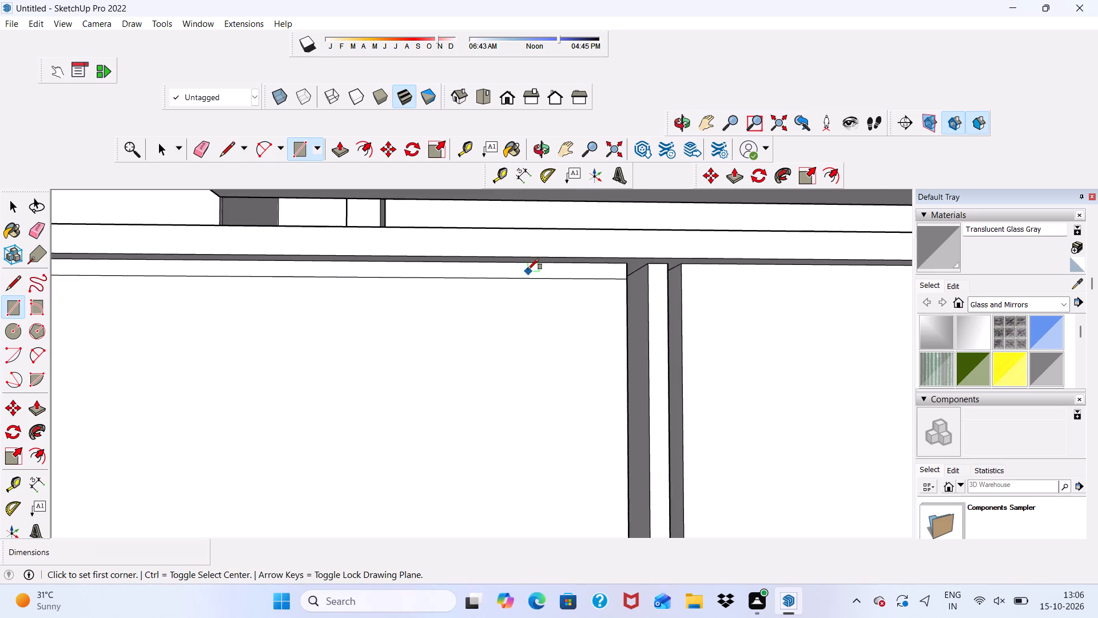
Copy the thin horizontal strip straight down, leaving a narrow gap below the original at the recess's top edge.
key(space)
scroll(487, 278, up, 3)
double_click(463, 272)
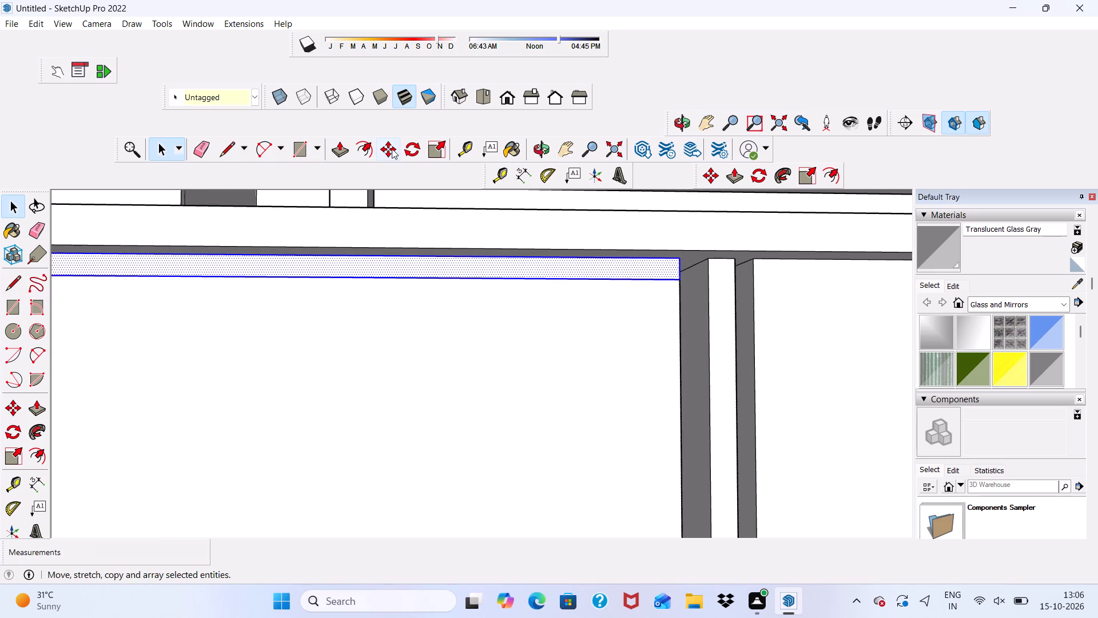
click(392, 148)
click(380, 268)
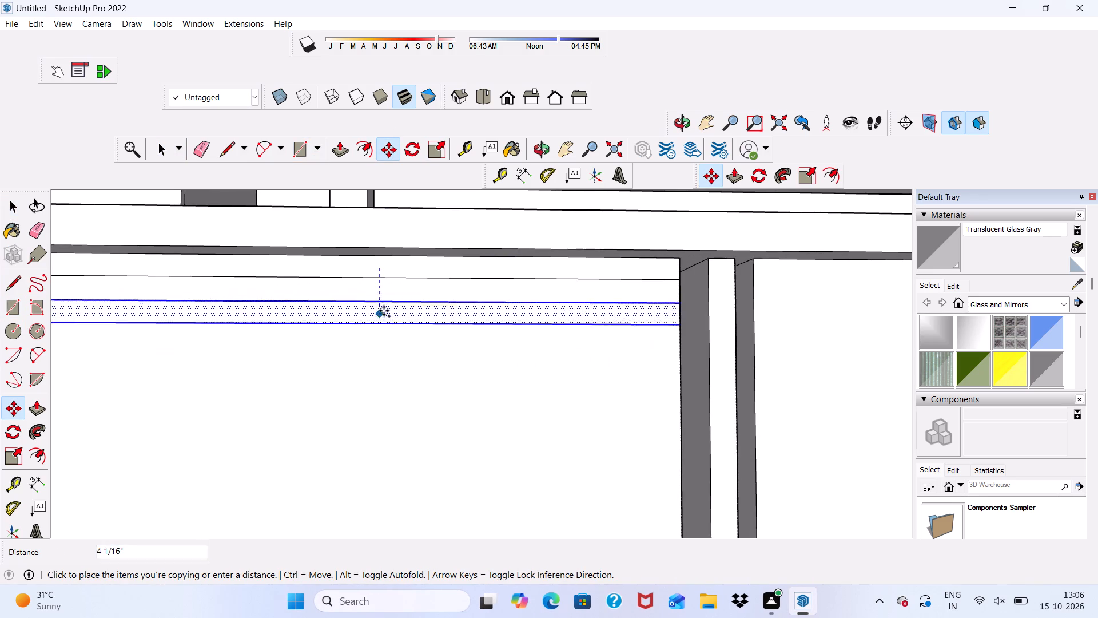
click(387, 304)
scroll(388, 304, down, 3)
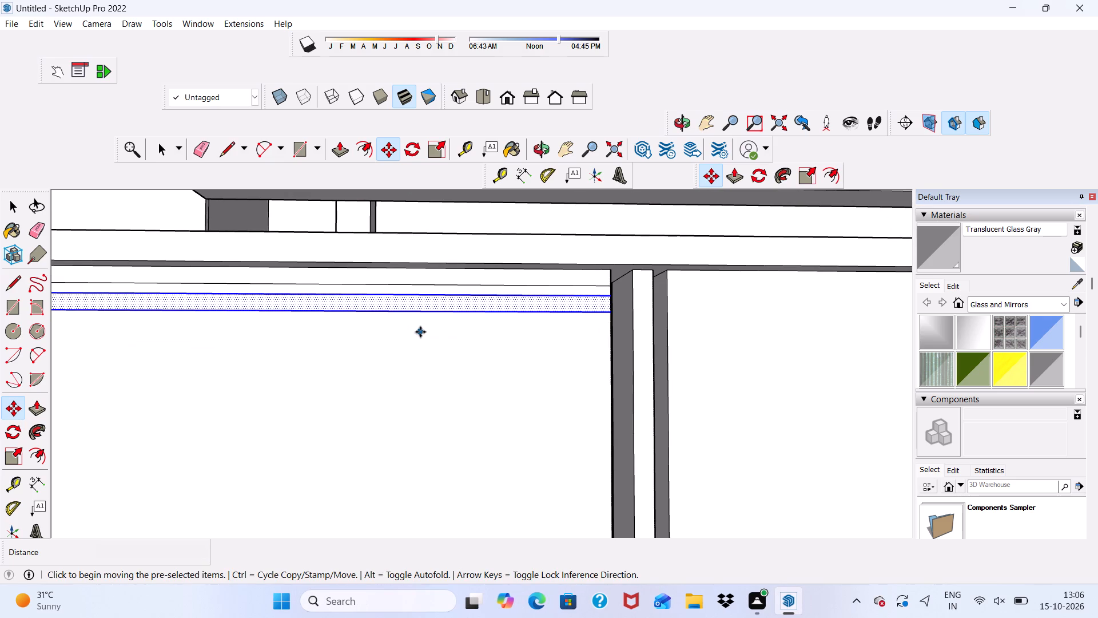
Array the copied strip 20 times at the same spacing down the recess.
key(shift+asterisk)
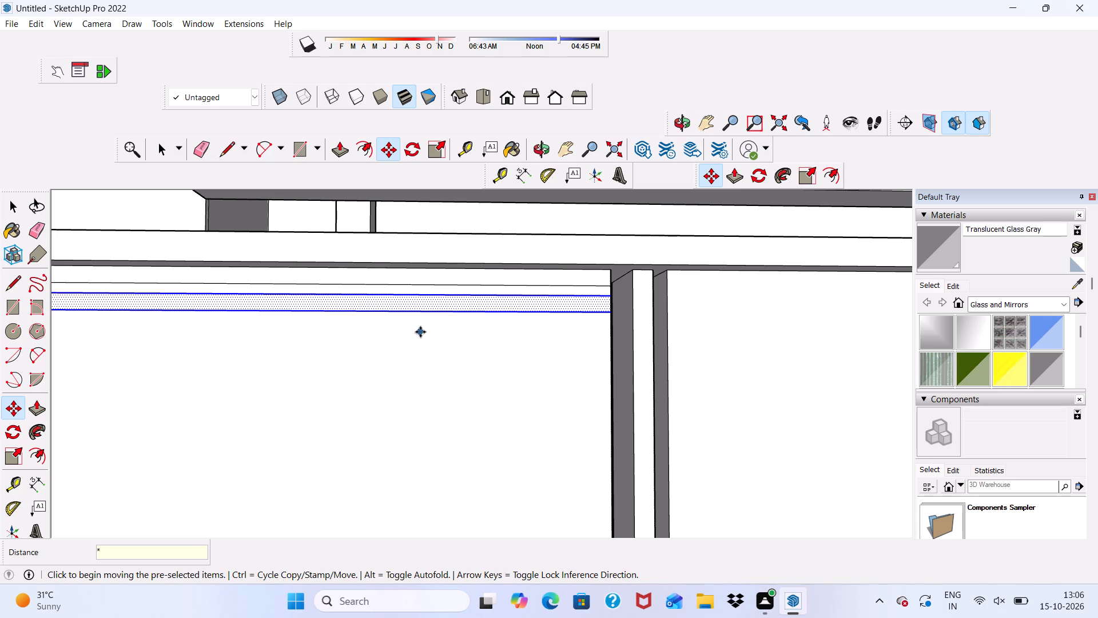
text(1.)
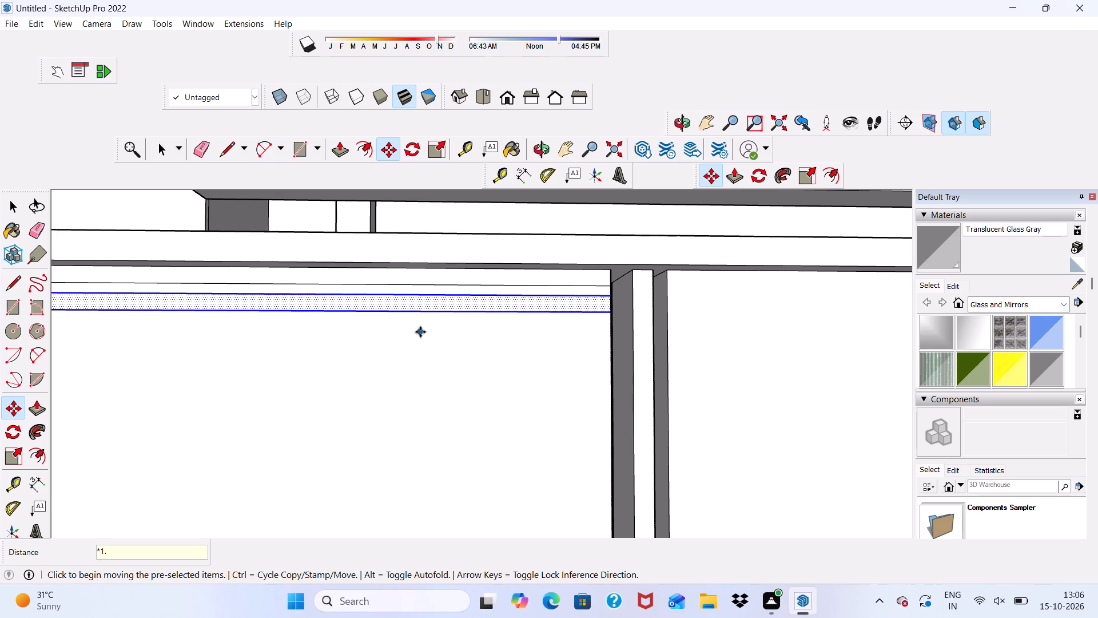
key(BackSpace)
key(BackSpace)
key(2)
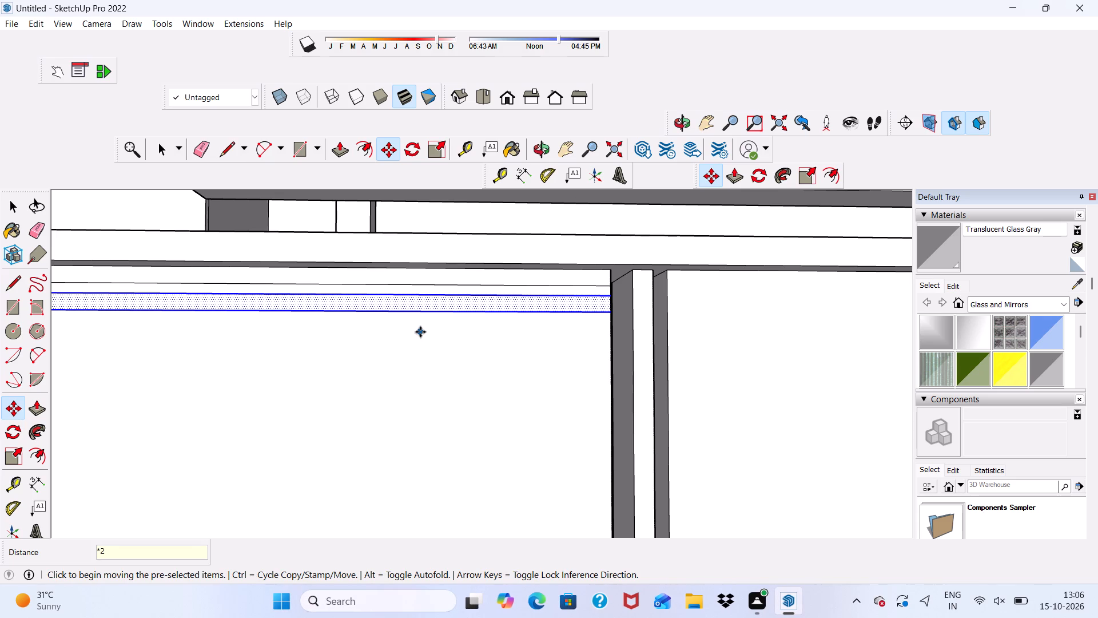
key(0)
key(Return)
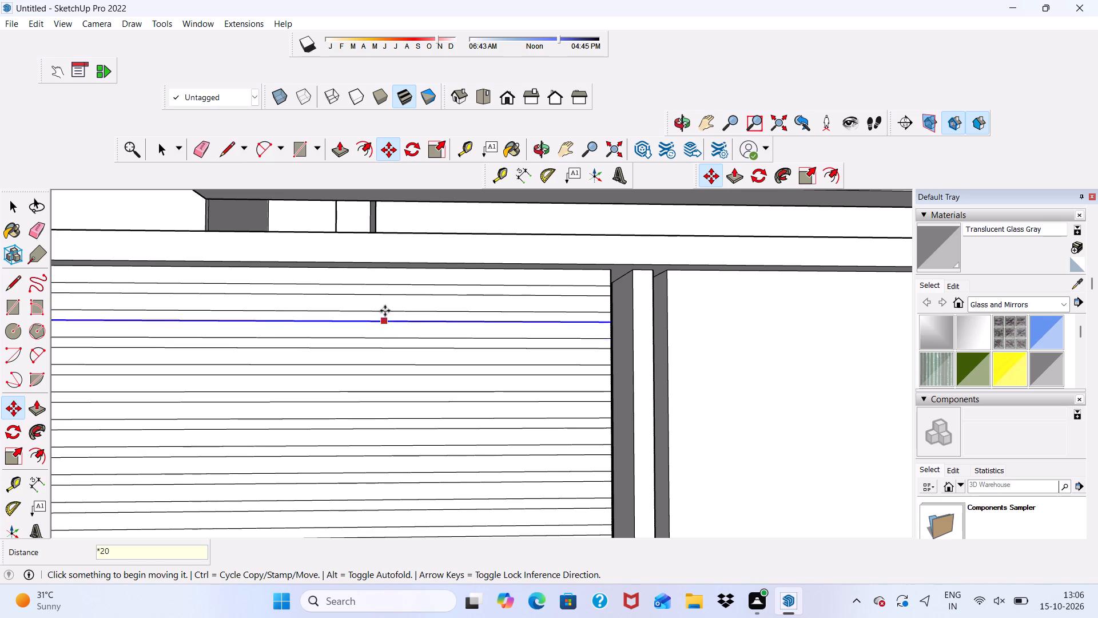
Erase the long edges of the two surplus strips below the recess and their short end edges beside the diagonal-patterned panel.
scroll(385, 311, down, 14)
scroll(422, 425, up, 5)
scroll(422, 425, down, 1)
middle_drag(415, 517, 411, 423)
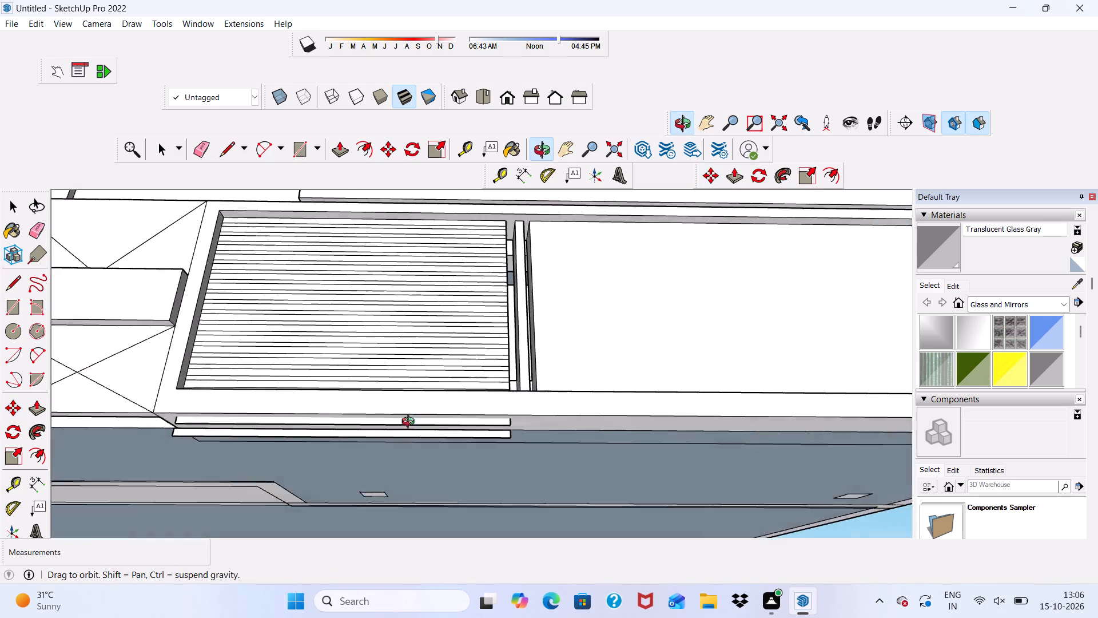
middle_drag(411, 423, 411, 409)
click(201, 140)
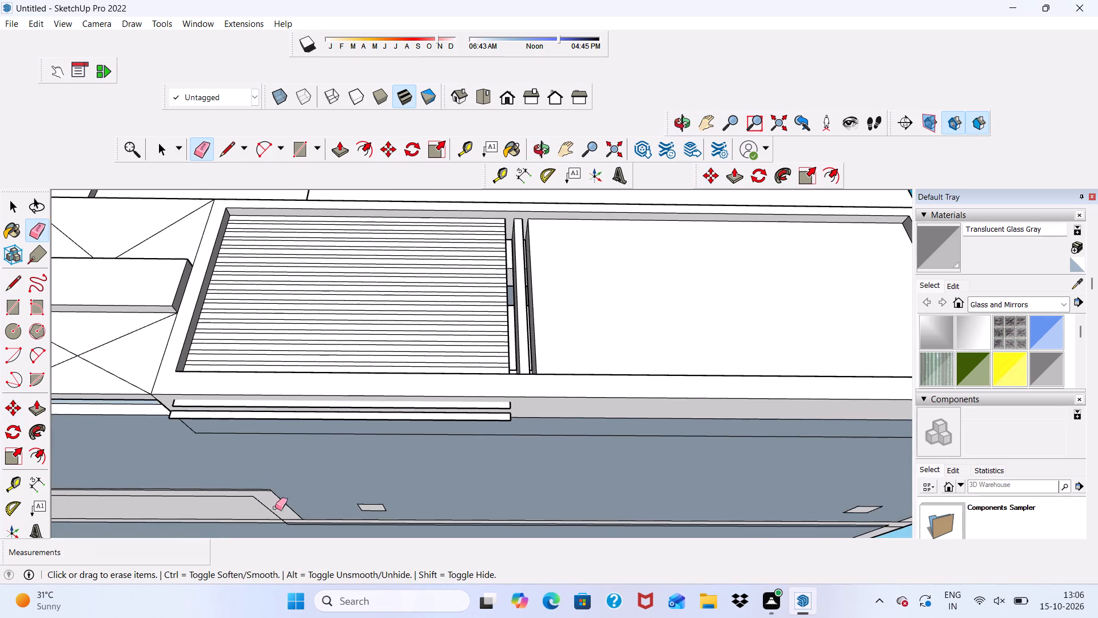
scroll(276, 518, up, 5)
scroll(272, 513, down, 1)
scroll(192, 460, down, 4)
scroll(120, 363, up, 6)
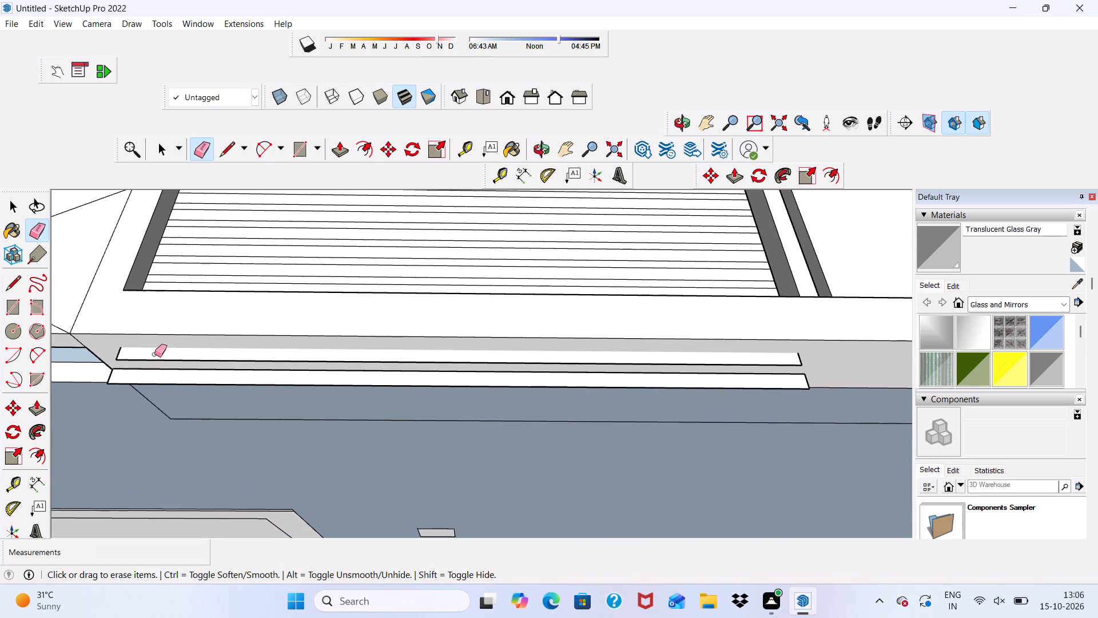
drag(151, 356, 150, 365)
drag(149, 371, 148, 383)
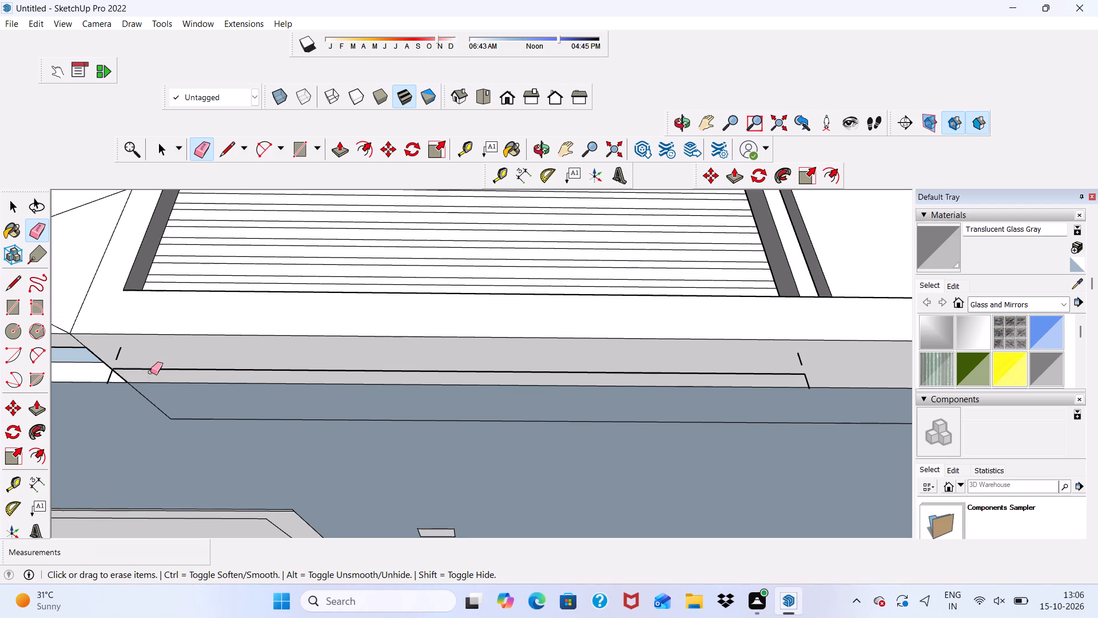
click(150, 371)
scroll(138, 366, up, 2)
drag(120, 346, 113, 346)
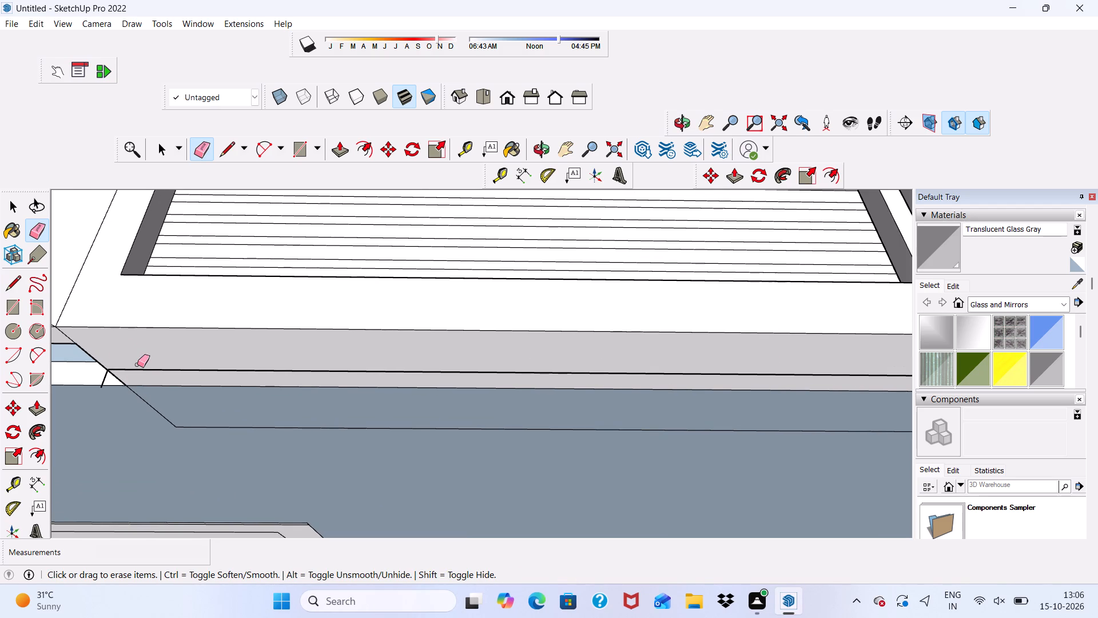
click(137, 365)
click(137, 367)
scroll(118, 378, up, 4)
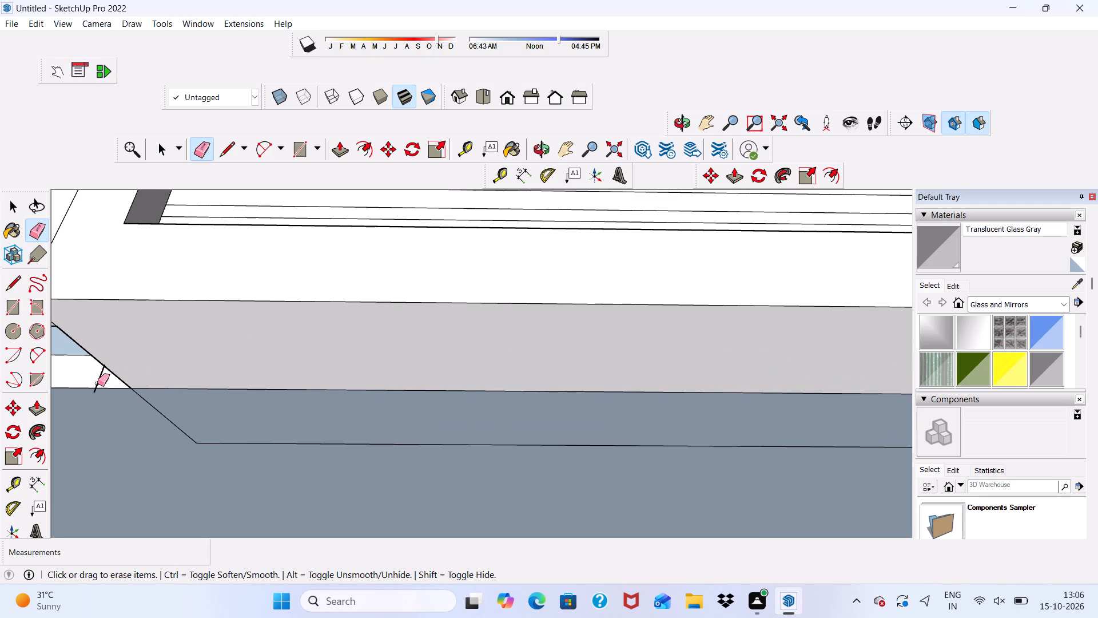
click(97, 383)
Erase the surplus strips' remaining short end edges on the wall's underside near the first vertical slot.
scroll(103, 382, down, 11)
scroll(427, 422, up, 5)
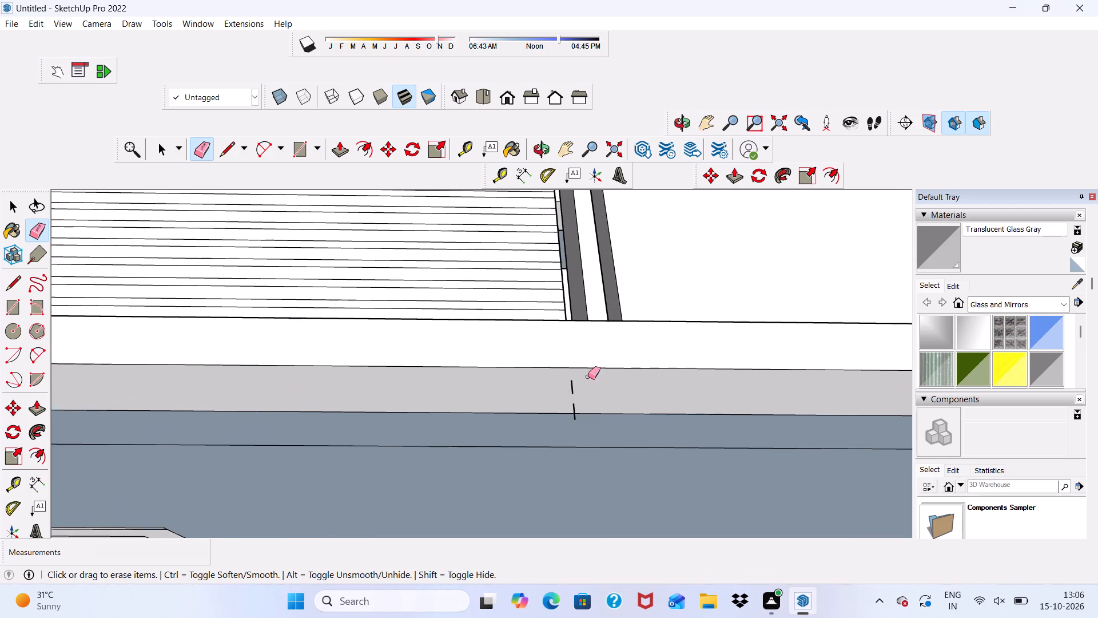
scroll(588, 377, up, 1)
click(570, 382)
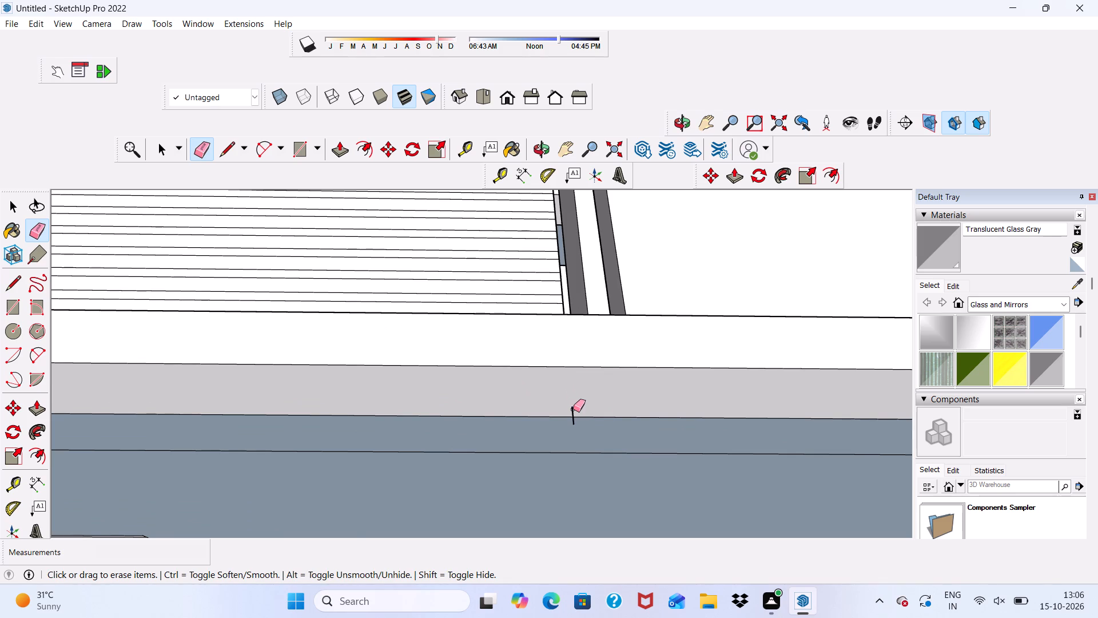
click(573, 409)
scroll(445, 393, down, 10)
middle_drag(559, 385, 586, 522)
key(space)
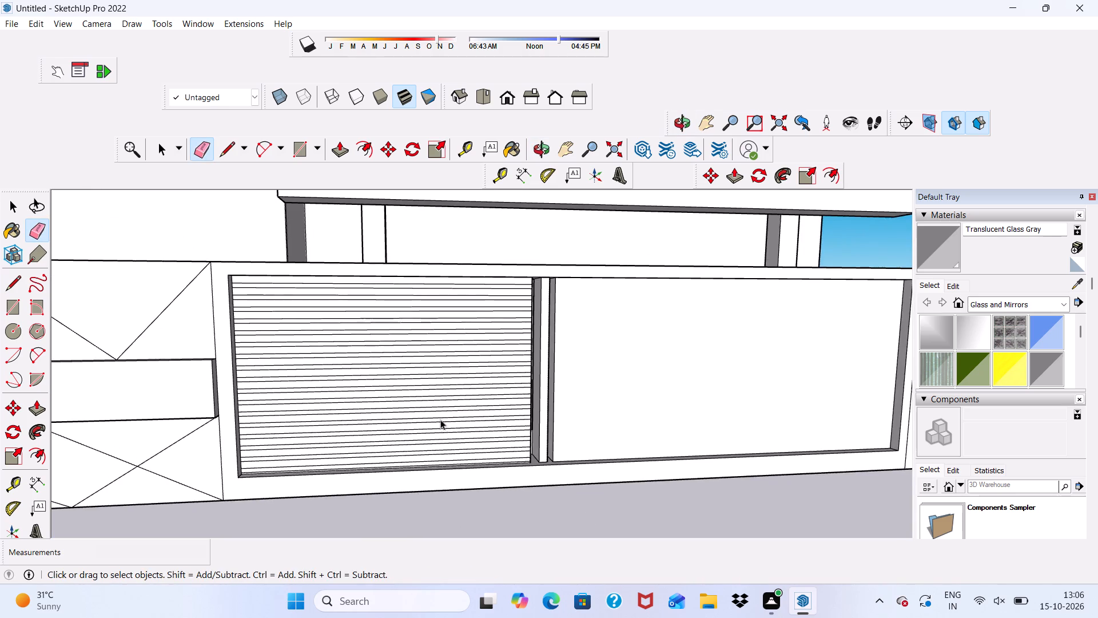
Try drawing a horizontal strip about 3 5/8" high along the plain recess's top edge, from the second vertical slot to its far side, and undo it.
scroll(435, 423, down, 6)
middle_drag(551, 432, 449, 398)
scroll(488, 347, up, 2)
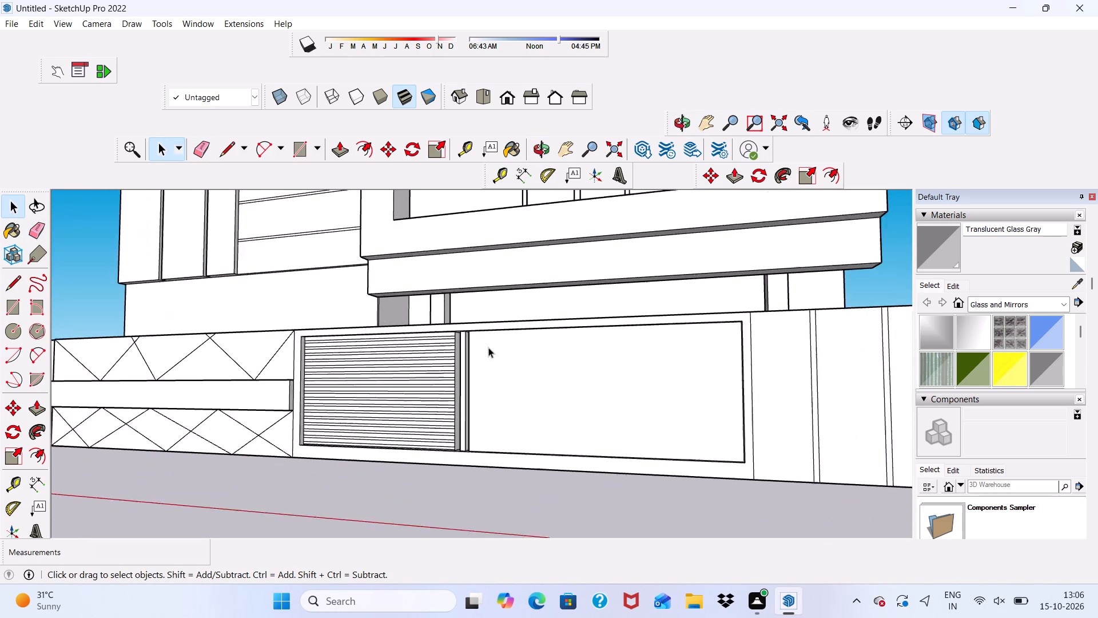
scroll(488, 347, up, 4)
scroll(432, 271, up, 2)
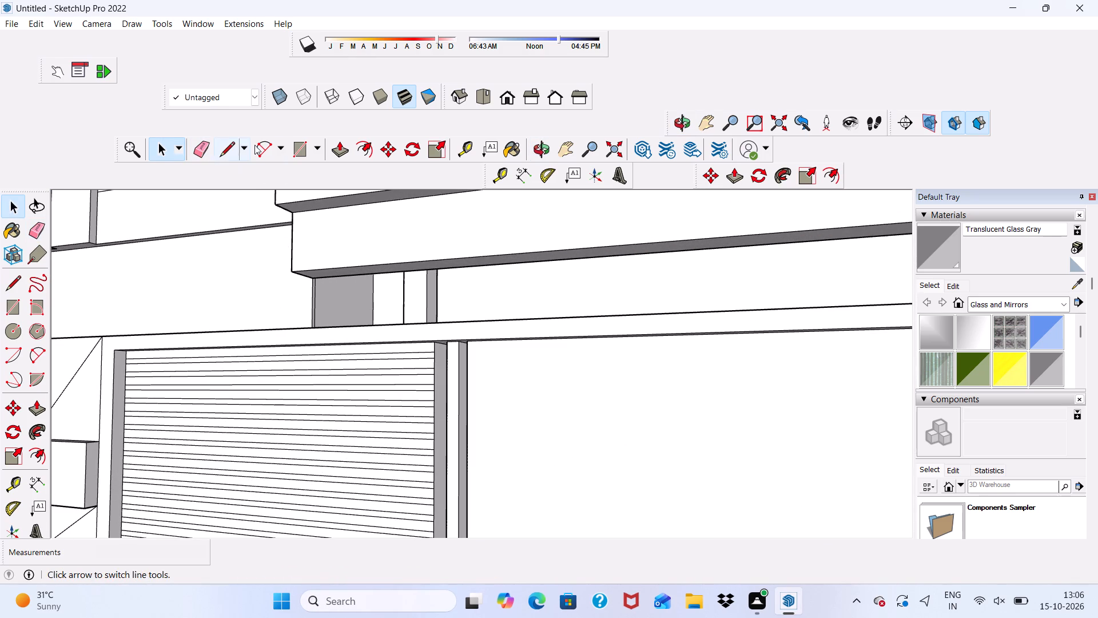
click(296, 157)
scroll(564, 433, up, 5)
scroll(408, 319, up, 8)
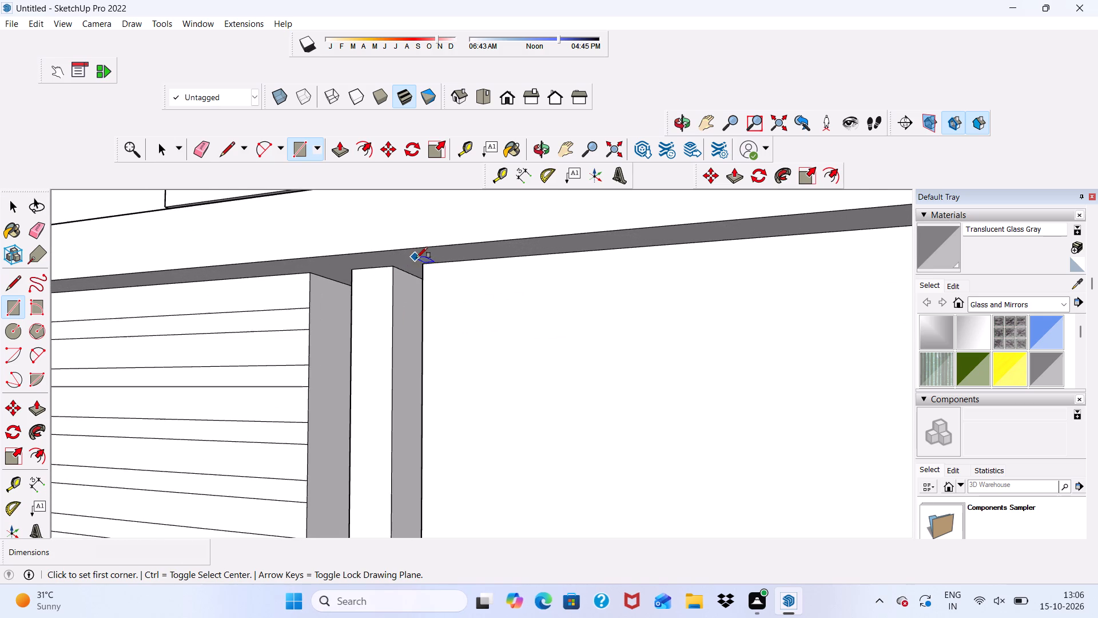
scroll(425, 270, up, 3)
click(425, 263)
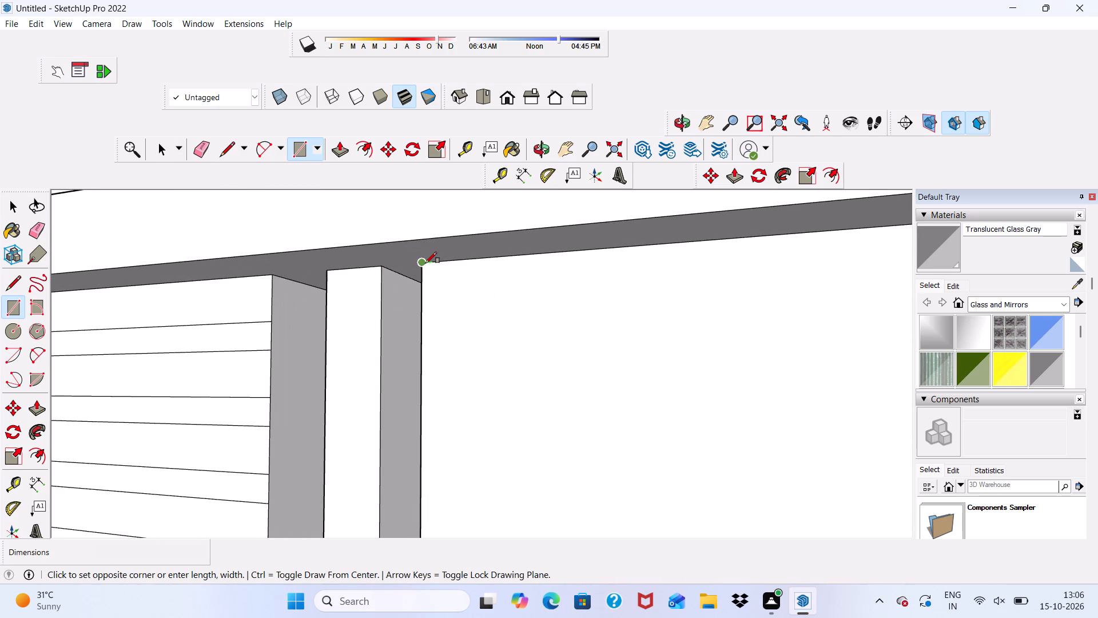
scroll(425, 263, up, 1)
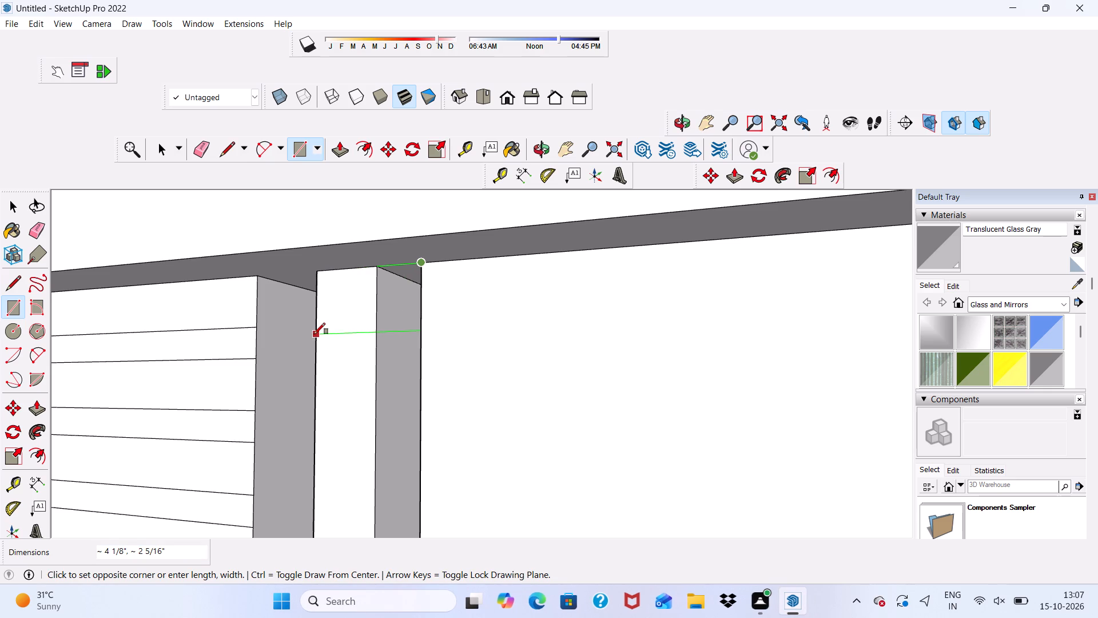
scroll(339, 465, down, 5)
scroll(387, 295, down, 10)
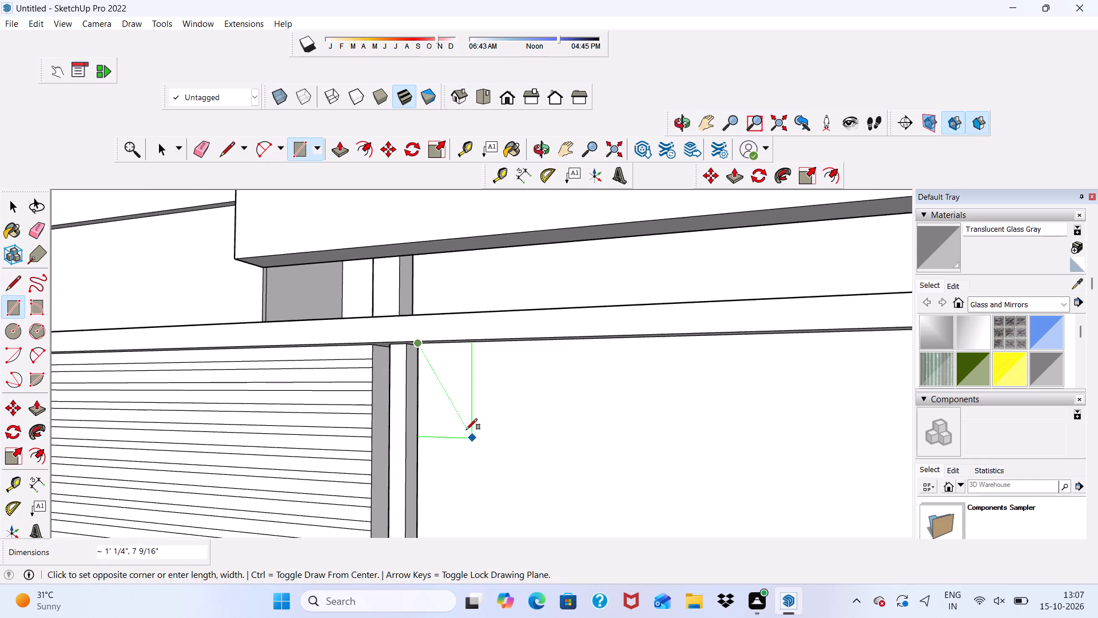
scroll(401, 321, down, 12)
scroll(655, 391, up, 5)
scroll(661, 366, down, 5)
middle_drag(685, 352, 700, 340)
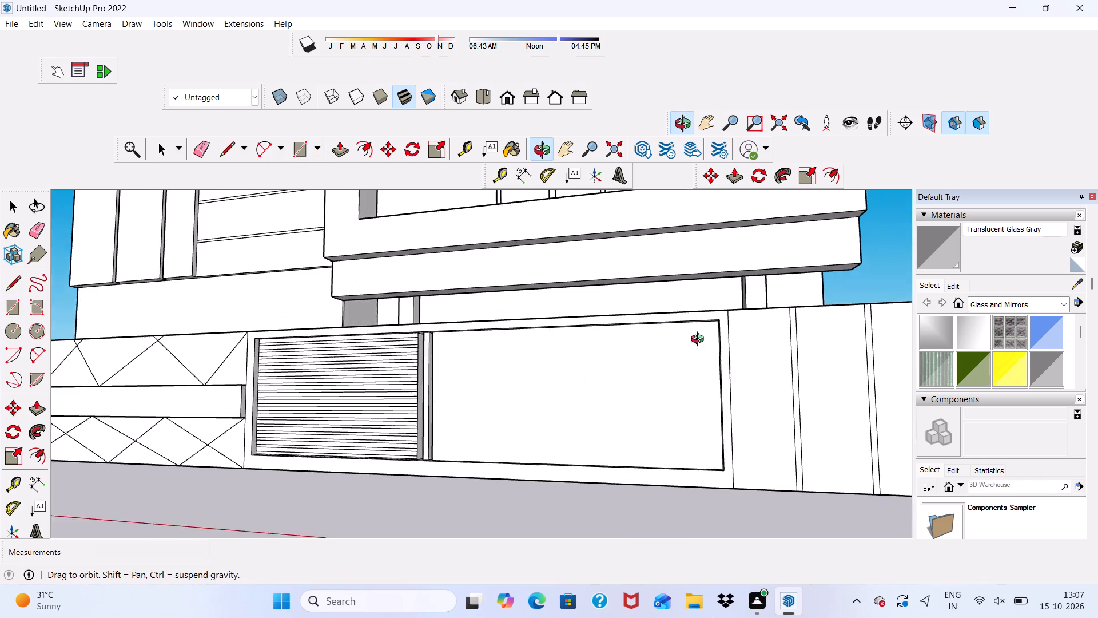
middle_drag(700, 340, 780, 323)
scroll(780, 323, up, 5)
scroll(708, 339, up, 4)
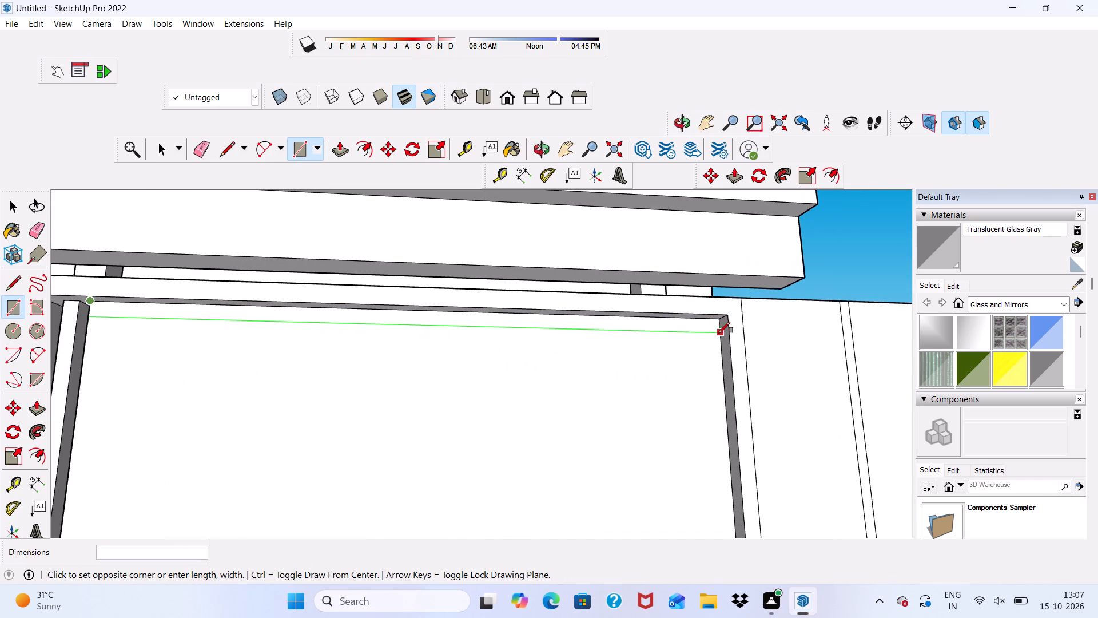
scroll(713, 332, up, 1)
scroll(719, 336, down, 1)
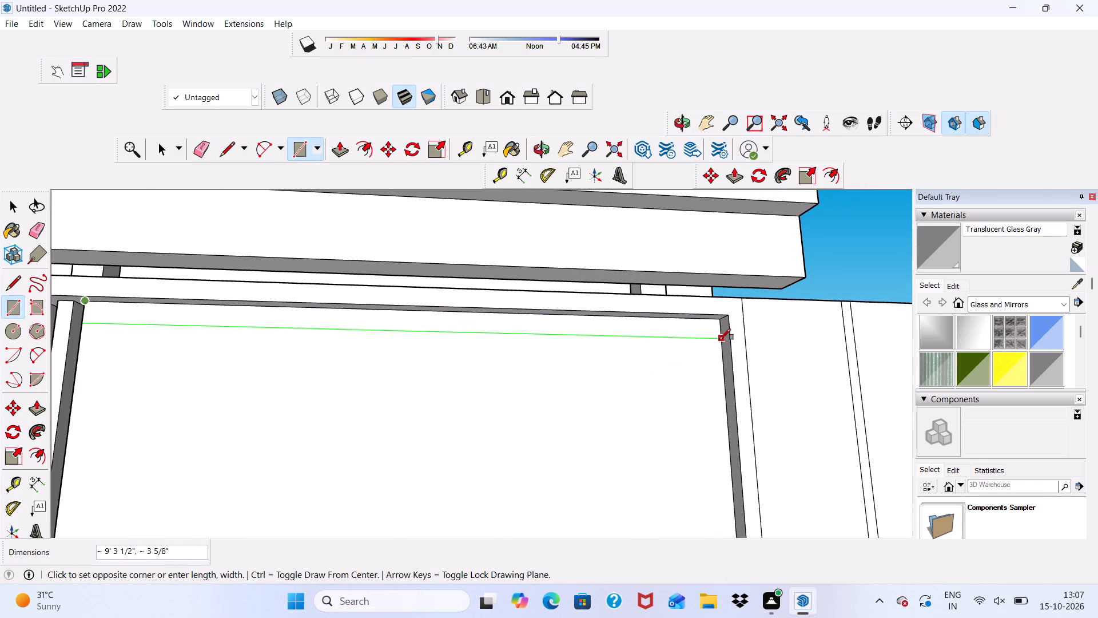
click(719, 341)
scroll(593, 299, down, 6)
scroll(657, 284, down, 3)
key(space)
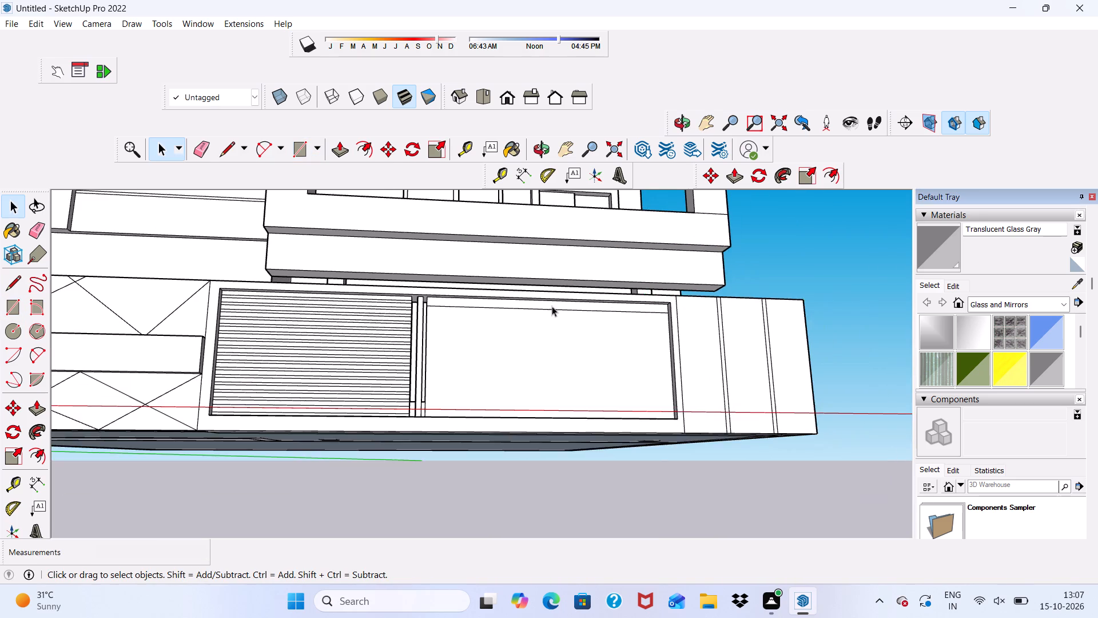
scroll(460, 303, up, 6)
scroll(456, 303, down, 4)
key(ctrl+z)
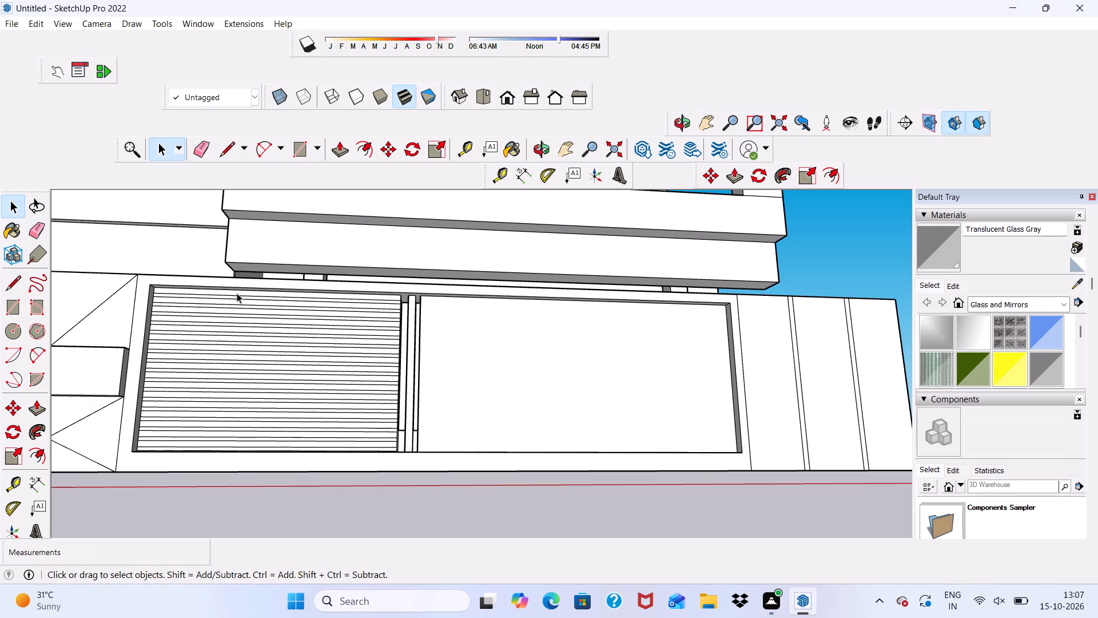
Draw a strip about 9' 3 1/2" by 3 1/4" along the plain recess's top edge, from the second vertical slot to the far side.
drag(296, 147, 308, 149)
scroll(515, 359, up, 5)
scroll(389, 260, up, 6)
scroll(341, 249, up, 2)
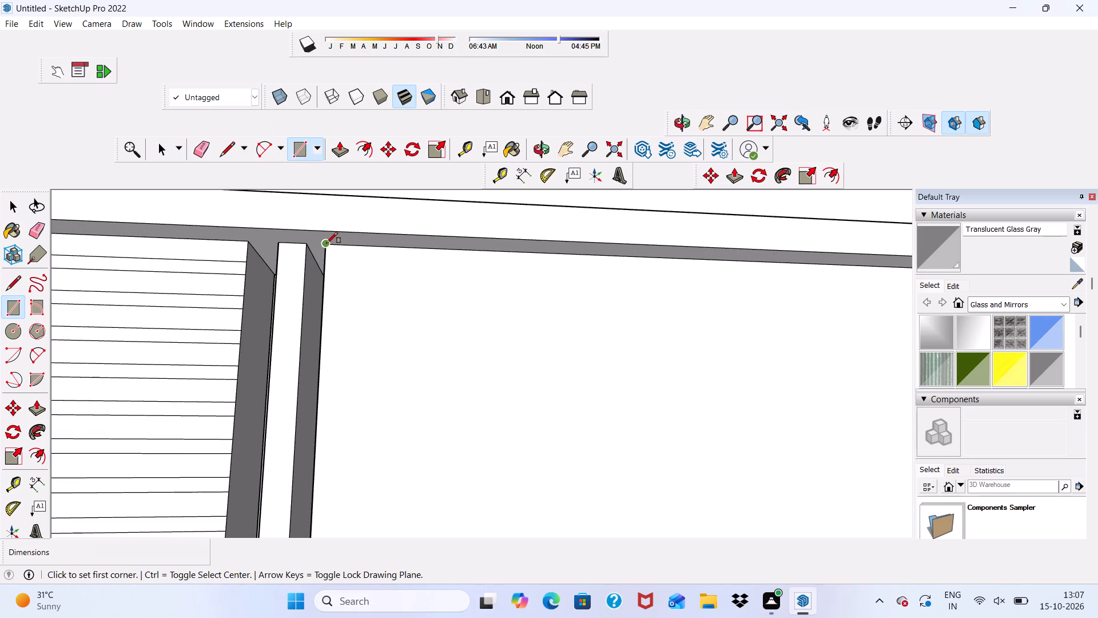
click(325, 245)
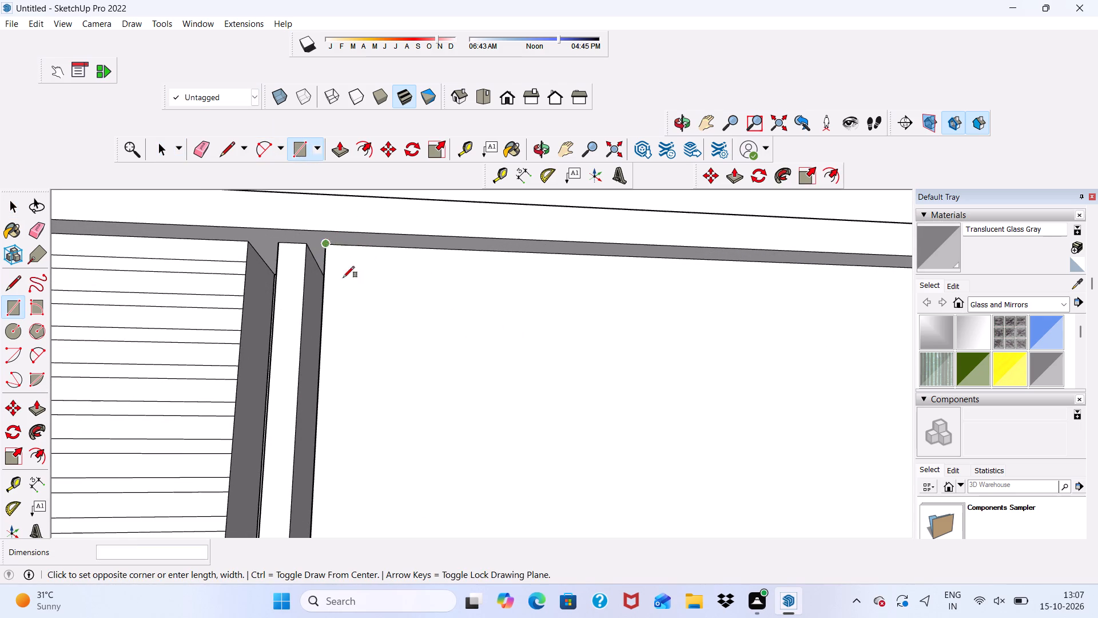
scroll(343, 278, down, 13)
scroll(656, 315, up, 6)
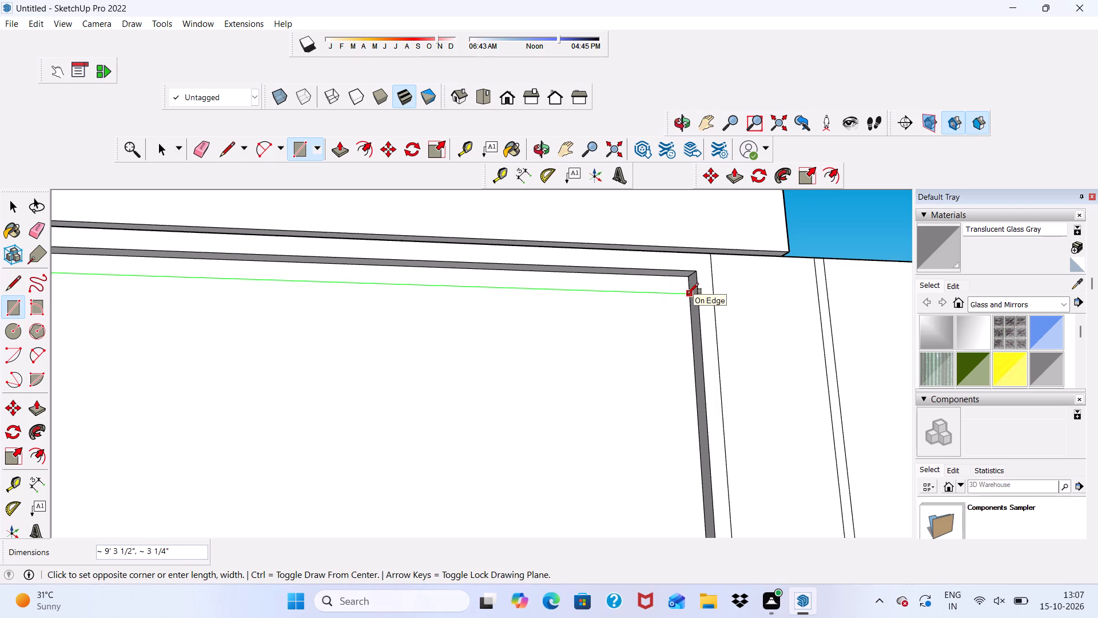
click(687, 294)
scroll(659, 269, down, 5)
key(space)
Copy the new strip straight down about 5 1/16", leaving a narrow gap below the original.
scroll(446, 262, up, 6)
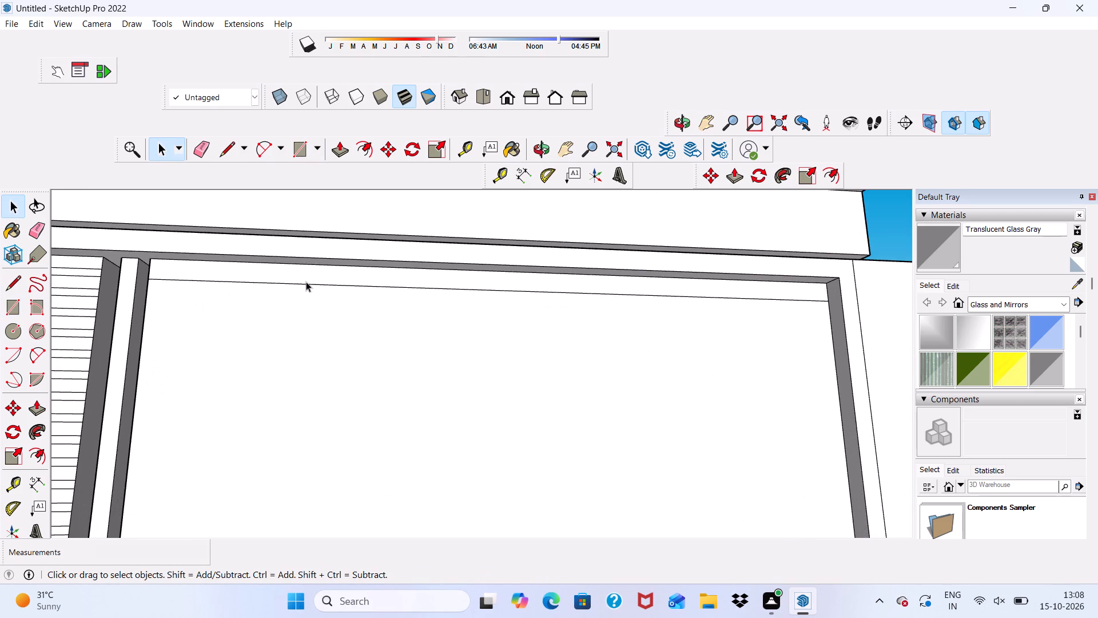
double_click(306, 282)
drag(387, 145, 387, 158)
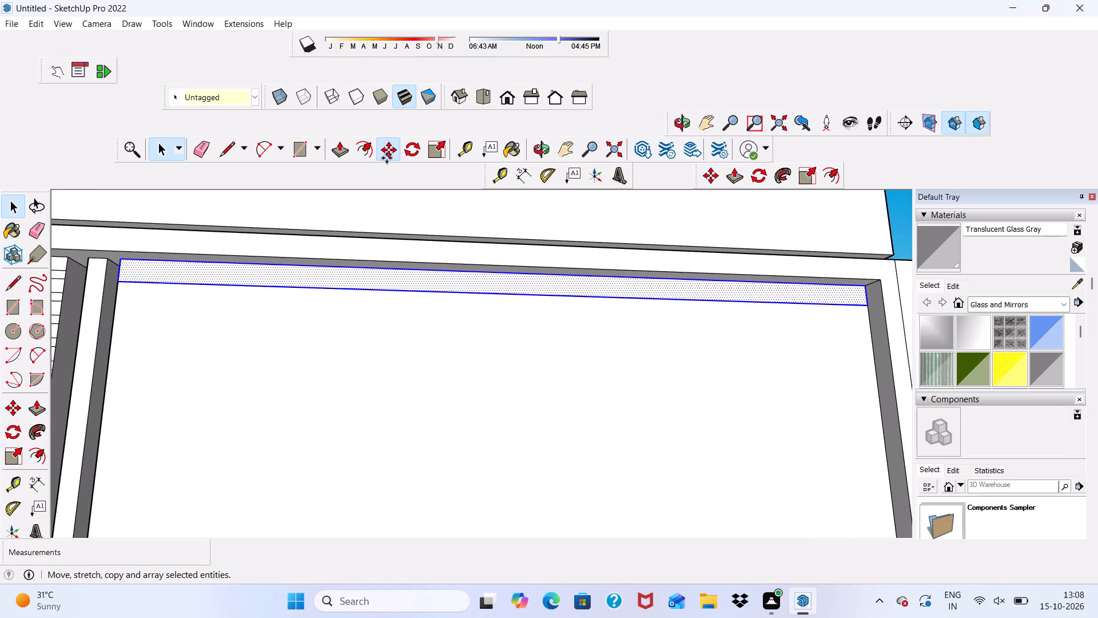
drag(387, 158, 387, 153)
click(392, 279)
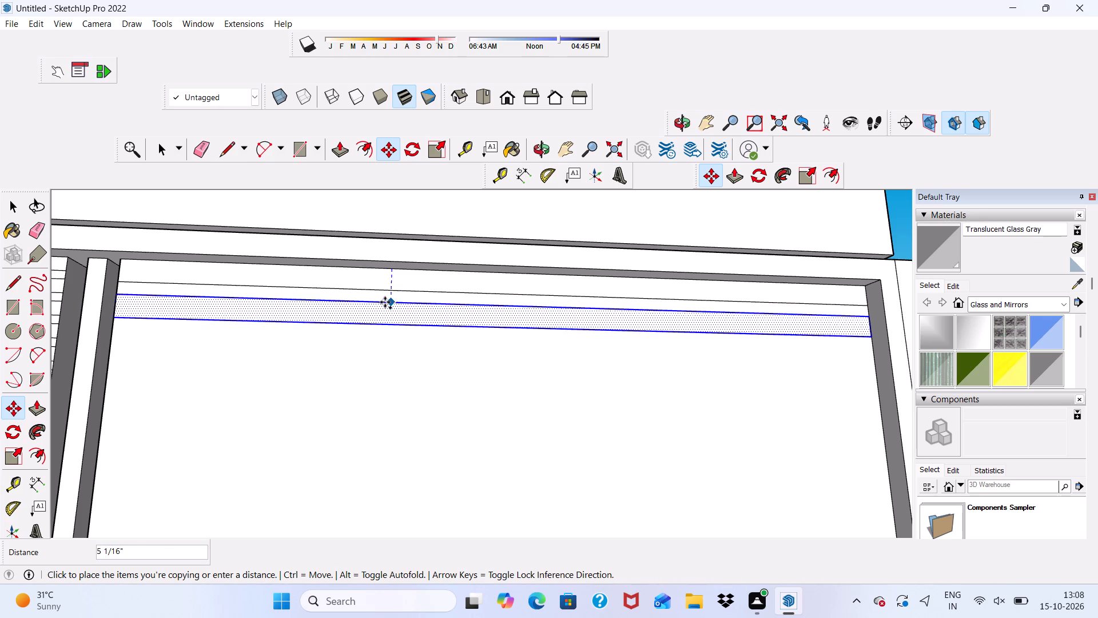
click(385, 302)
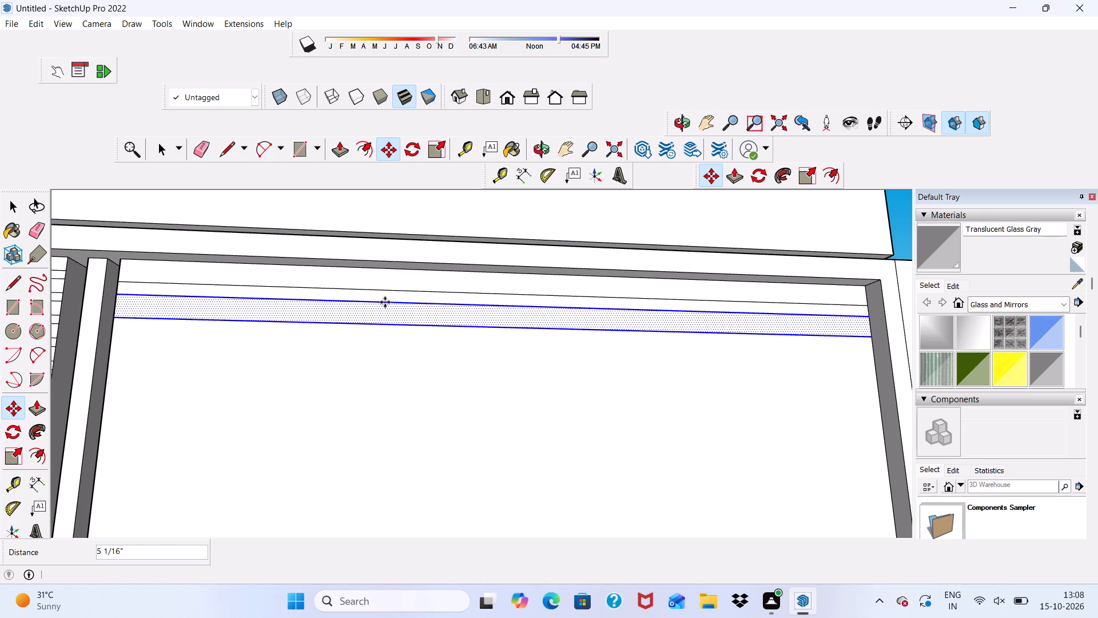
Array the copied strip 20 times at the same spacing down the plain recess.
key(shift+asterisk)
text(2.)
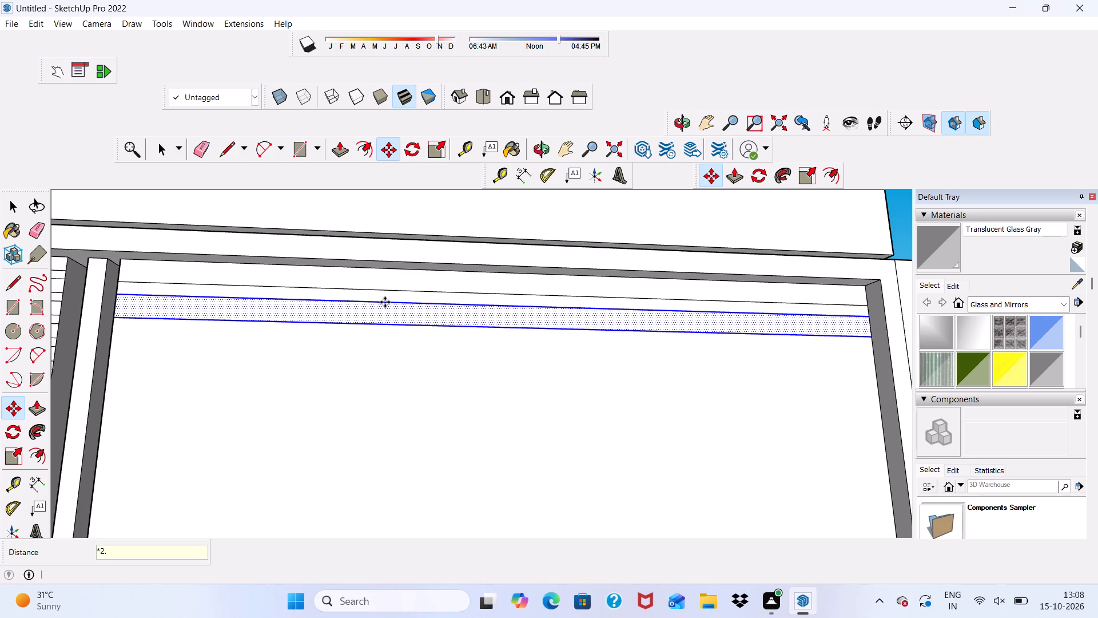
key(BackSpace)
key(0)
key(Return)
Erase the long edges of the surplus strips hanging below the wall under the second recess.
scroll(409, 282, down, 14)
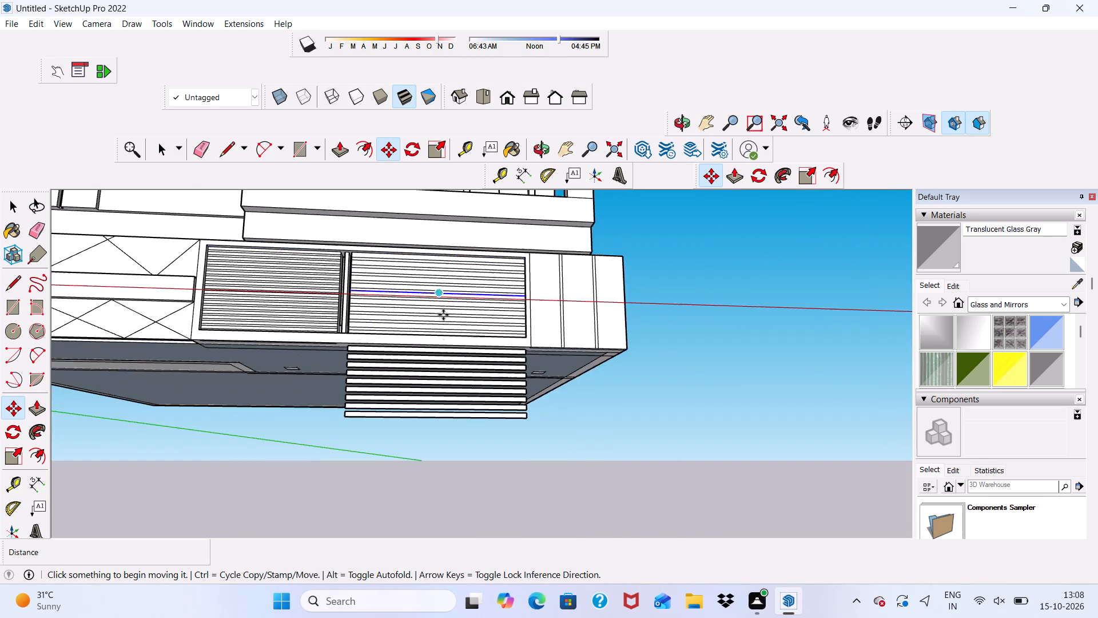
scroll(443, 334, up, 7)
click(205, 144)
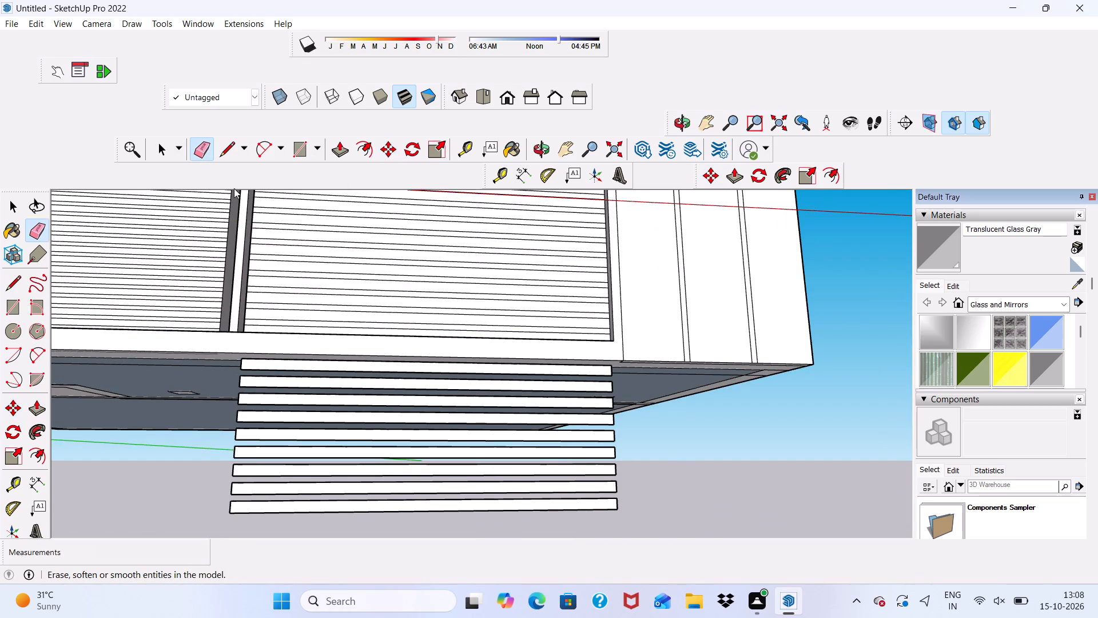
scroll(311, 520, up, 4)
scroll(264, 390, down, 6)
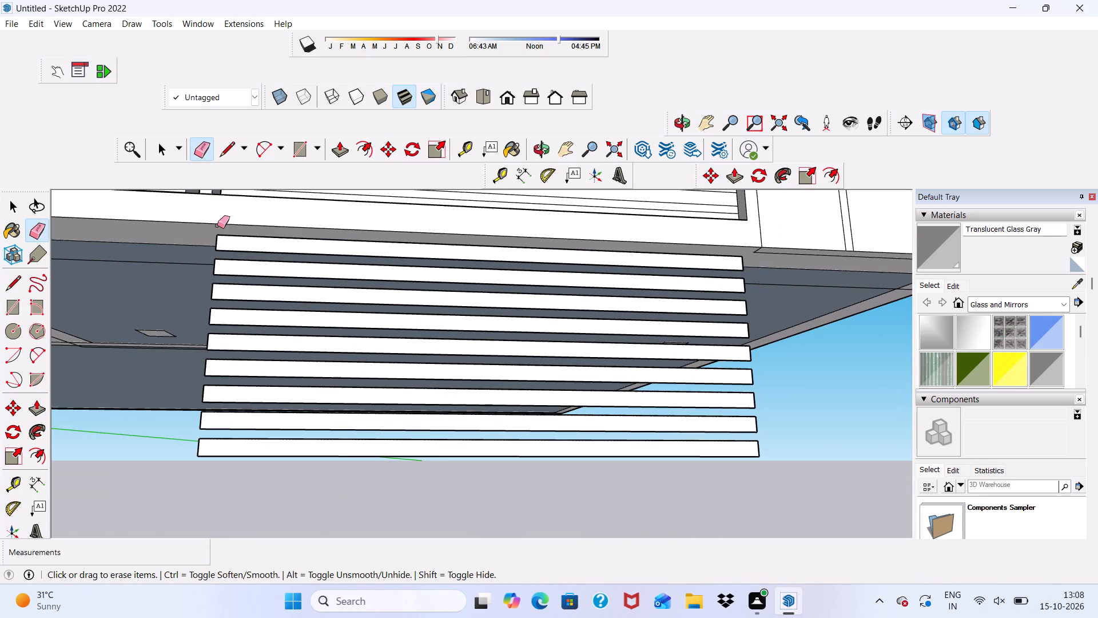
drag(232, 233, 261, 347)
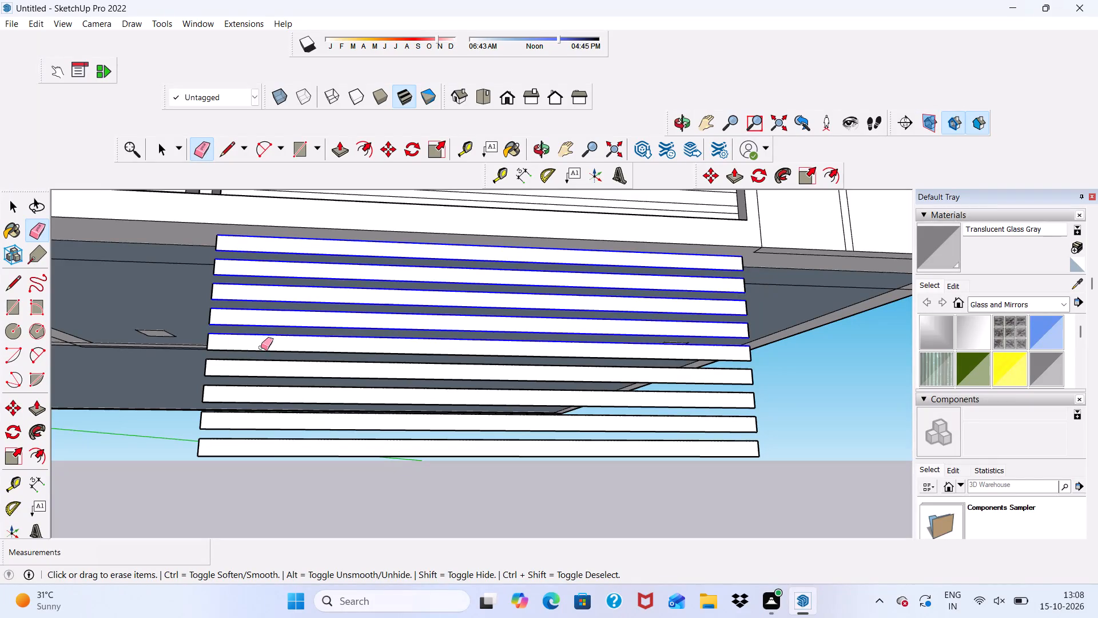
drag(261, 347, 299, 453)
Erase the surplus strips' leftover short end edges beneath the second vertical slot, along with the lowest strip's remaining long edge.
scroll(225, 249, up, 4)
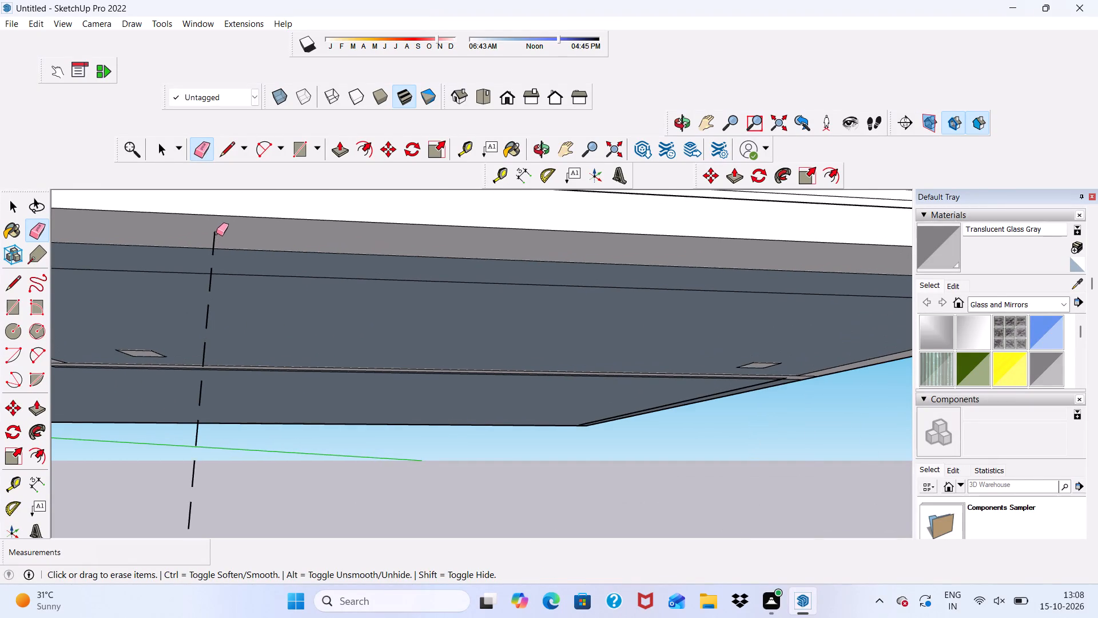
drag(213, 243, 214, 257)
scroll(220, 302, down, 11)
middle_drag(317, 336, 332, 441)
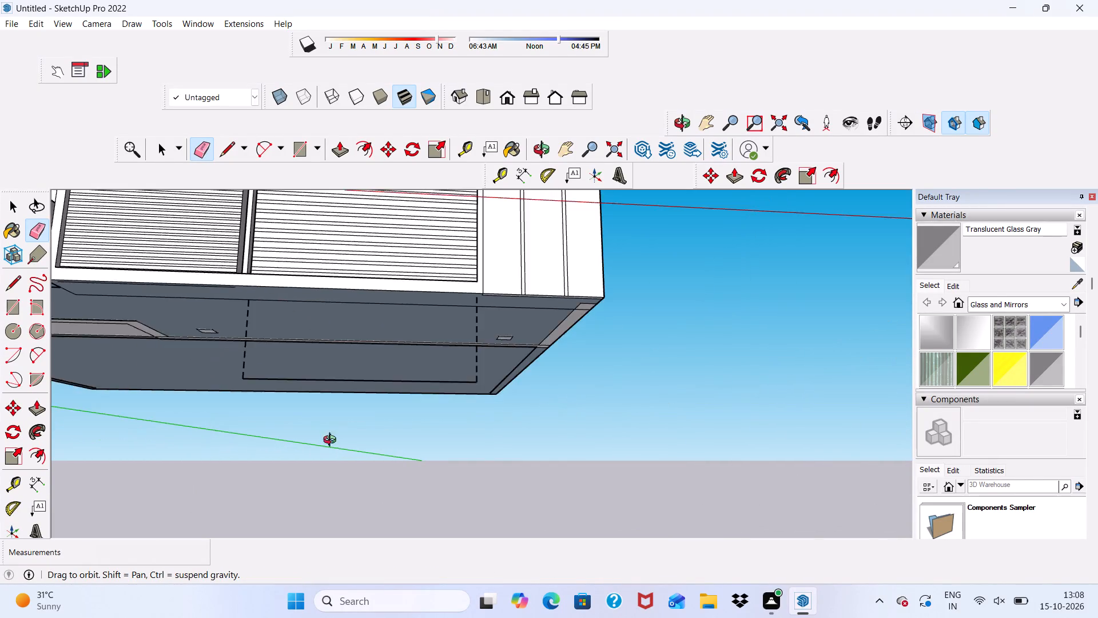
middle_drag(332, 441, 355, 307)
scroll(289, 279, up, 6)
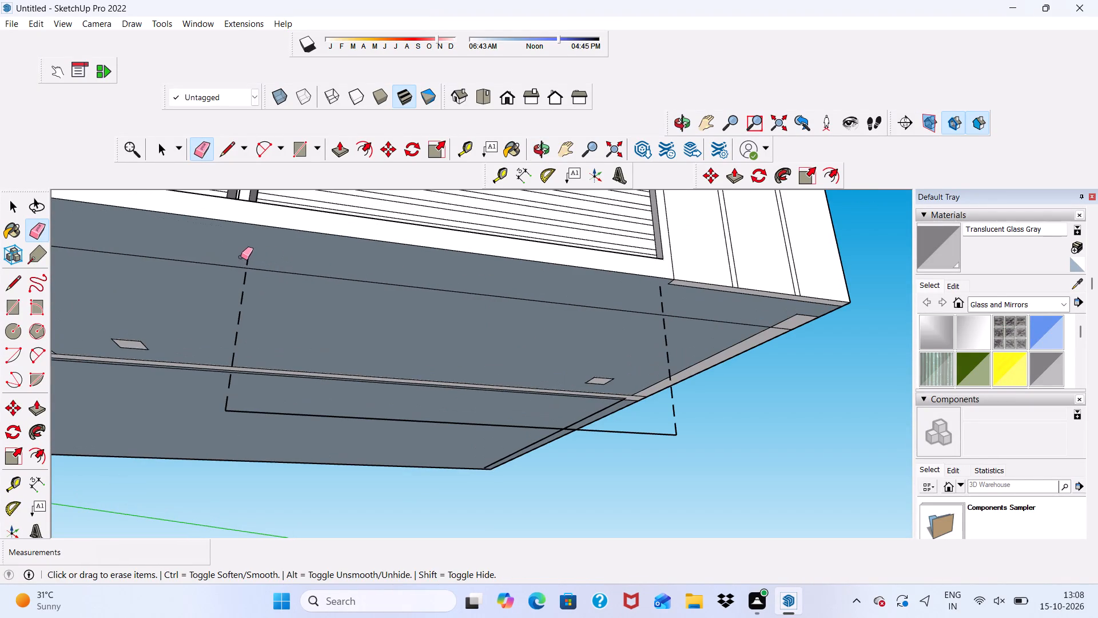
drag(250, 255, 245, 279)
scroll(245, 287, down, 6)
scroll(248, 302, up, 4)
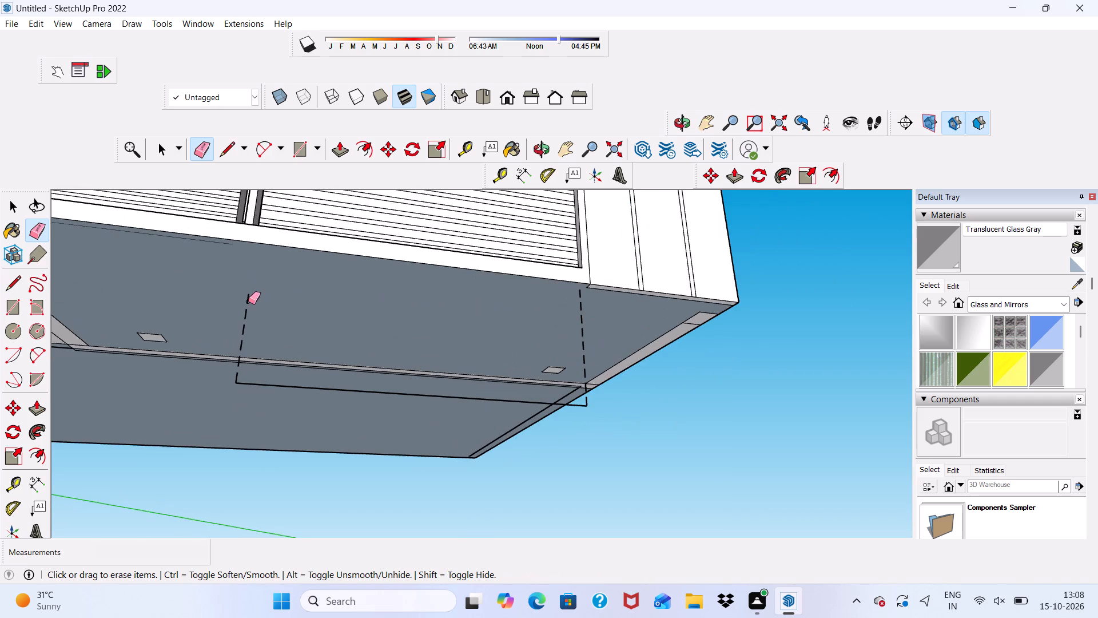
drag(244, 300, 240, 354)
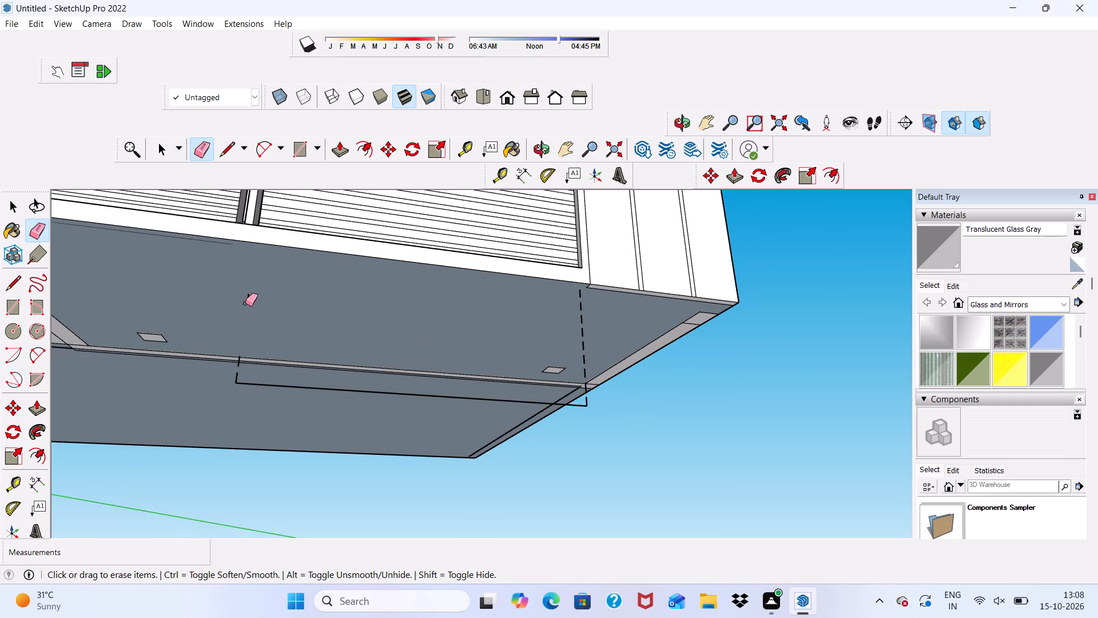
click(248, 300)
scroll(264, 411, up, 5)
scroll(213, 290, down, 5)
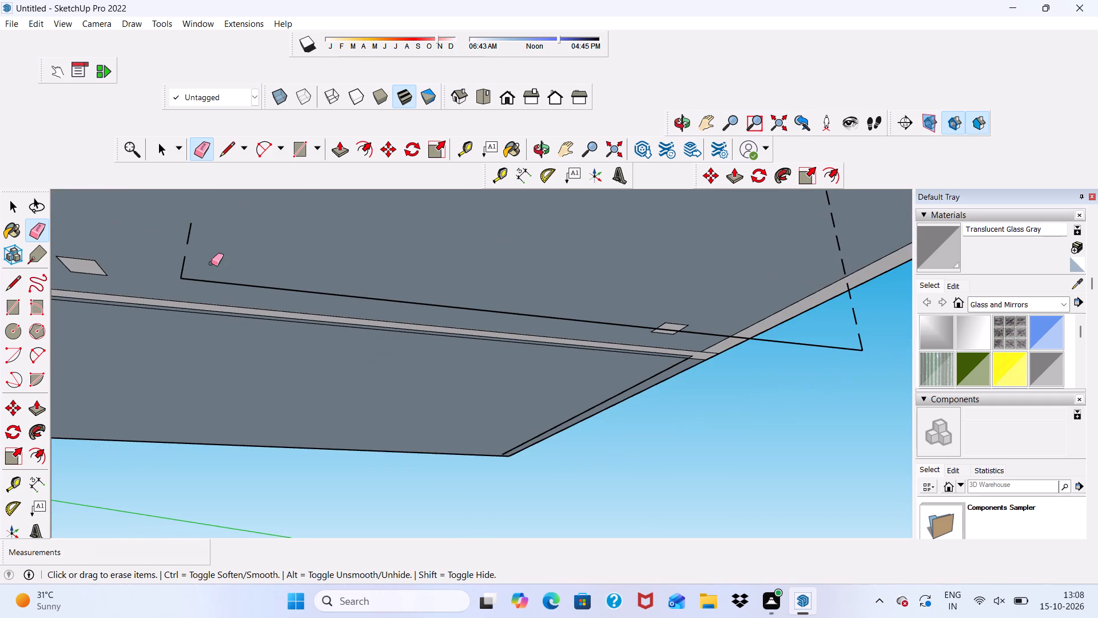
click(204, 250)
click(218, 289)
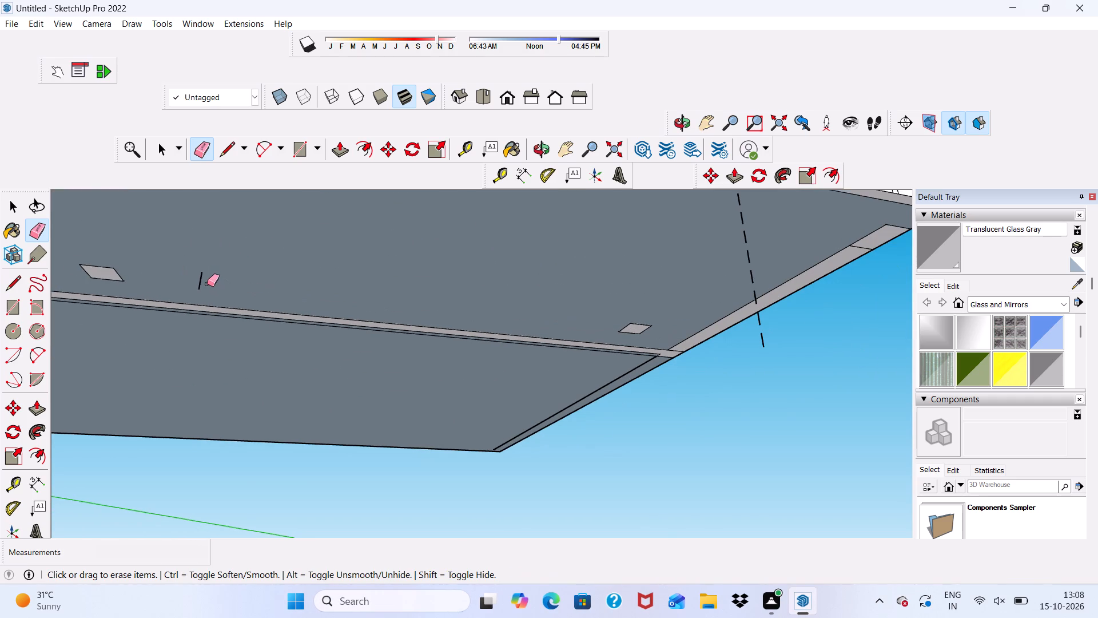
click(202, 282)
Erase the surplus strips' remaining short end edges under the recess's far side, next to the raised end panel.
scroll(289, 283, down, 1)
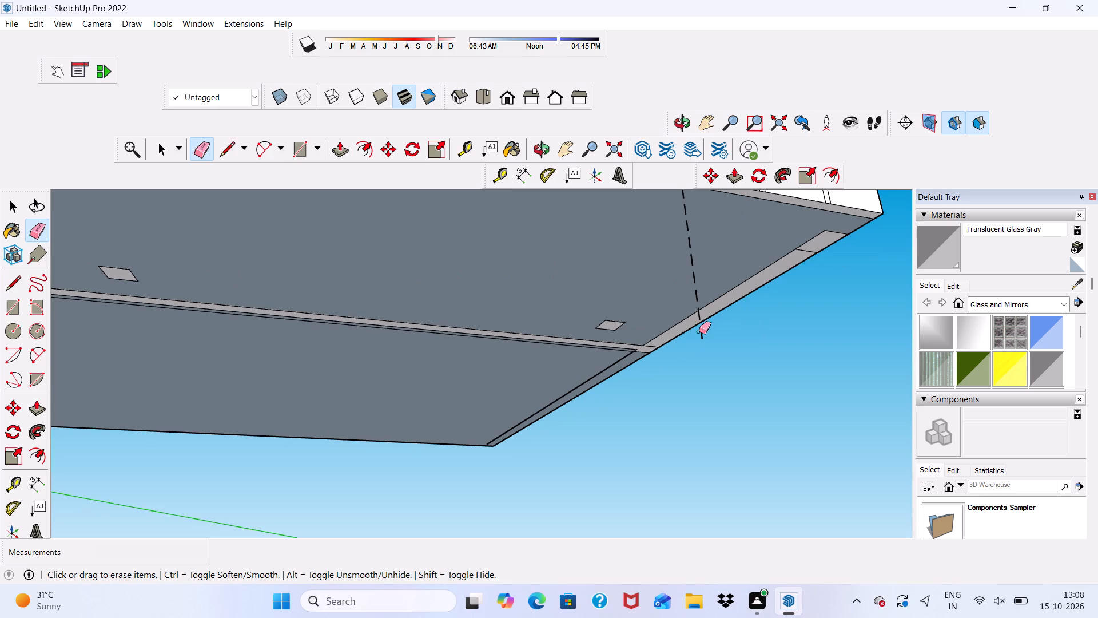
click(699, 331)
click(696, 320)
scroll(703, 333, up, 2)
scroll(706, 334, down, 2)
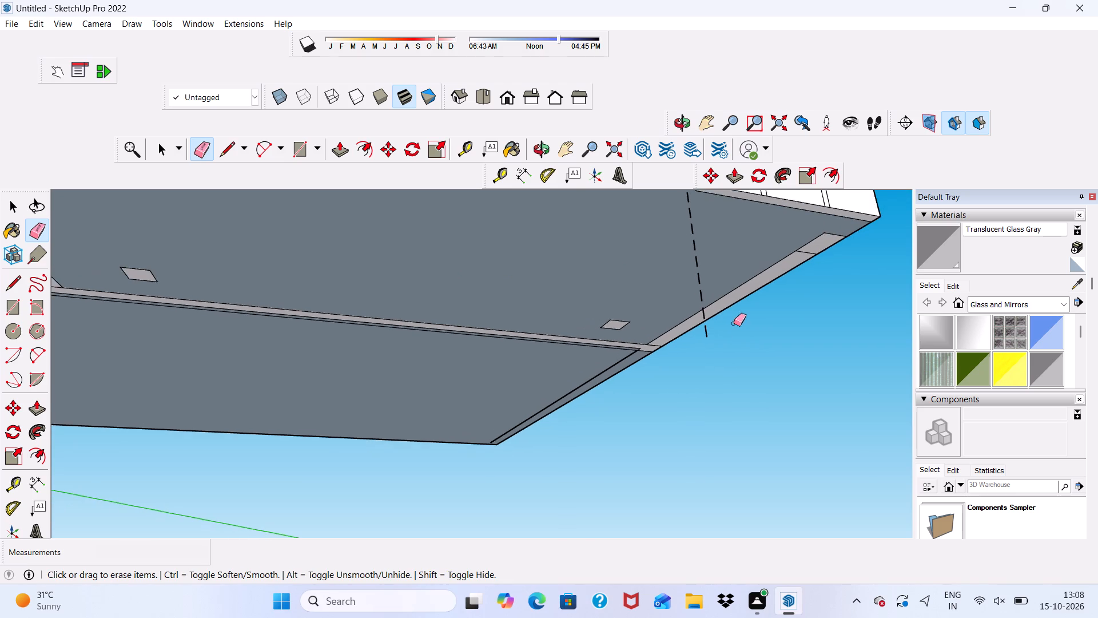
middle_drag(735, 323, 640, 344)
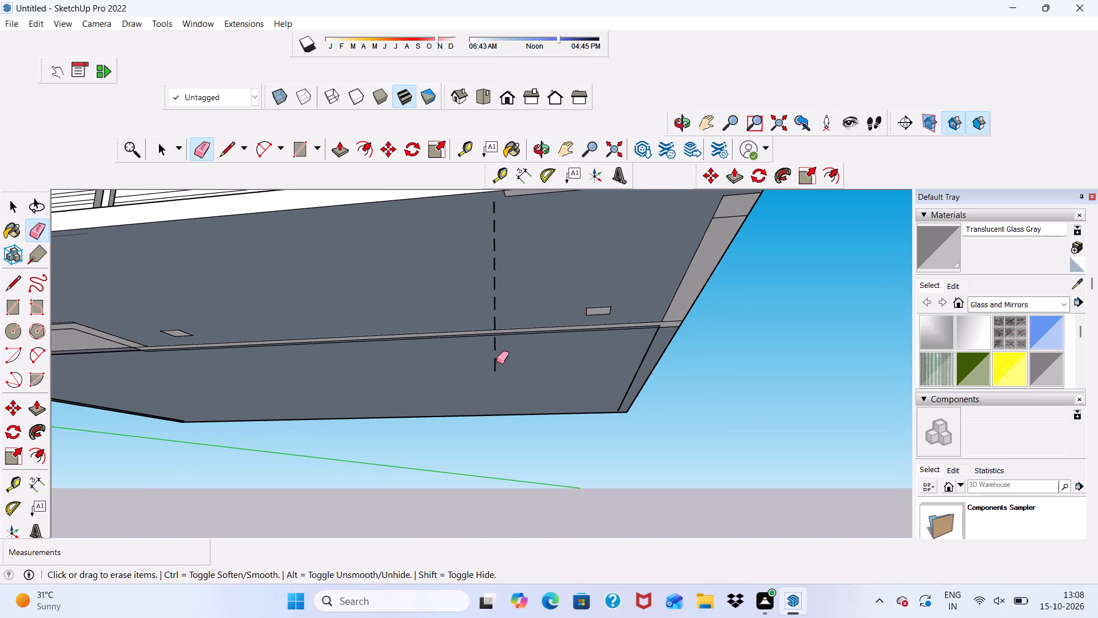
click(494, 368)
click(494, 344)
click(494, 367)
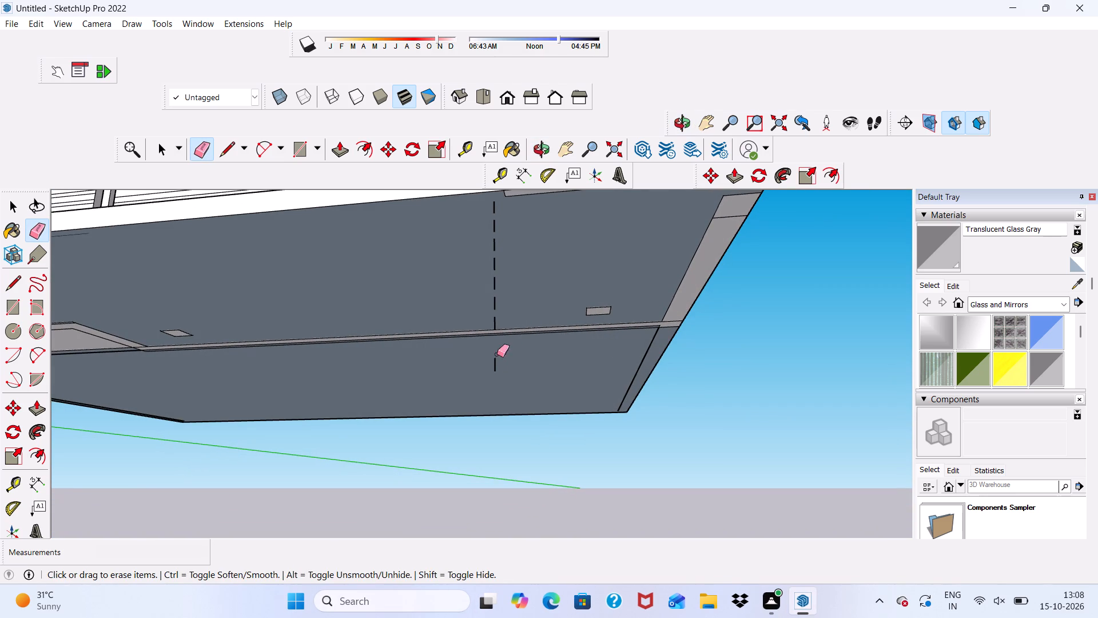
click(494, 323)
click(496, 304)
drag(491, 280, 497, 282)
click(492, 267)
click(491, 252)
scroll(500, 253, up, 4)
drag(491, 272, 502, 253)
drag(490, 228, 497, 236)
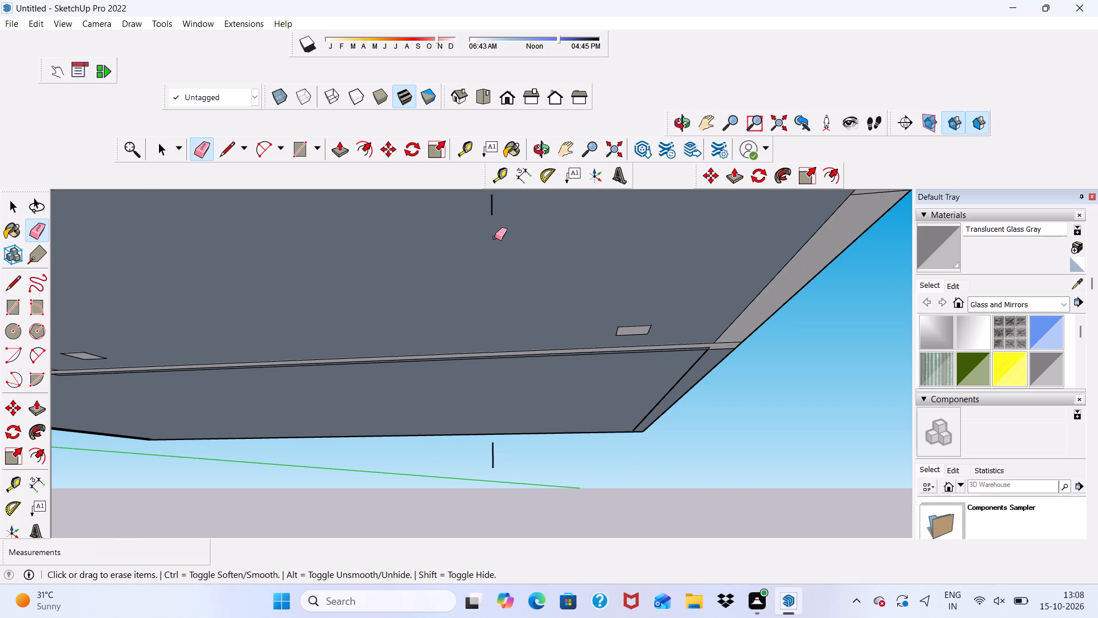
scroll(494, 258, down, 5)
drag(502, 367, 493, 369)
scroll(504, 222, up, 2)
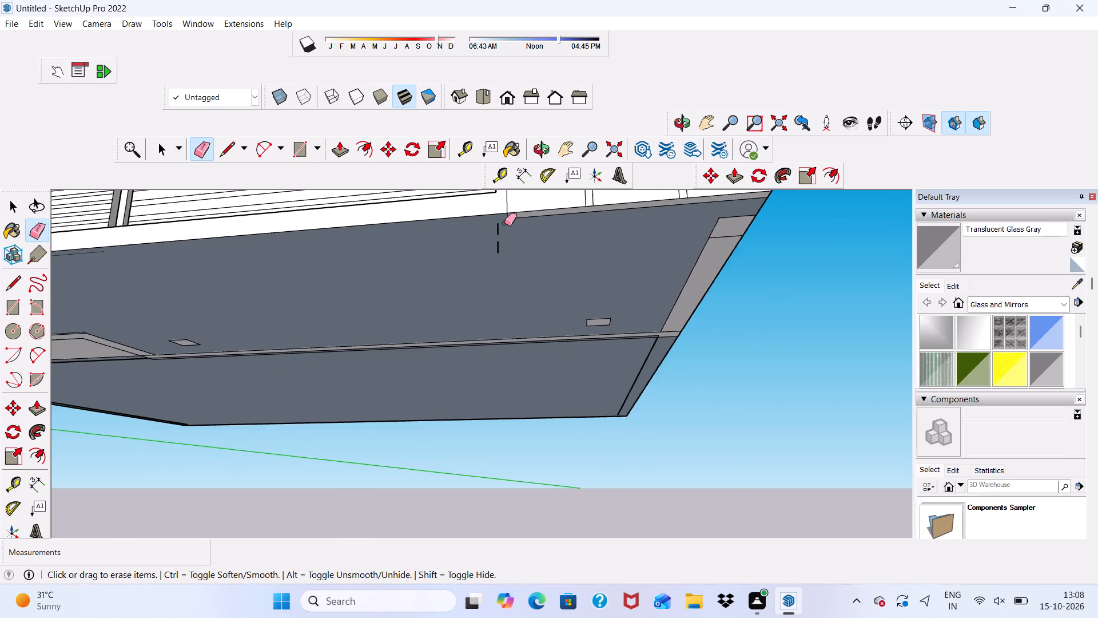
scroll(504, 223, up, 3)
drag(497, 228, 494, 268)
scroll(499, 268, down, 4)
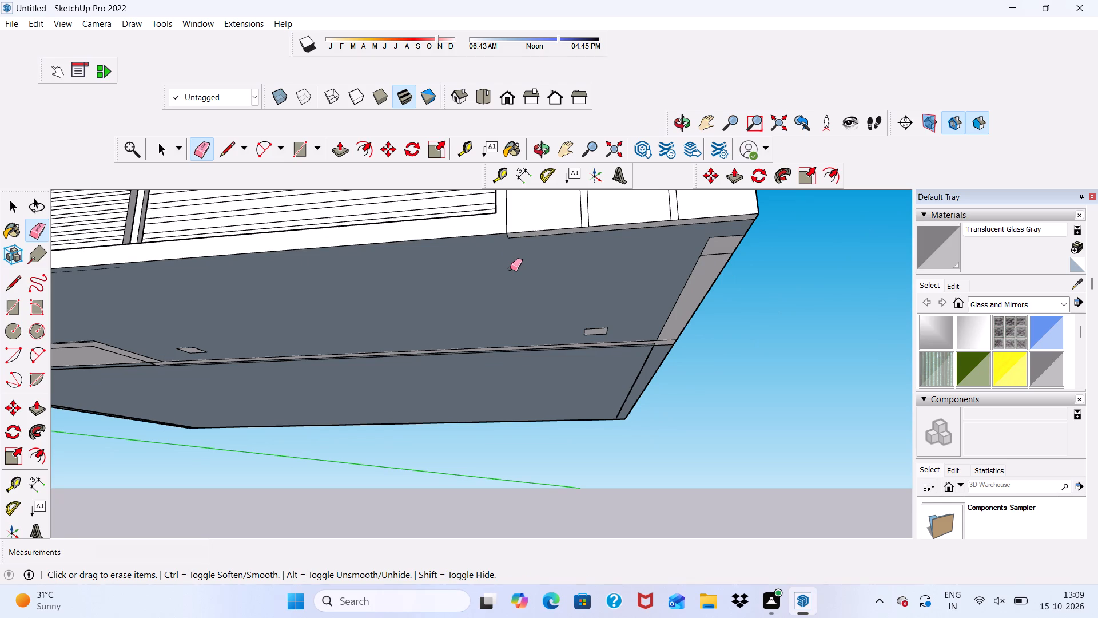
key(space)
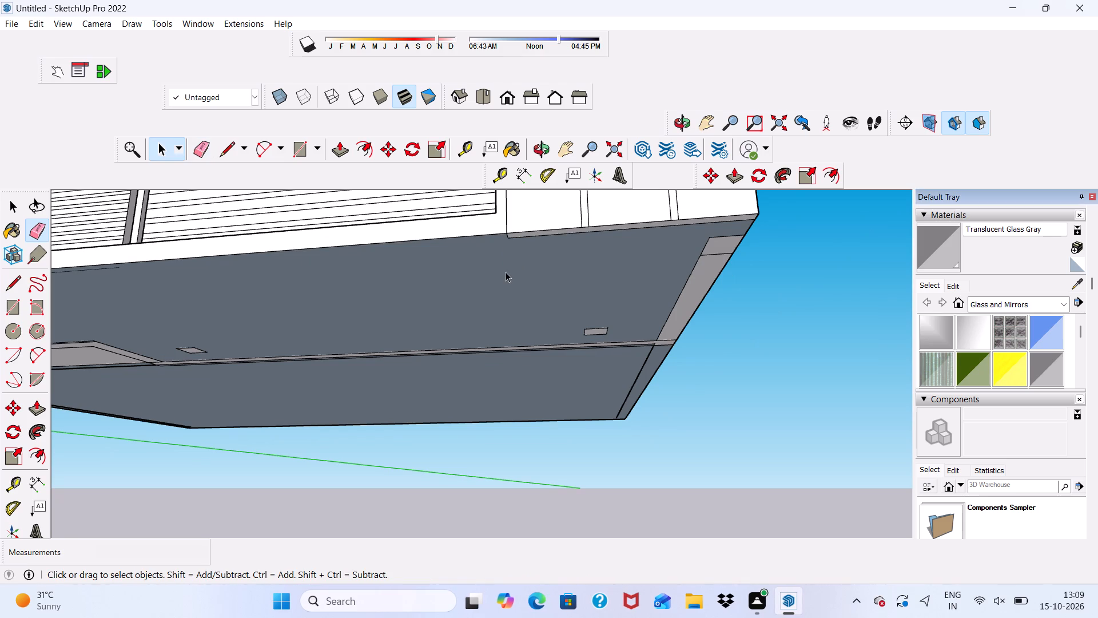
Erase the vertical seam between the boundary wall's side face and the building's side wall, including its short stub at ground level.
scroll(811, 32, down, 5)
scroll(465, 200, down, 6)
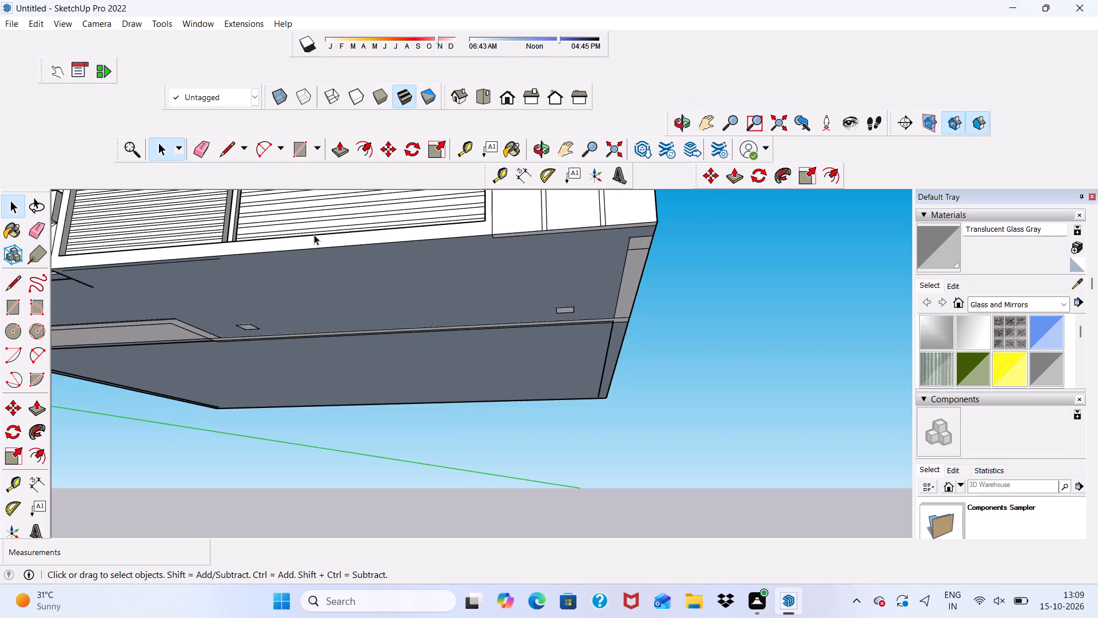
scroll(314, 235, down, 9)
middle_drag(364, 294, 260, 393)
scroll(510, 291, up, 6)
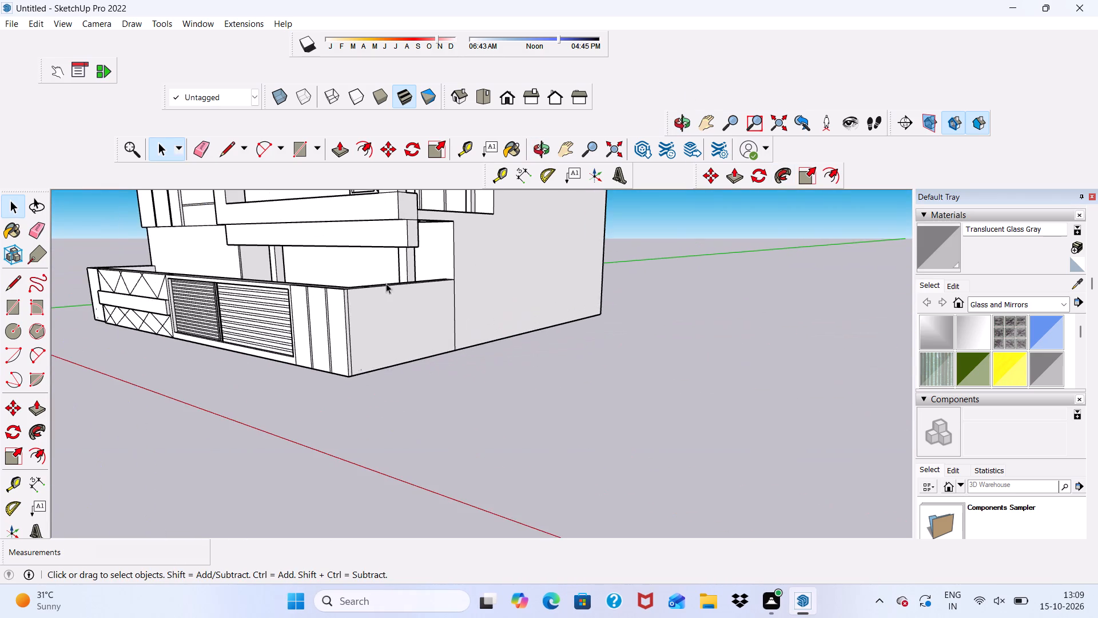
scroll(304, 293, up, 6)
scroll(431, 243, up, 4)
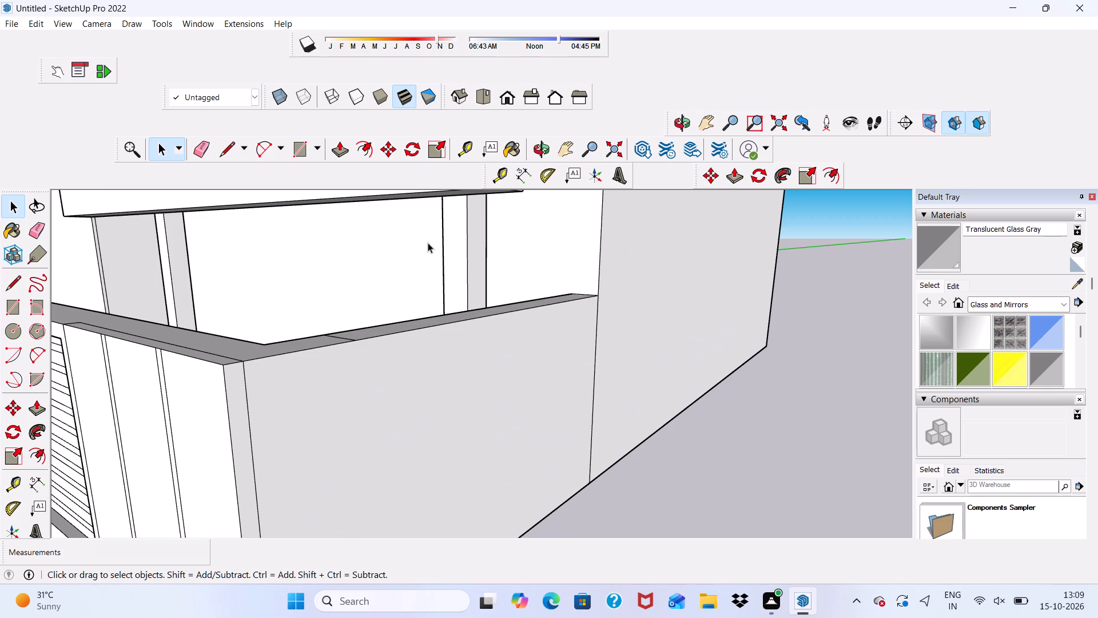
click(428, 243)
key(space)
scroll(427, 241, down, 5)
scroll(323, 260, up, 1)
scroll(340, 288, down, 6)
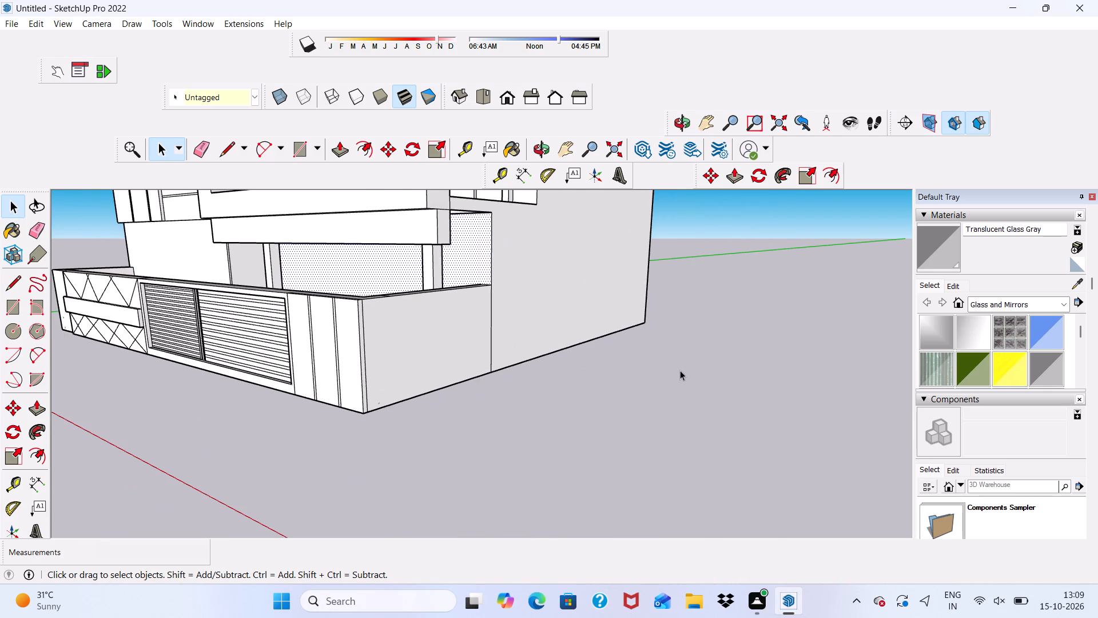
click(680, 370)
click(200, 145)
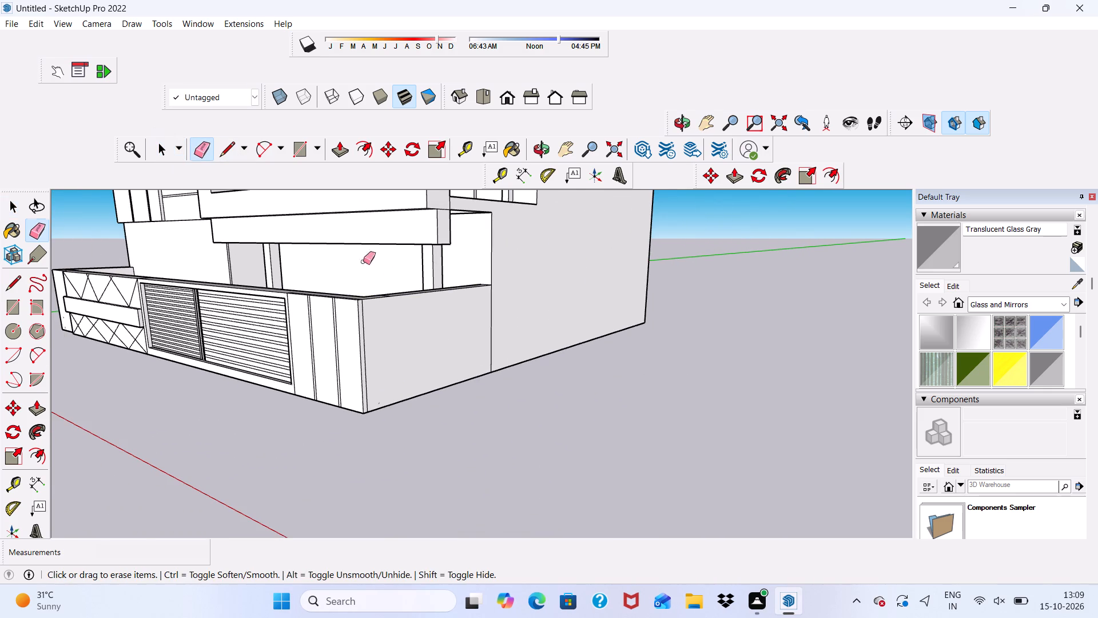
scroll(421, 275, up, 1)
drag(491, 315, 504, 321)
scroll(508, 280, down, 5)
scroll(532, 330, up, 7)
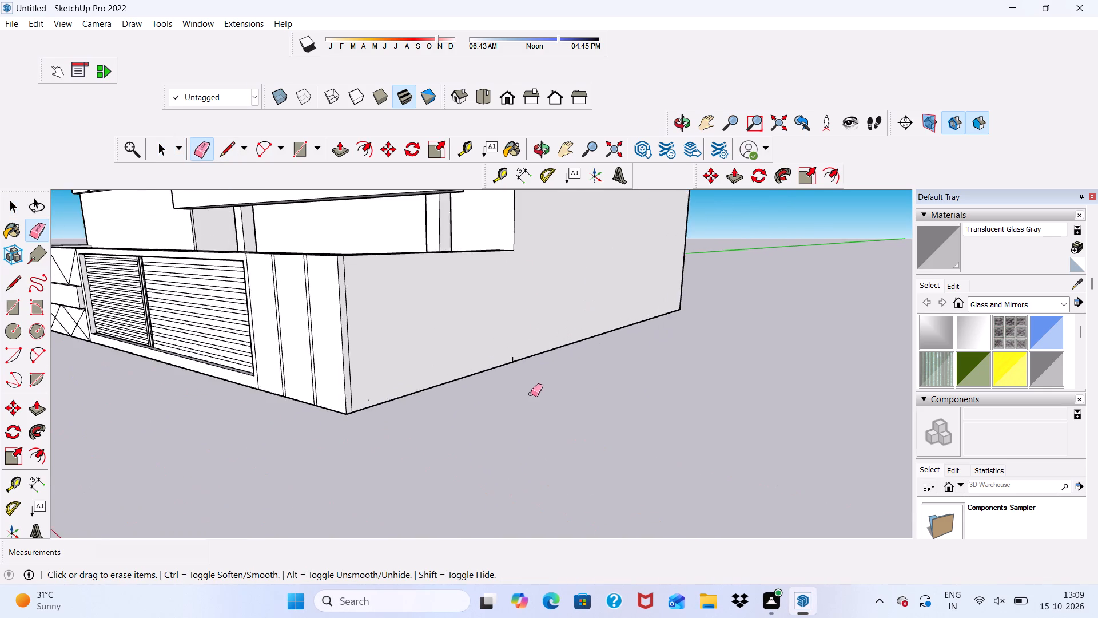
scroll(531, 394, up, 11)
drag(498, 328, 491, 332)
scroll(499, 322, down, 16)
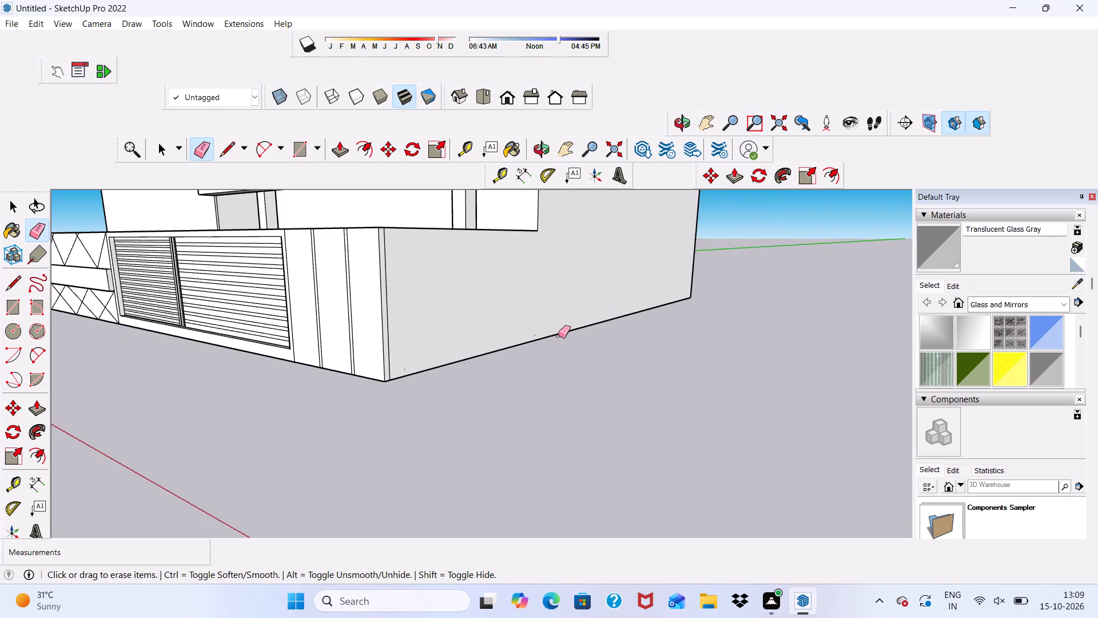
scroll(558, 335, down, 3)
scroll(443, 359, down, 1)
Examine the finished boundary wall and the building's whole front elevation from several angles.
middle_drag(443, 359, 612, 382)
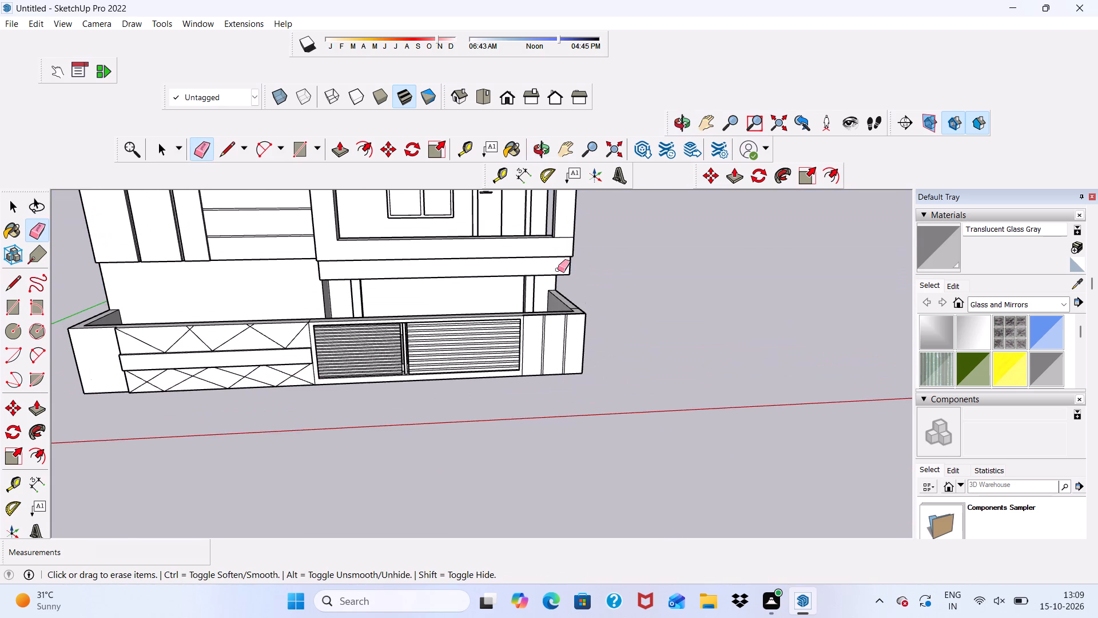
scroll(542, 311, down, 5)
middle_drag(666, 323, 657, 276)
key(space)
scroll(657, 276, up, 5)
scroll(657, 276, down, 6)
scroll(711, 341, up, 1)
scroll(726, 331, down, 3)
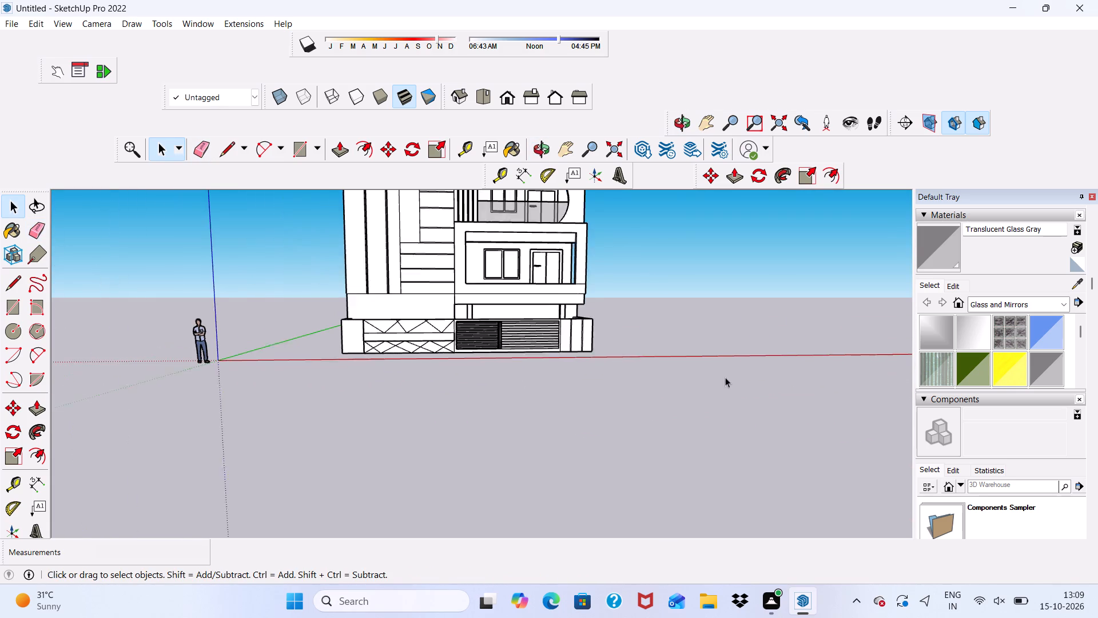
scroll(725, 377, down, 1)
scroll(367, 310, up, 7)
scroll(417, 347, down, 4)
scroll(502, 351, down, 1)
middle_drag(502, 351, 488, 317)
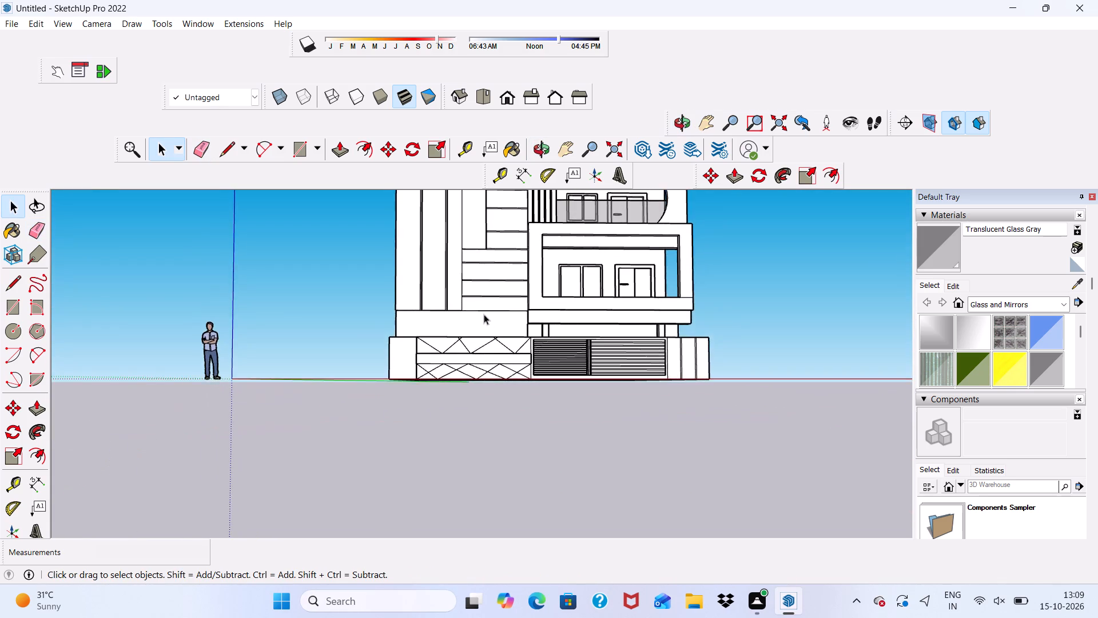
scroll(478, 314, down, 5)
scroll(568, 292, up, 5)
scroll(530, 316, down, 6)
middle_drag(520, 382, 474, 358)
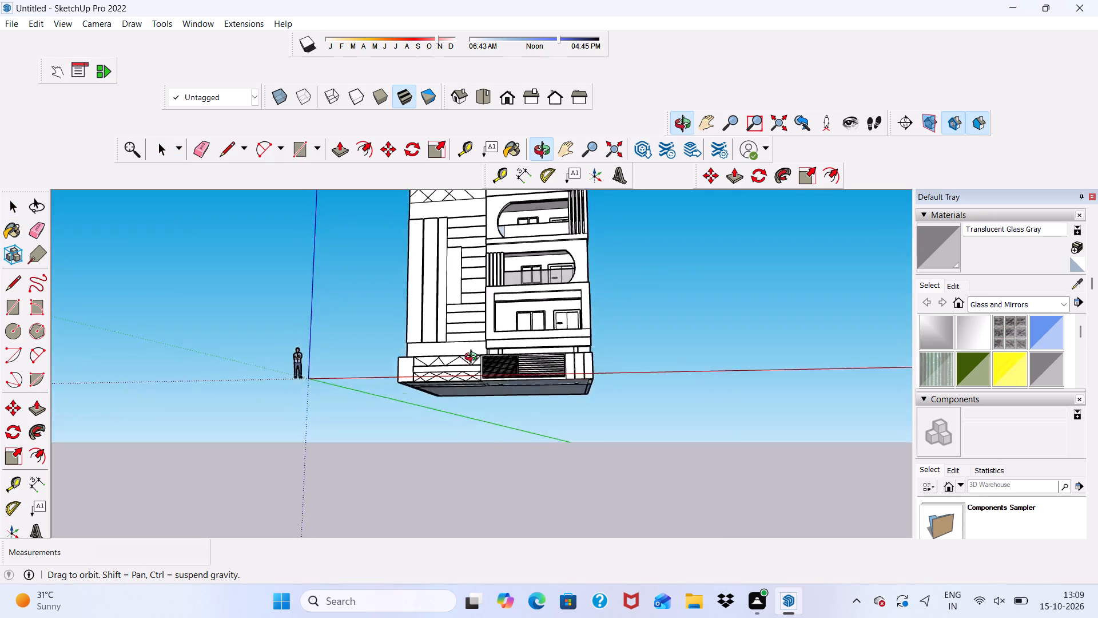
middle_drag(474, 358, 428, 406)
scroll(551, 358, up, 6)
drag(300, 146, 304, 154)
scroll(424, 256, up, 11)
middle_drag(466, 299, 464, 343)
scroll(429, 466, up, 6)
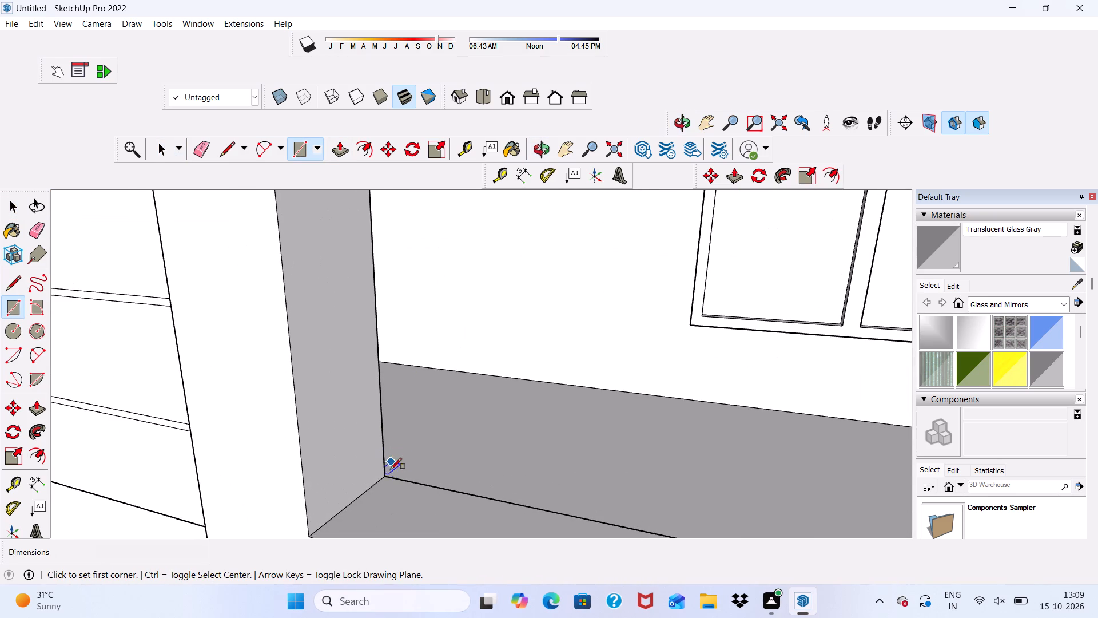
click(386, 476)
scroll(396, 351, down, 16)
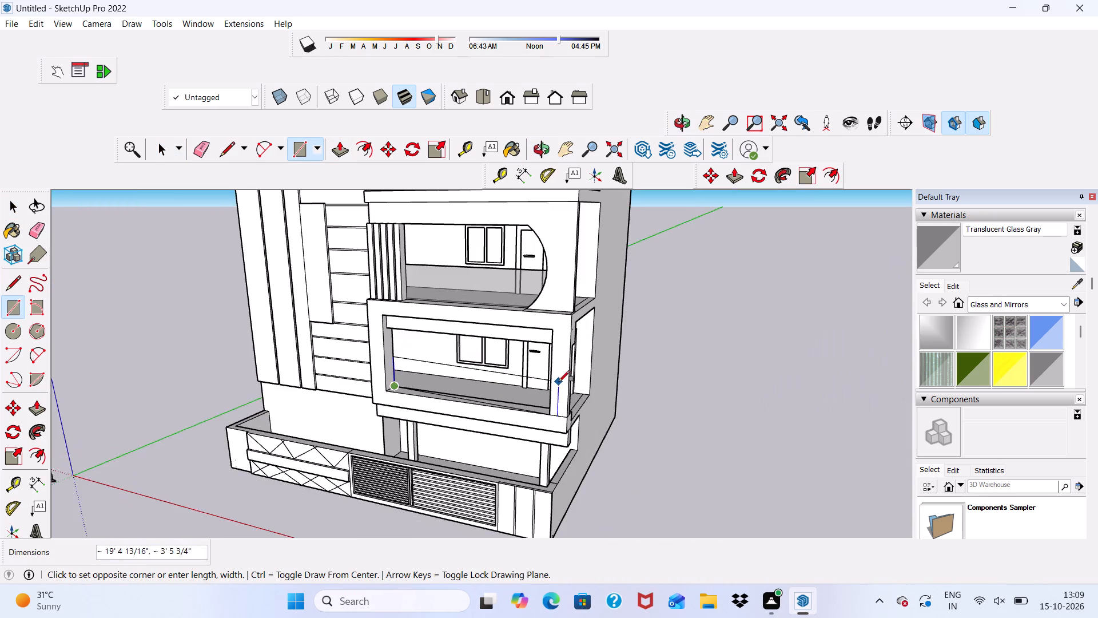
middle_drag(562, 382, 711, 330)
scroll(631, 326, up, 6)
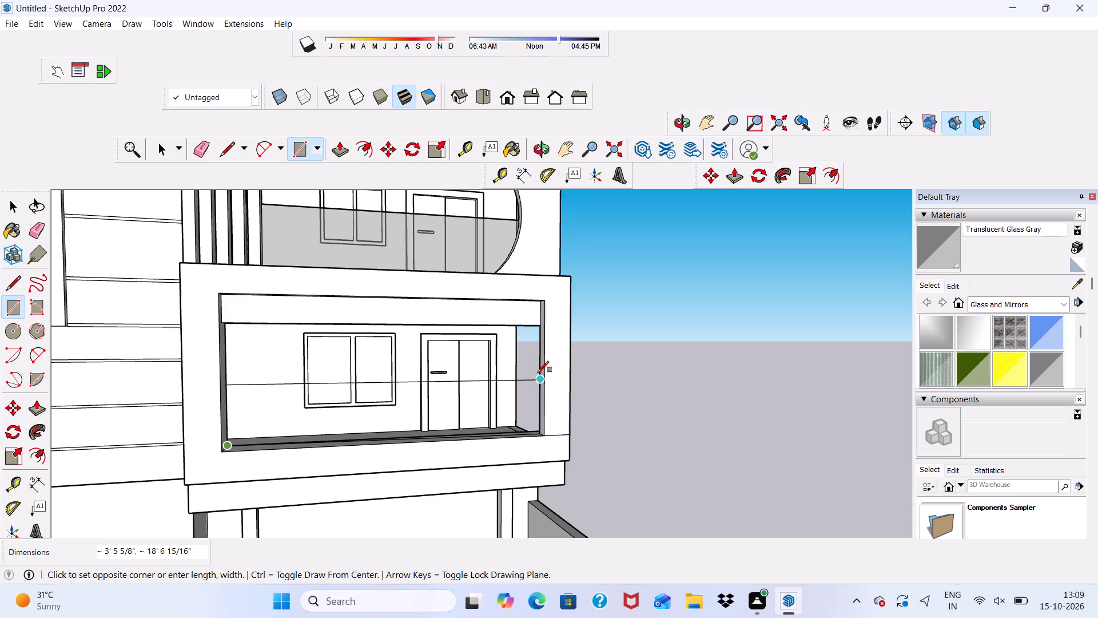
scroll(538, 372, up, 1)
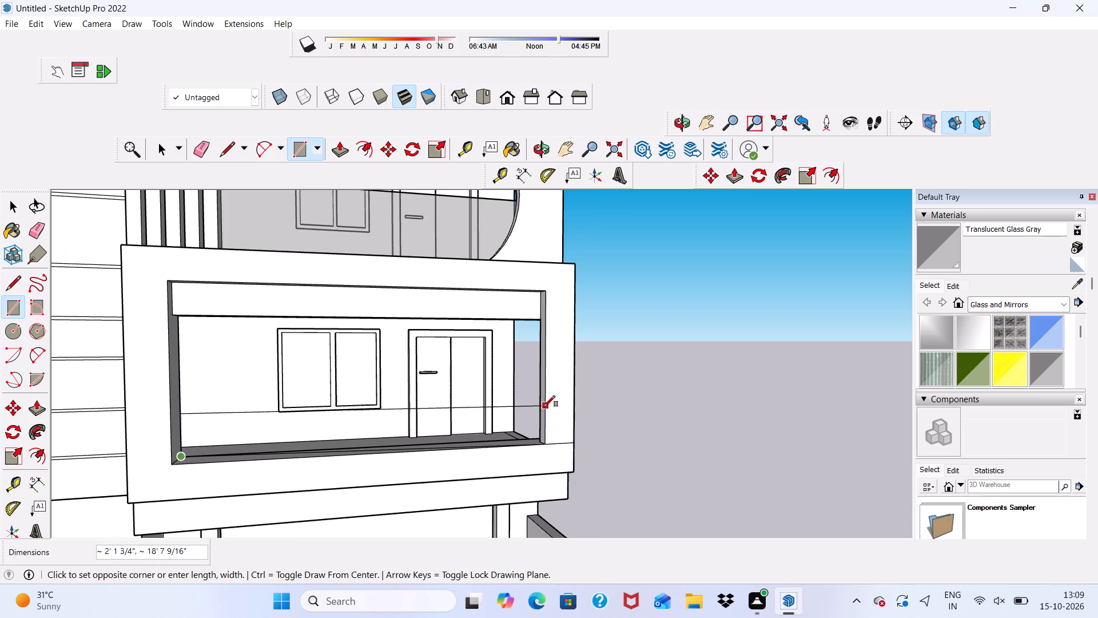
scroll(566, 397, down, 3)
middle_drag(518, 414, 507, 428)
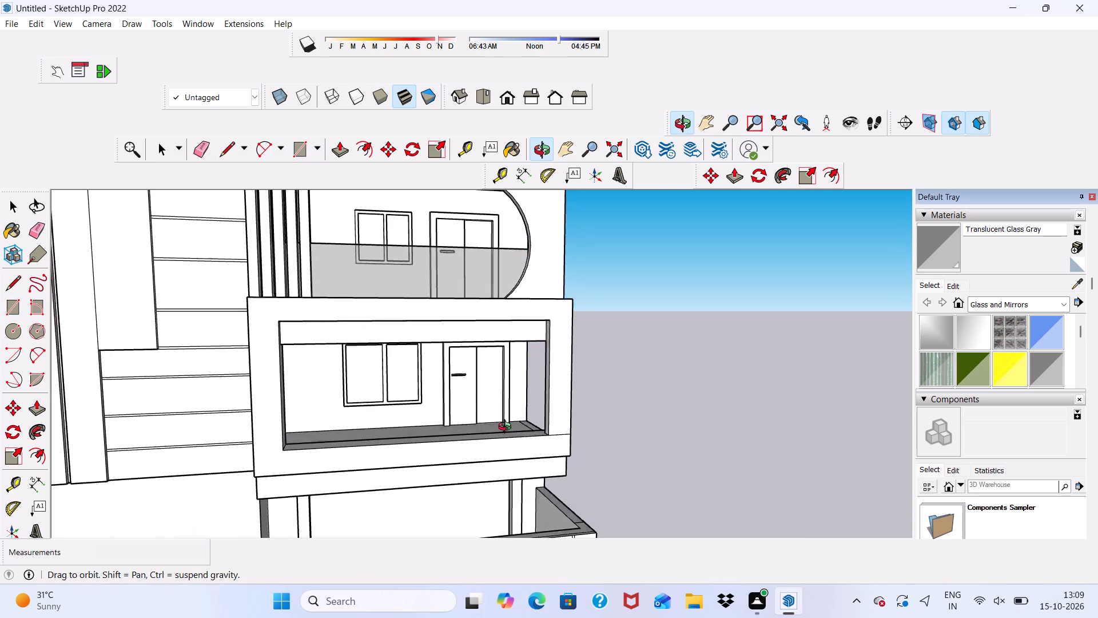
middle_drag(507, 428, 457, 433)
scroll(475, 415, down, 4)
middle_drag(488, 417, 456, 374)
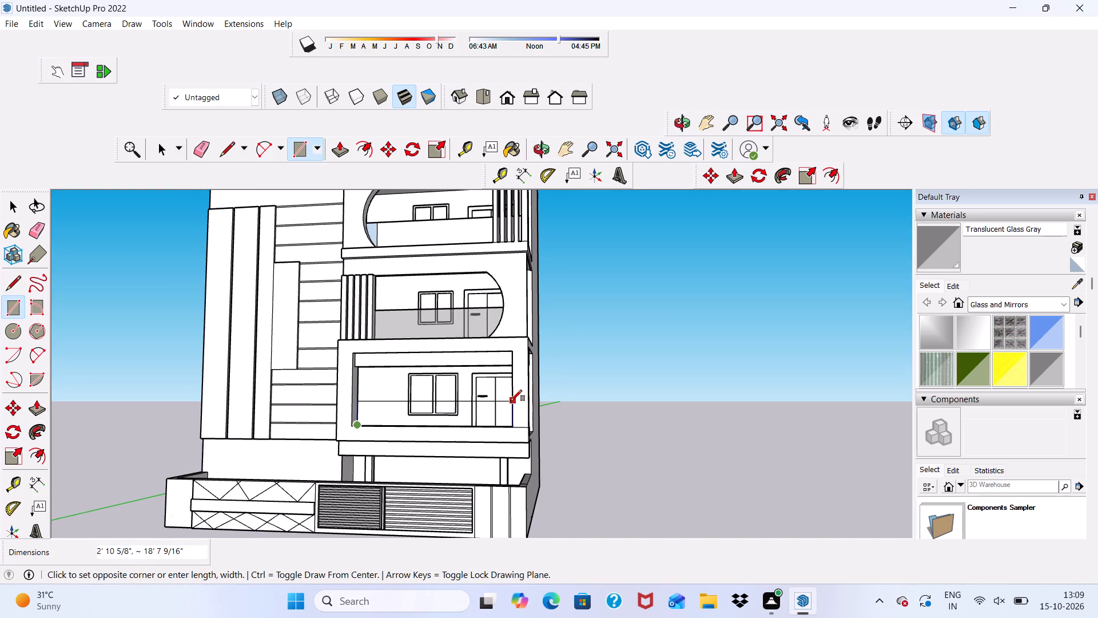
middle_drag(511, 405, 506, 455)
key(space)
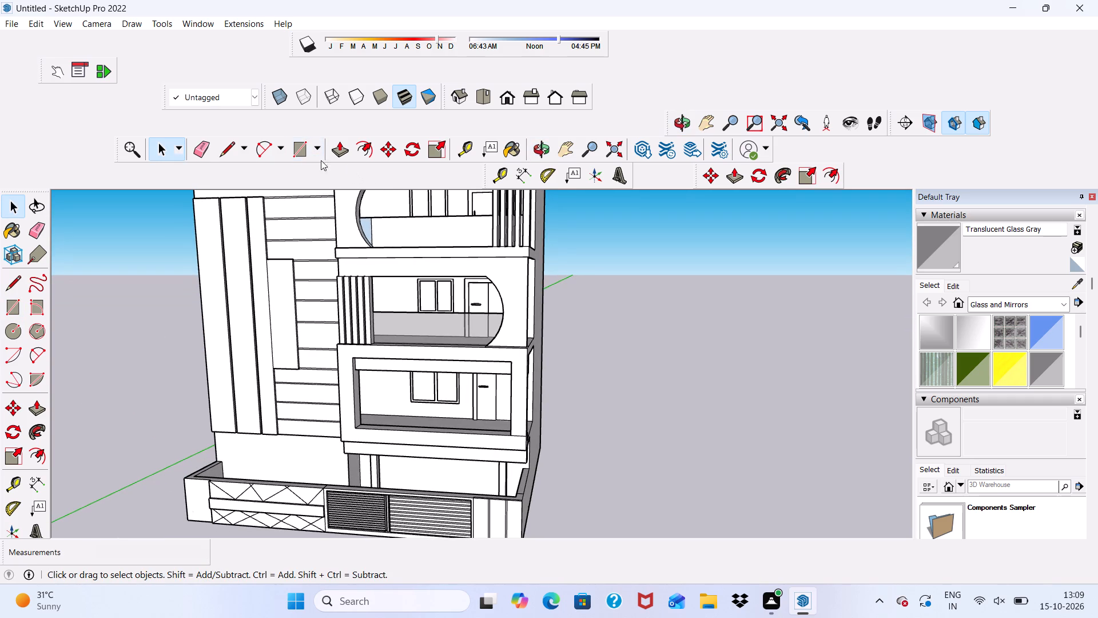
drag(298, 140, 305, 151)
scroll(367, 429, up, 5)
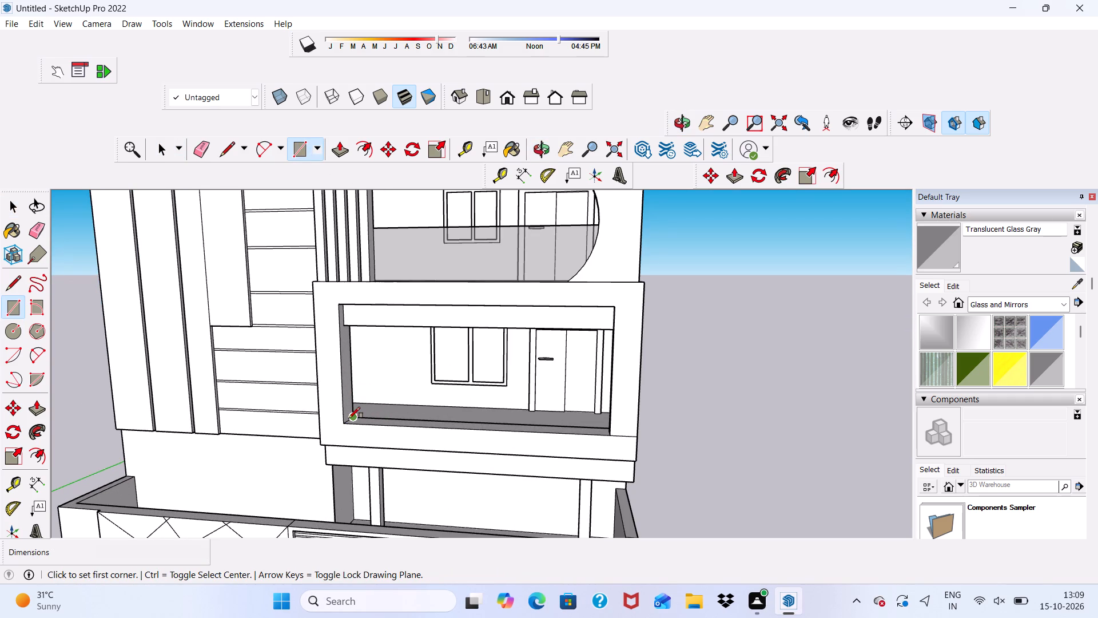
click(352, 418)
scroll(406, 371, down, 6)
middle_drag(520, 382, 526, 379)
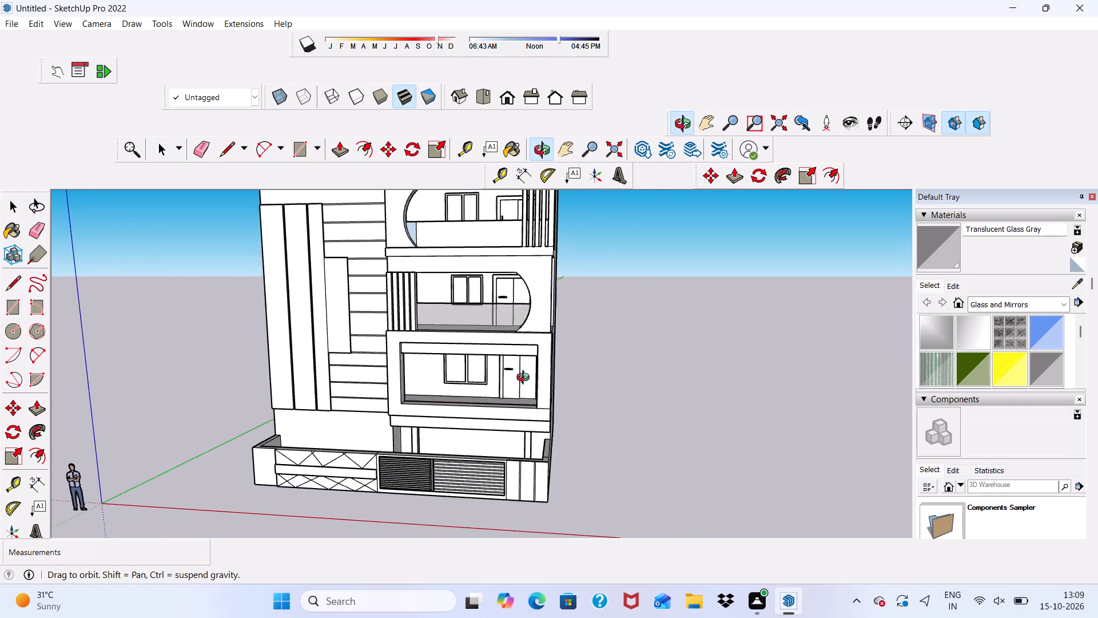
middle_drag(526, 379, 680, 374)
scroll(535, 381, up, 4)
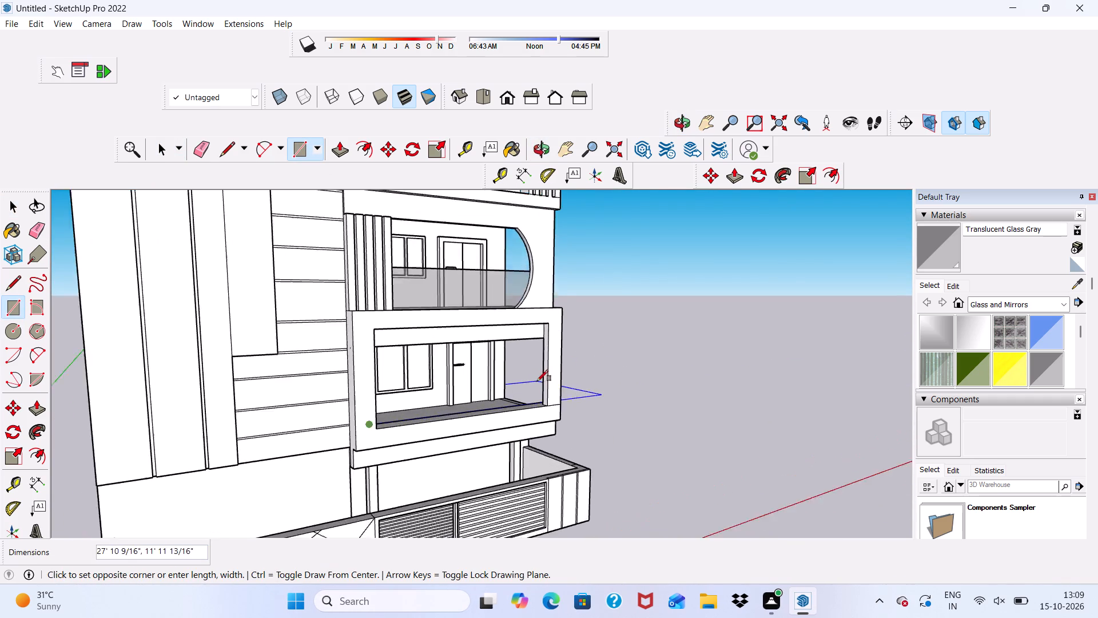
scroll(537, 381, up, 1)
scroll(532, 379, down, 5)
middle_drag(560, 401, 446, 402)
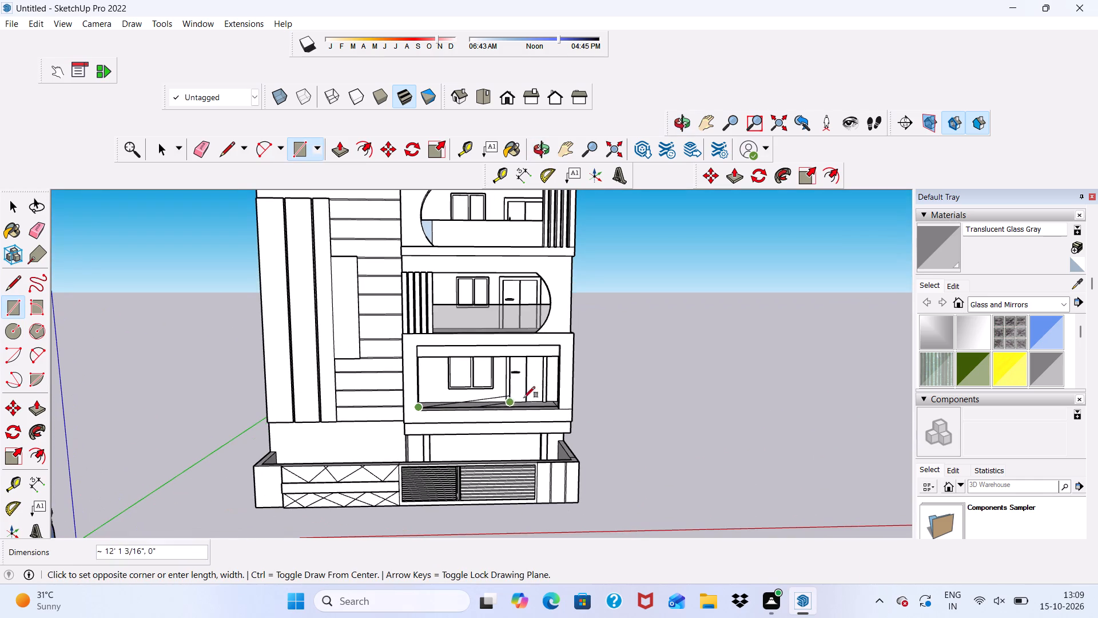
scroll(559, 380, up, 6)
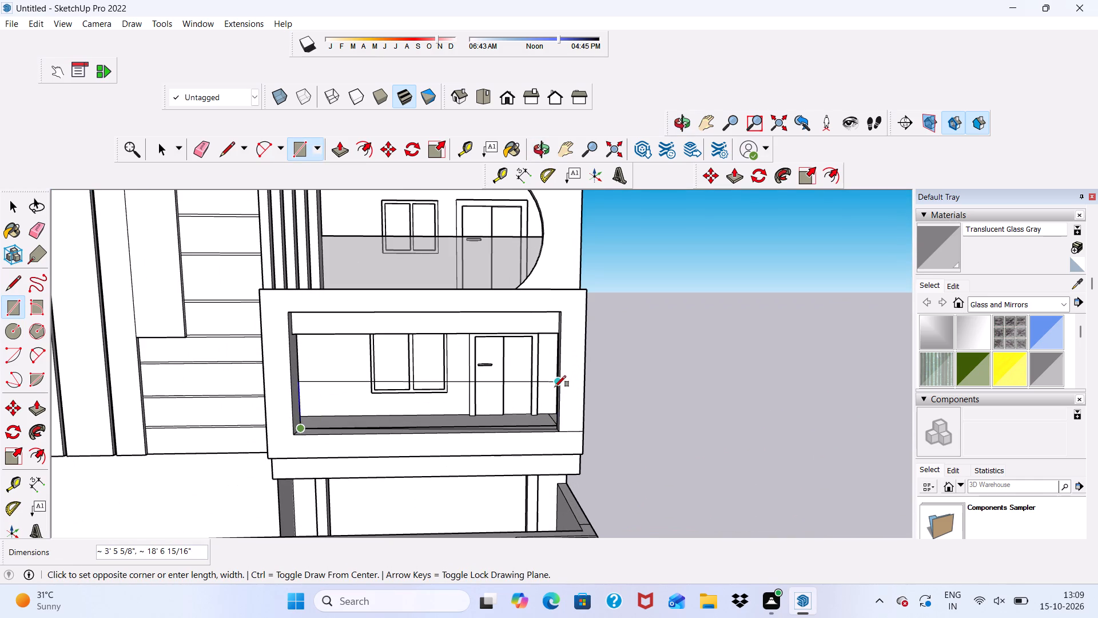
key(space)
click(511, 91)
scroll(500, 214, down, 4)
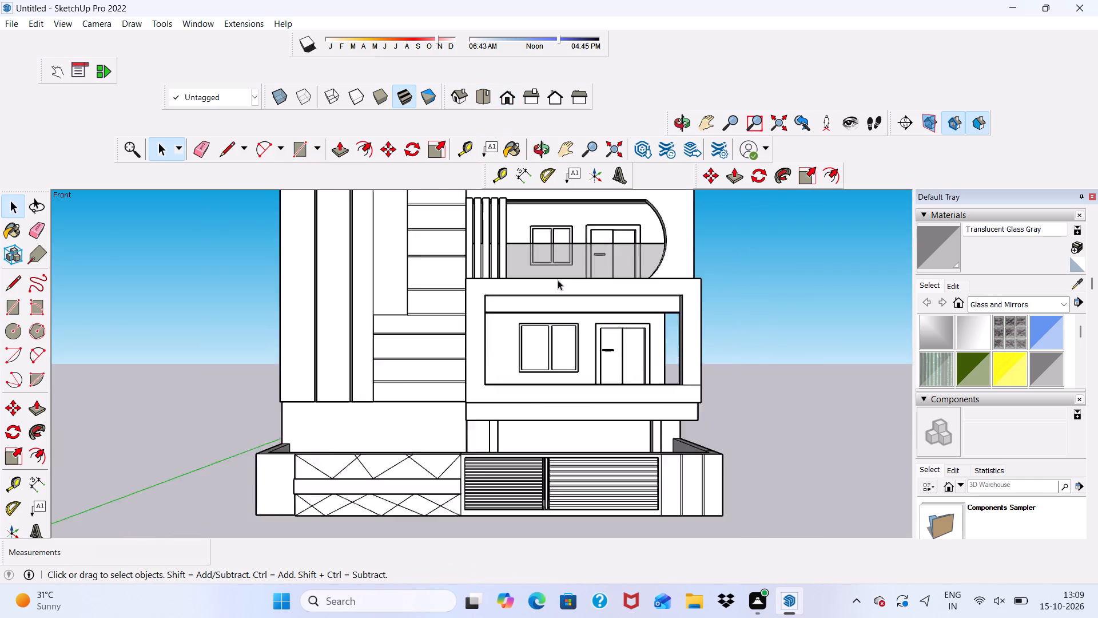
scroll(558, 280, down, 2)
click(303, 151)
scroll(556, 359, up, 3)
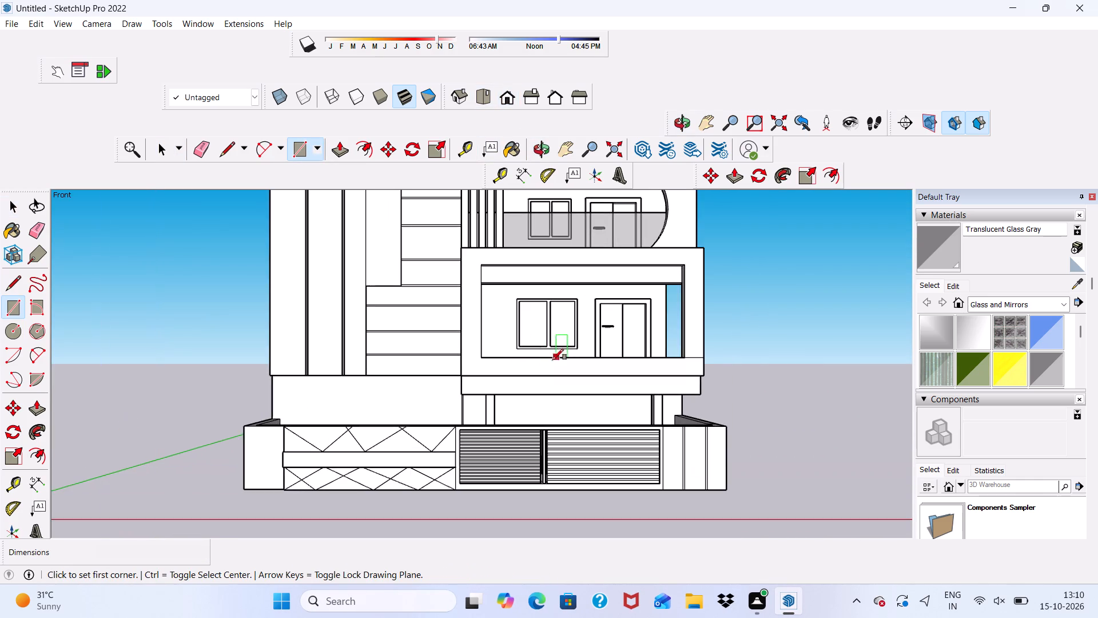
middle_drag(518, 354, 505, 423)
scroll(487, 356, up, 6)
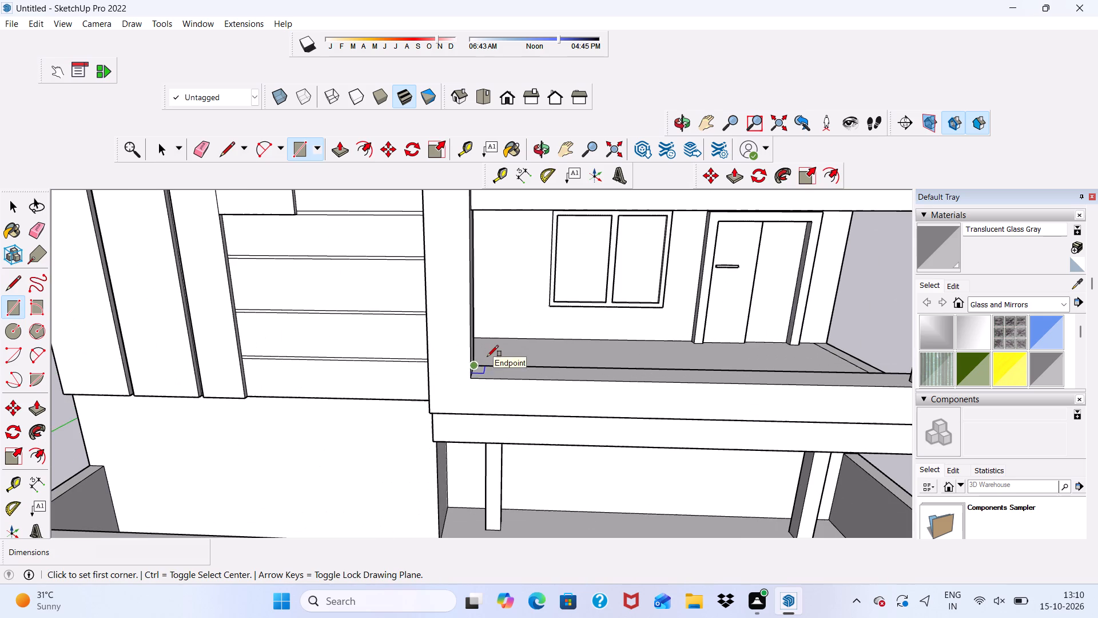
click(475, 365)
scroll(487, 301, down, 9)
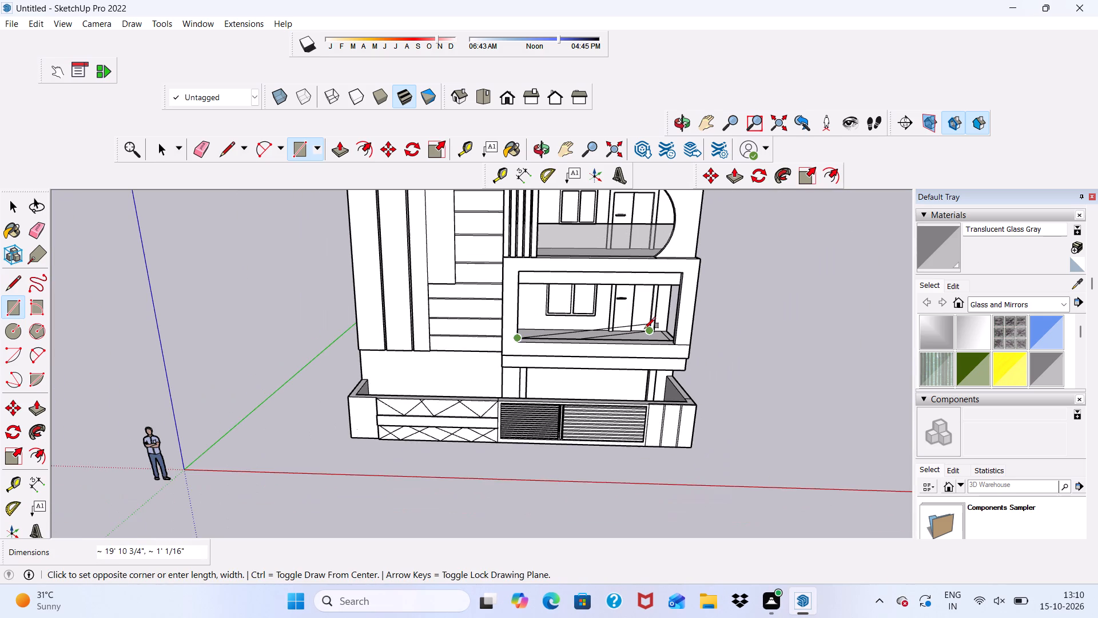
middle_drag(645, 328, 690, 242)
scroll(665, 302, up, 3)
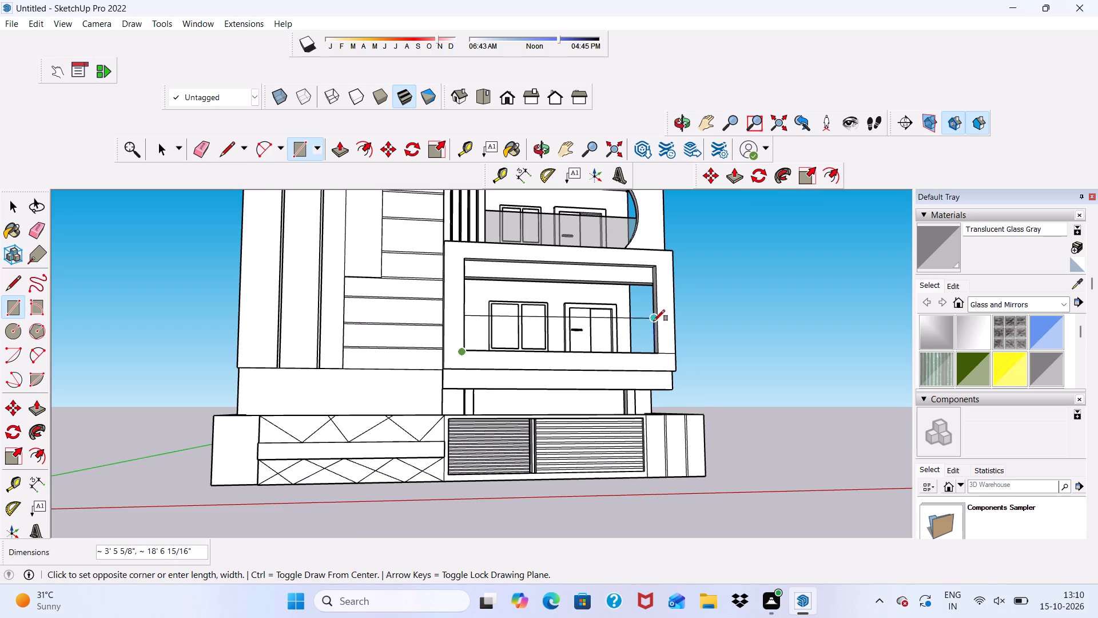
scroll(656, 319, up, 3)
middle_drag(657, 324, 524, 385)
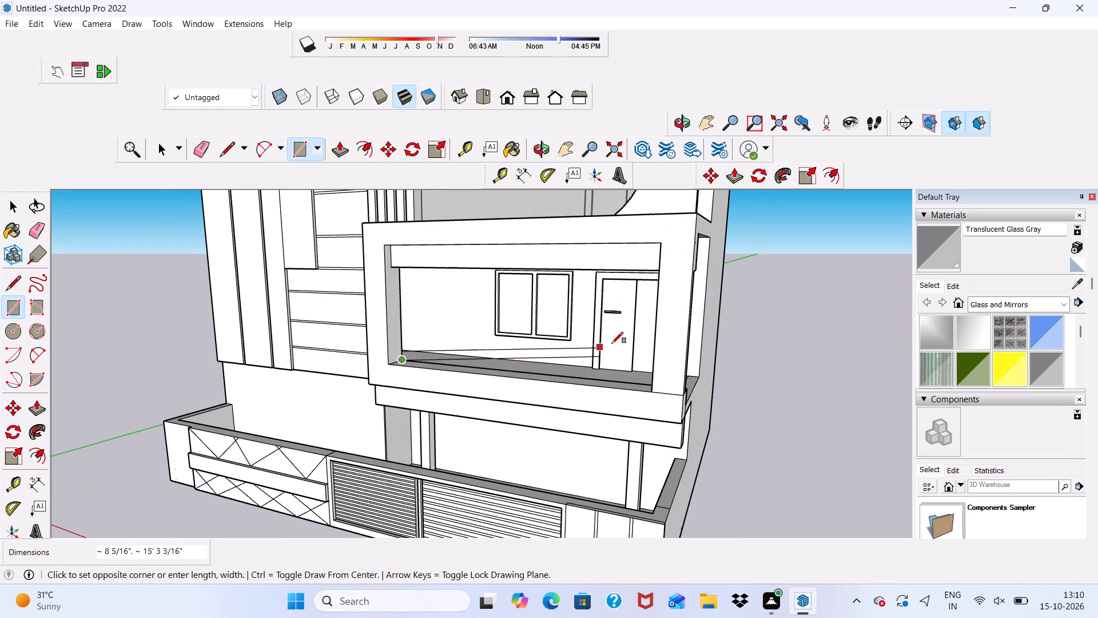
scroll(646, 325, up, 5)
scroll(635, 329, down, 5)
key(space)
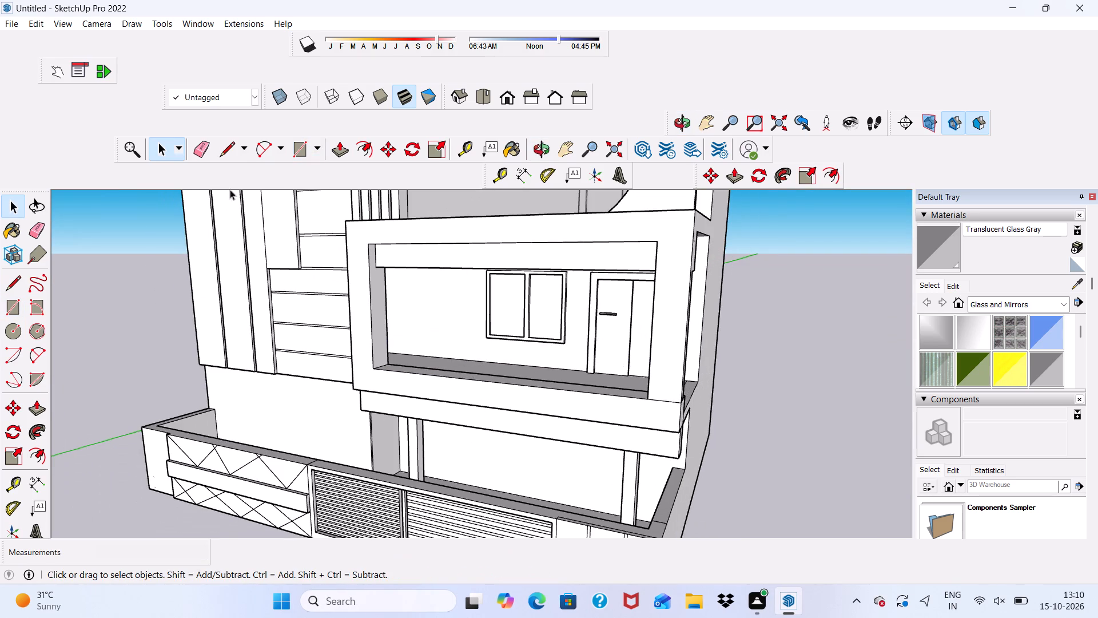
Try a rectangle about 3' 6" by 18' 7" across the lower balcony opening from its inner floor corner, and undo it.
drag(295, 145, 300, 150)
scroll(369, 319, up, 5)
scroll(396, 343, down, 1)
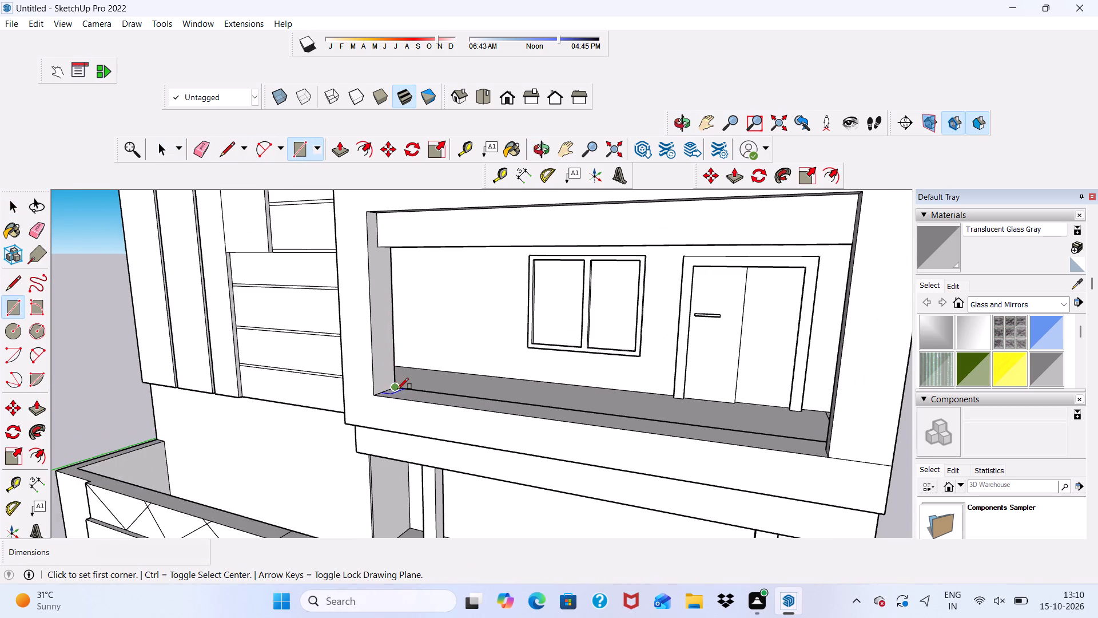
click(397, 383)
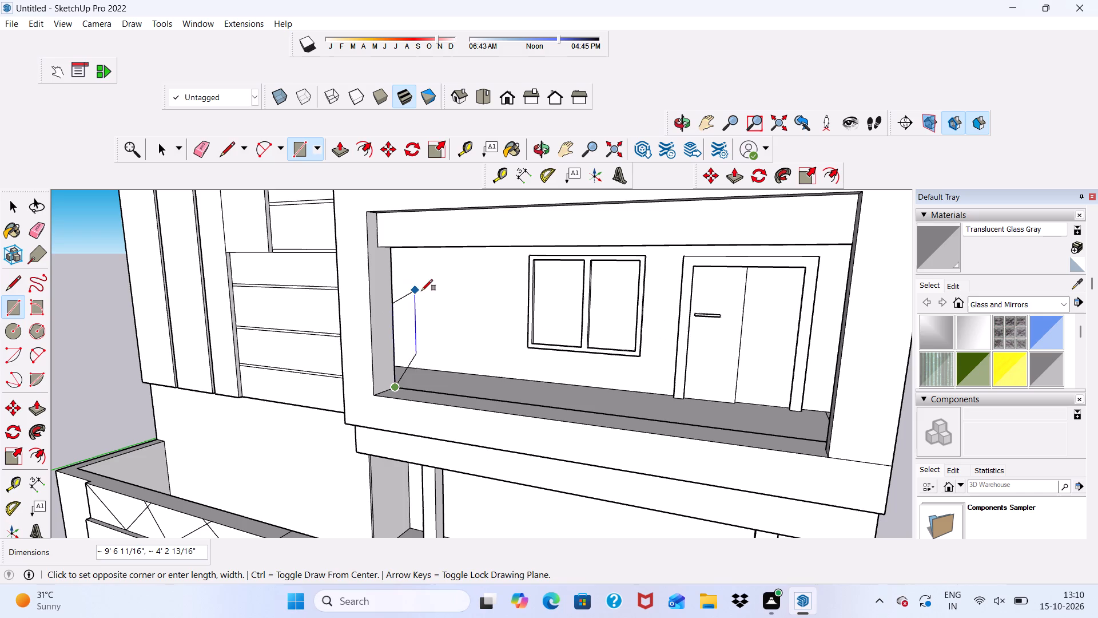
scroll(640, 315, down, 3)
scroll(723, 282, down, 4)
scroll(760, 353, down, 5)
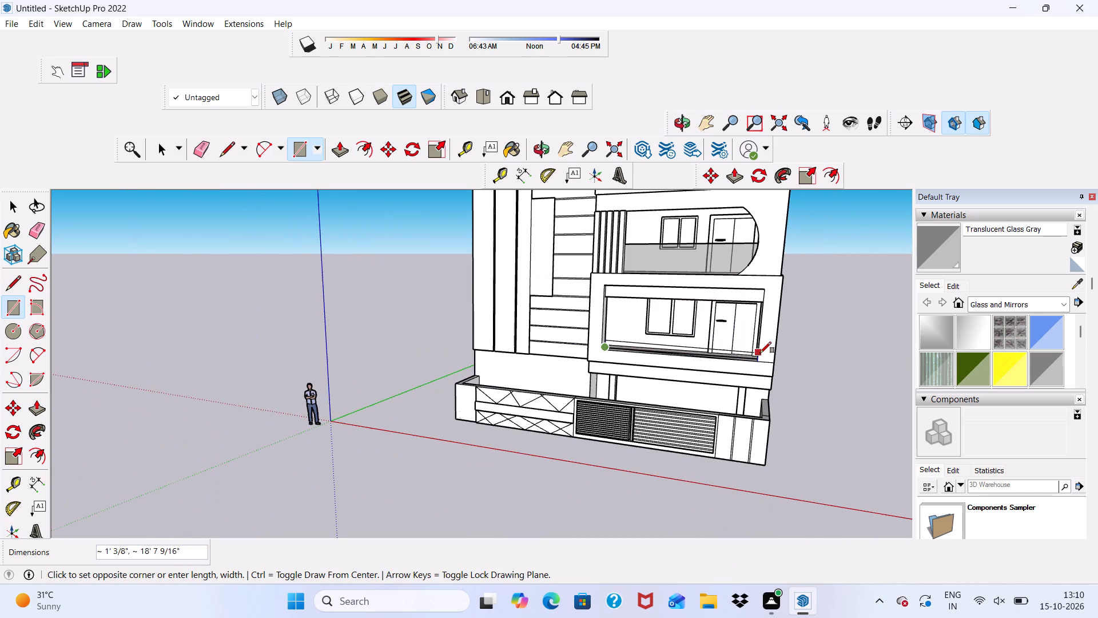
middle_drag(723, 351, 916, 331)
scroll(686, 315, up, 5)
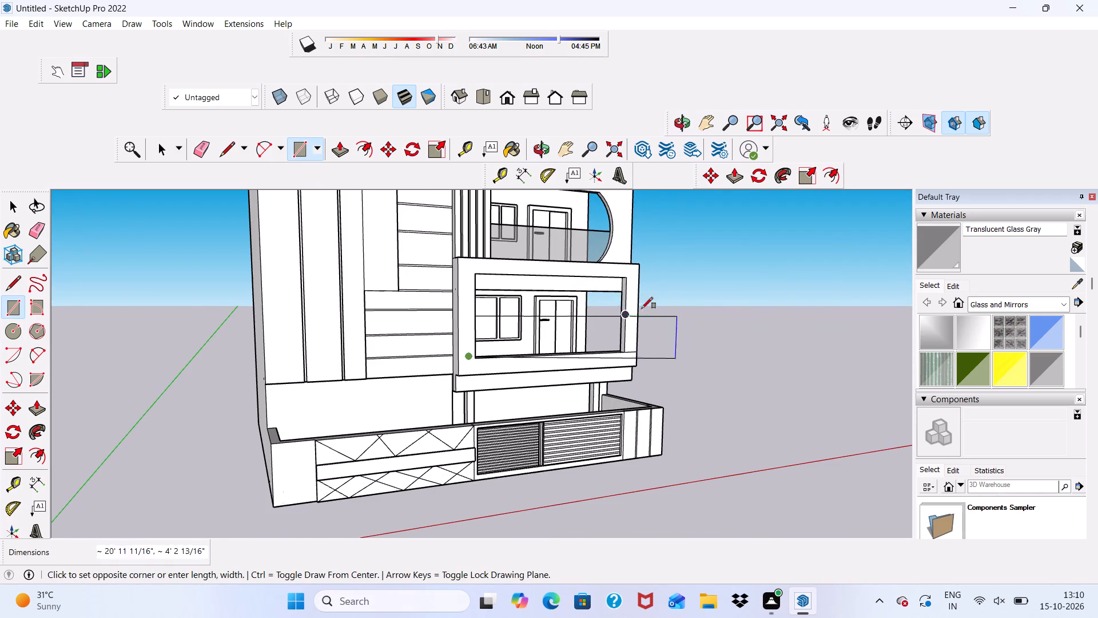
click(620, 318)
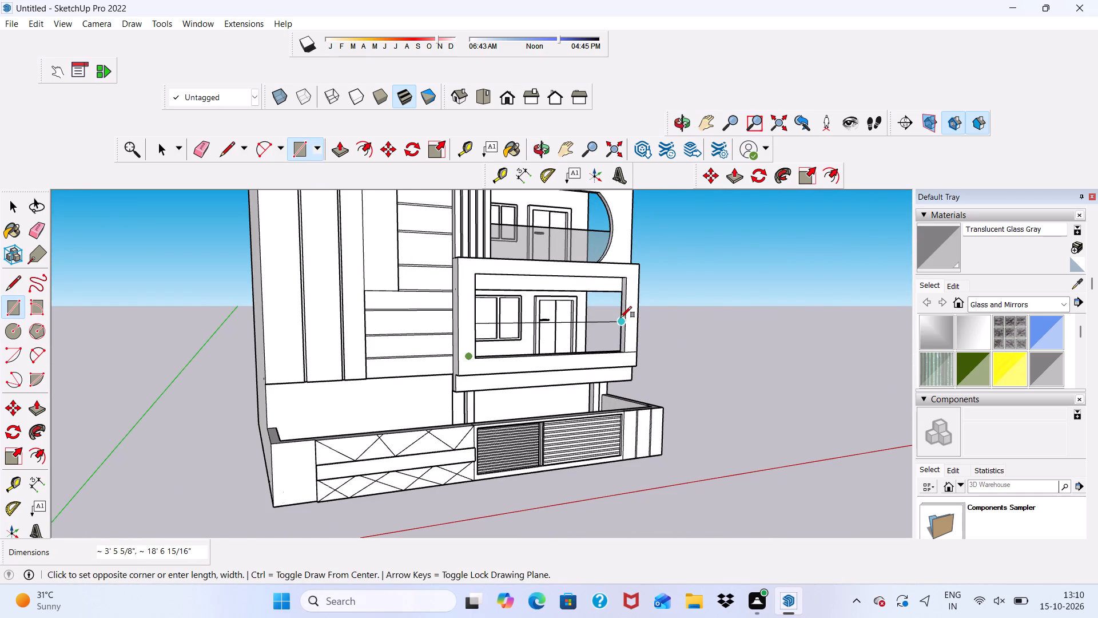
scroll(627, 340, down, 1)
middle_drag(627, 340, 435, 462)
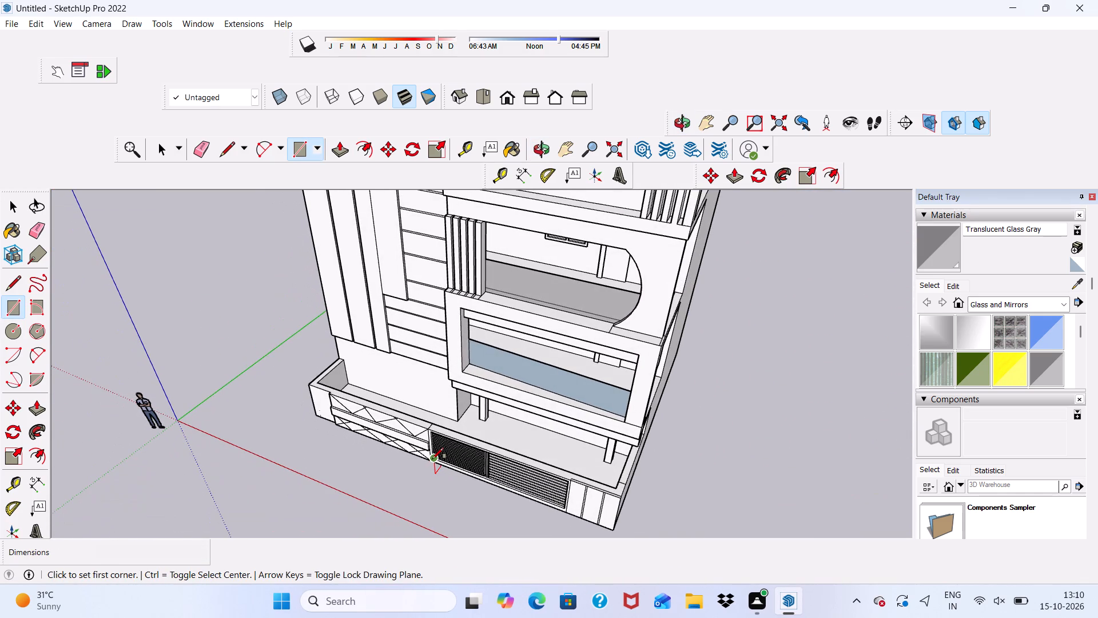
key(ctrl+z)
Draw a front panel rectangle about 18' 7" by 3' 10" across the bottom of the lower balcony's opening, from its outer lower corner.
scroll(535, 393, up, 4)
scroll(403, 364, up, 3)
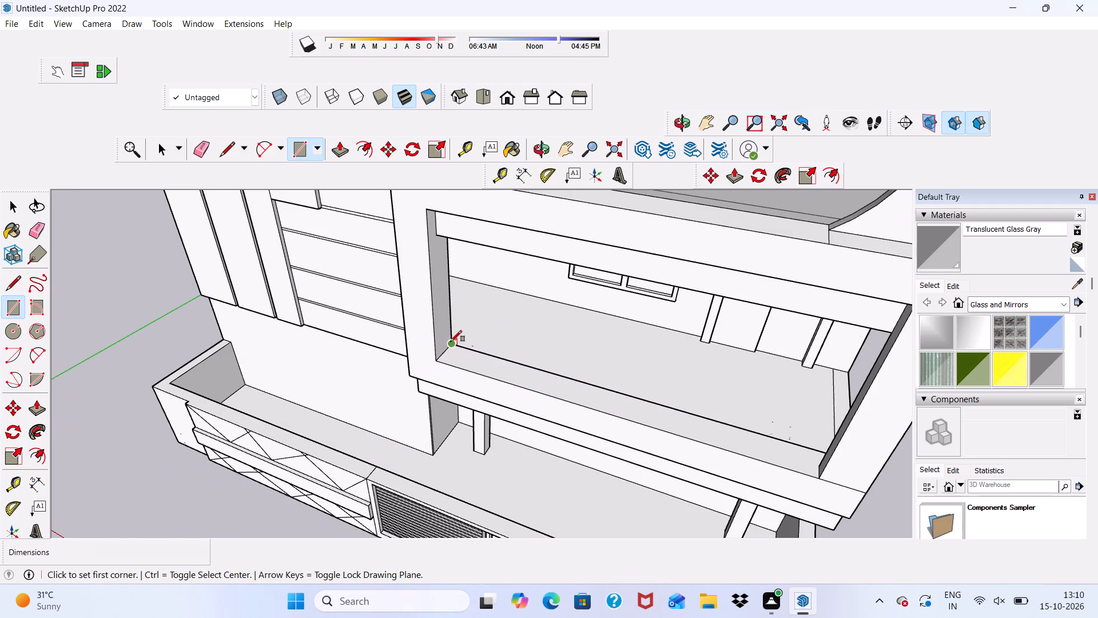
click(451, 341)
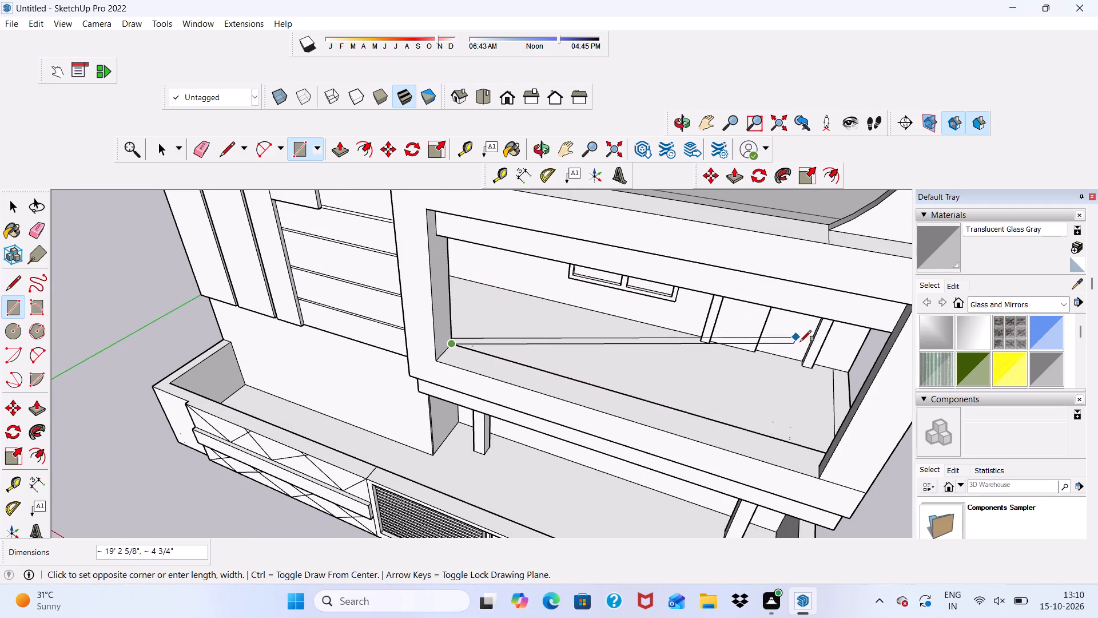
key(space)
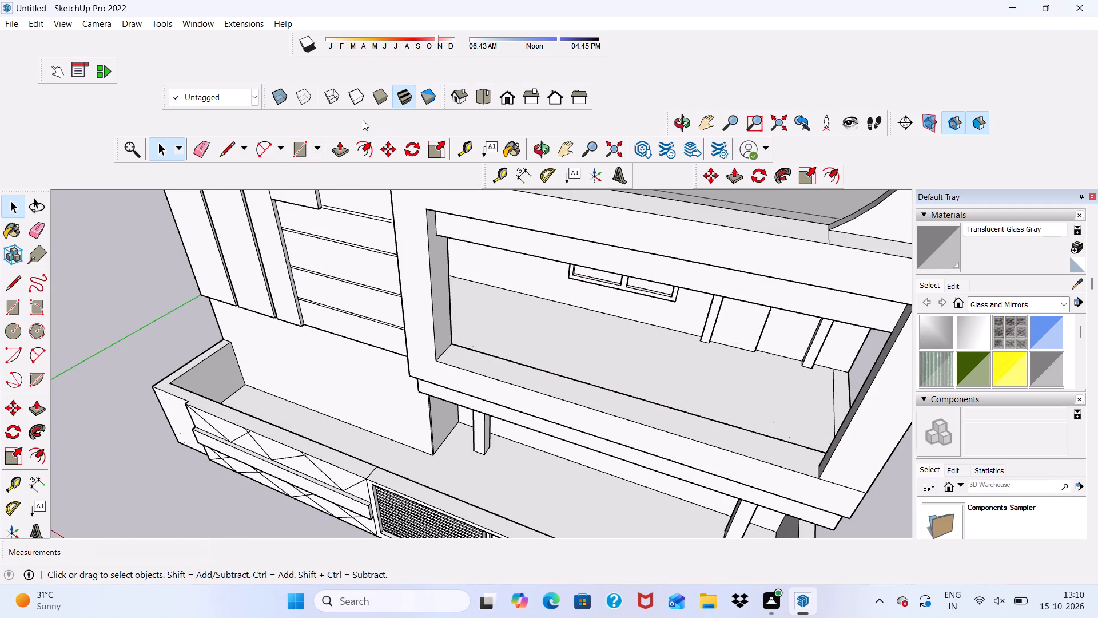
click(305, 146)
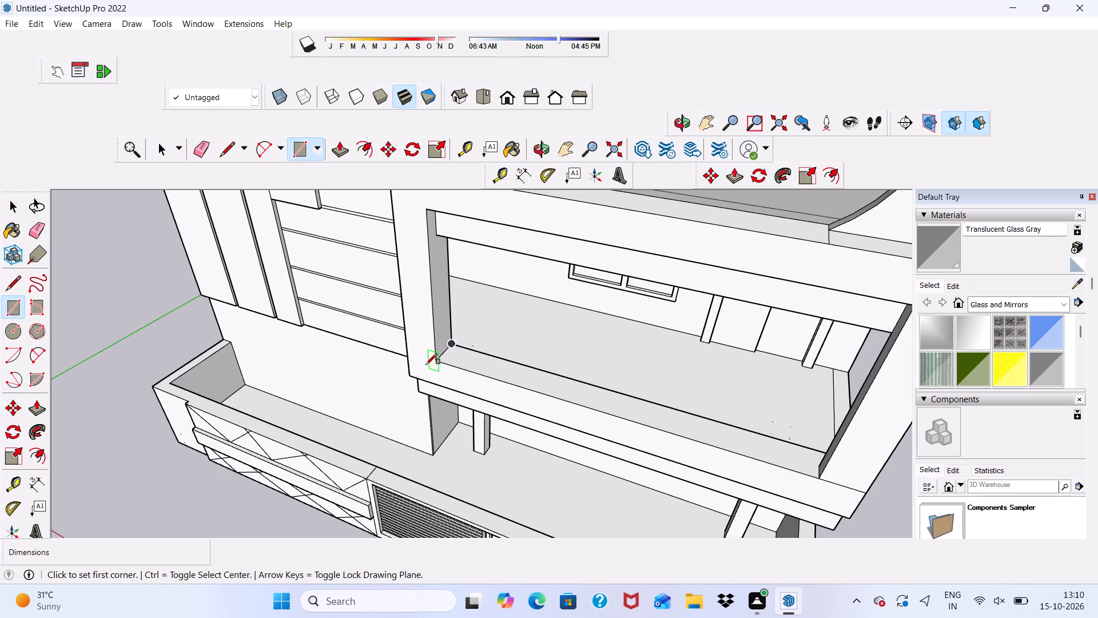
click(432, 358)
scroll(407, 286, down, 4)
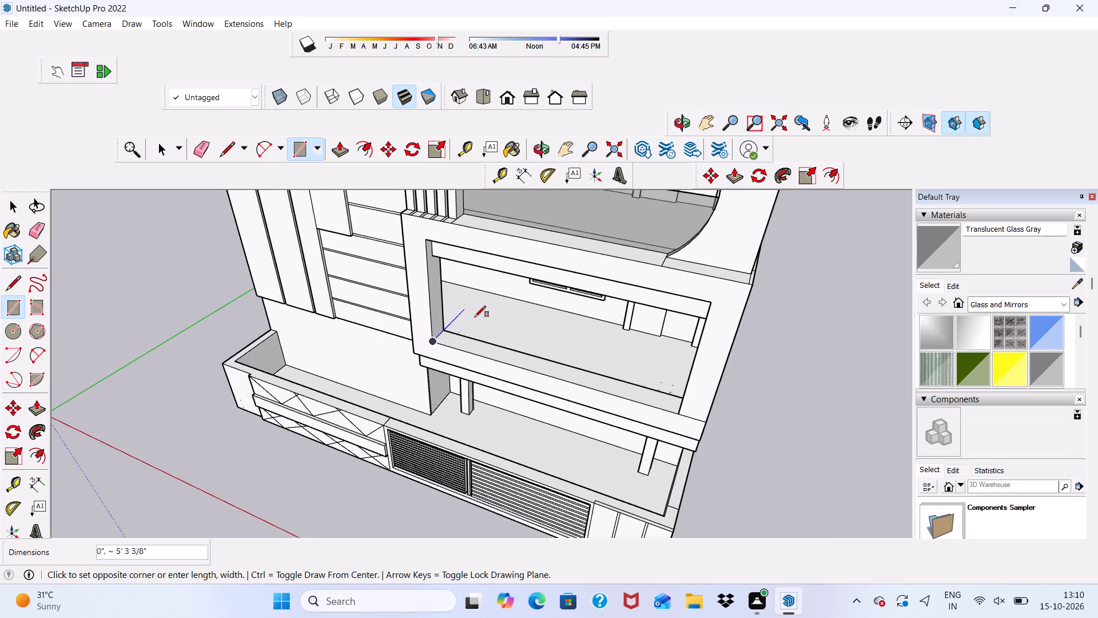
click(700, 370)
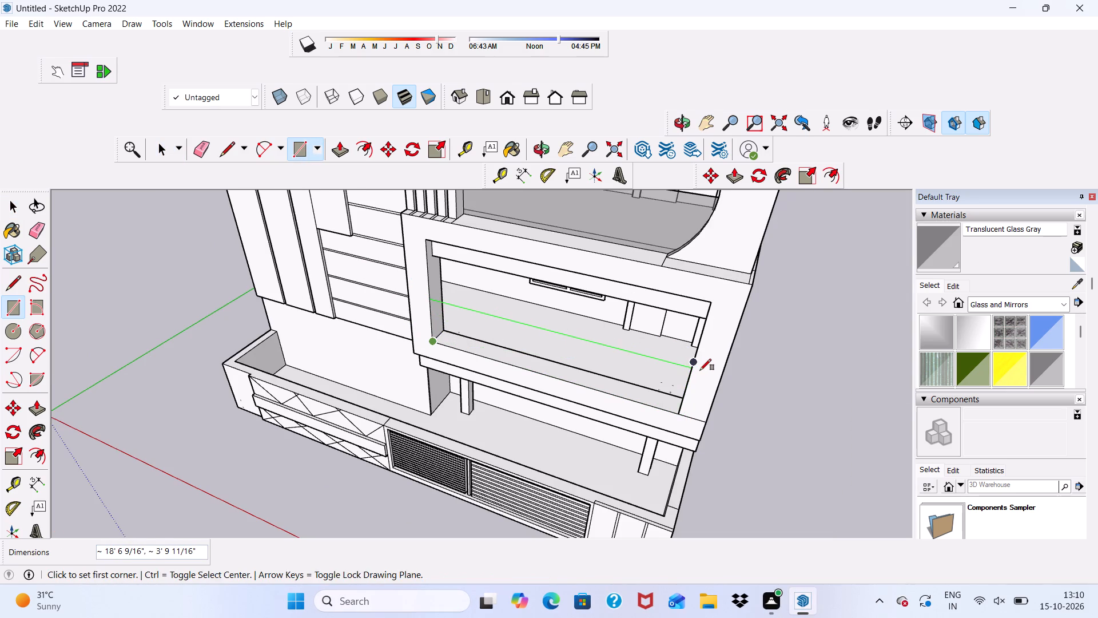
Delete the face filling the lower balcony's opening above the front panel.
scroll(651, 332, down, 3)
key(space)
click(614, 330)
key(Delete)
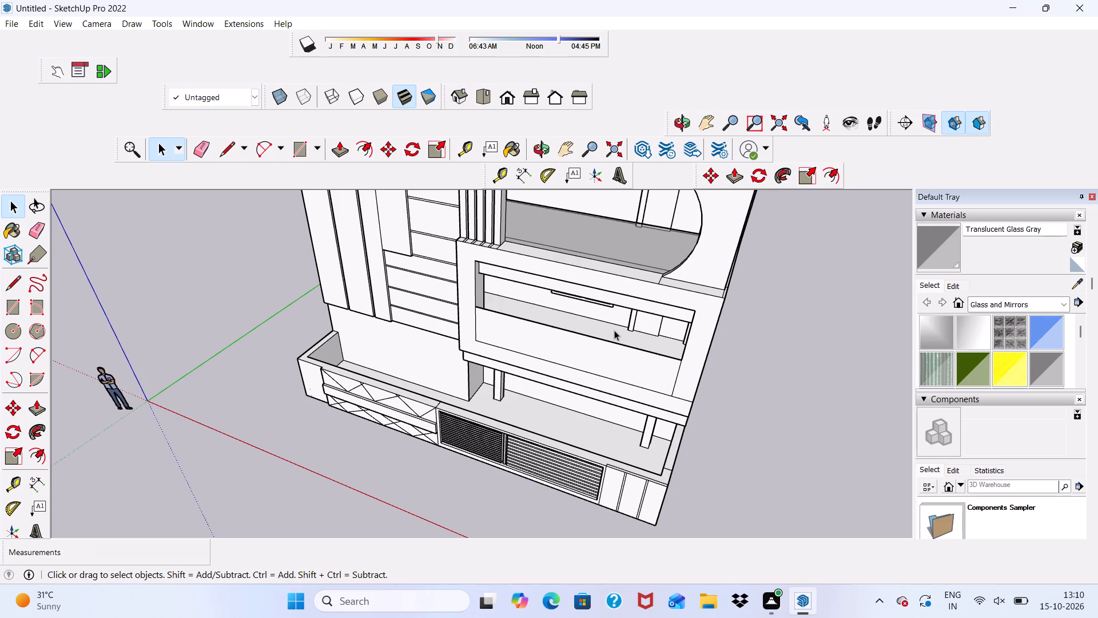
Push the topmost strip of the boundary wall's slatted section beside the diamond-patterned panel 9" through the wall.
scroll(594, 324, down, 4)
middle_click(595, 328)
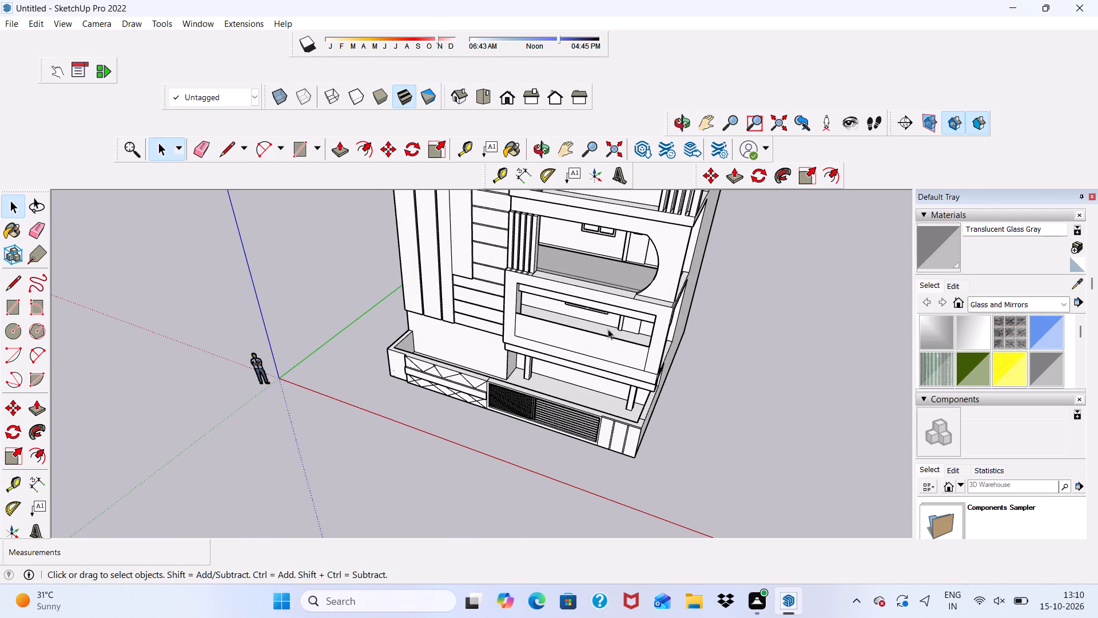
key(space)
scroll(608, 329, down, 9)
middle_drag(618, 369, 669, 216)
scroll(650, 290, up, 5)
scroll(612, 332, down, 3)
scroll(579, 385, up, 20)
scroll(579, 385, up, 2)
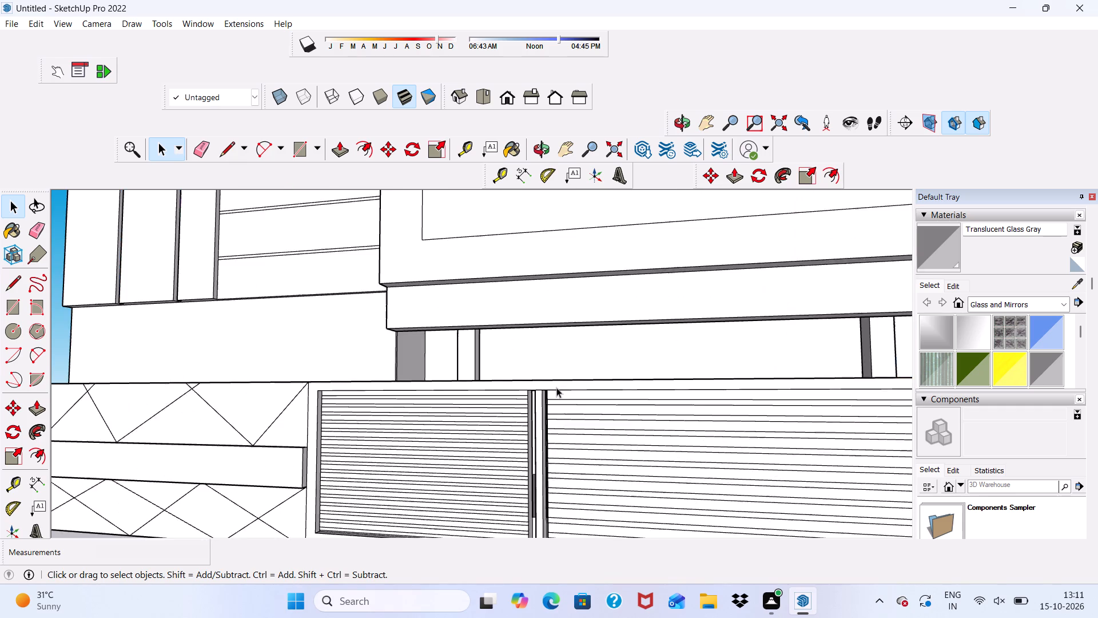
scroll(556, 387, up, 3)
scroll(433, 392, up, 11)
click(420, 391)
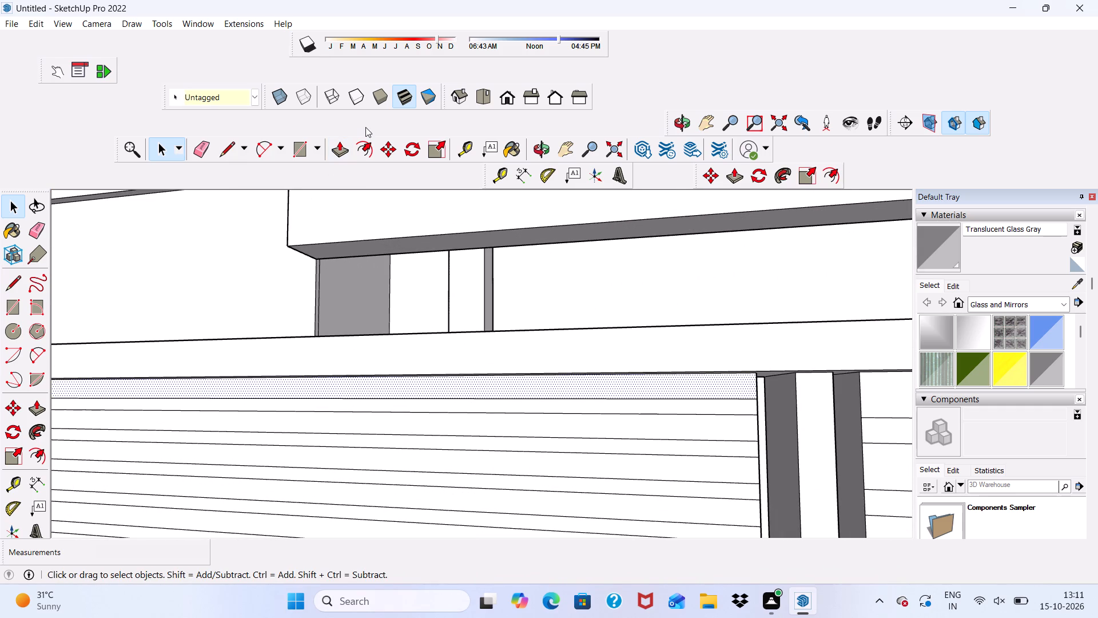
click(339, 146)
scroll(307, 430, up, 2)
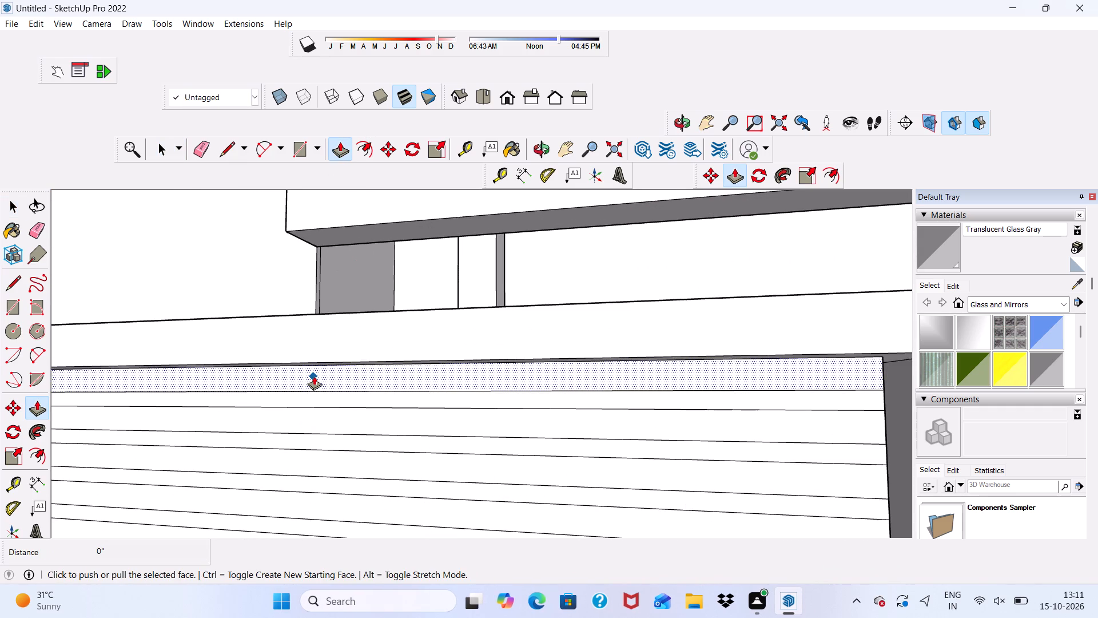
click(314, 376)
scroll(376, 310, down, 1)
middle_drag(379, 305, 375, 428)
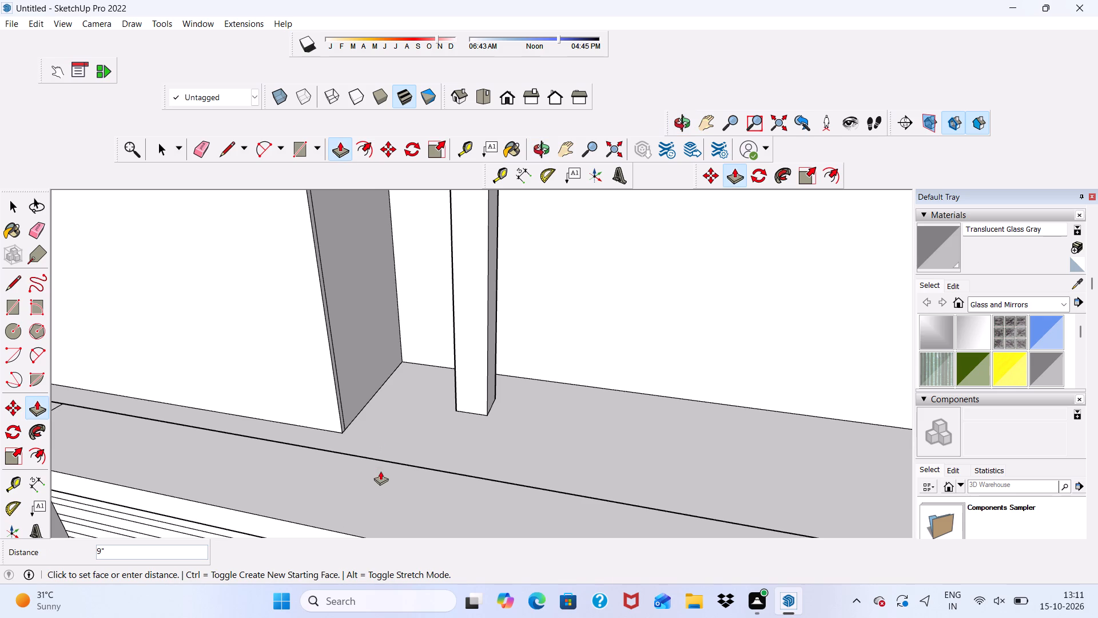
scroll(381, 470, up, 1)
scroll(408, 460, down, 2)
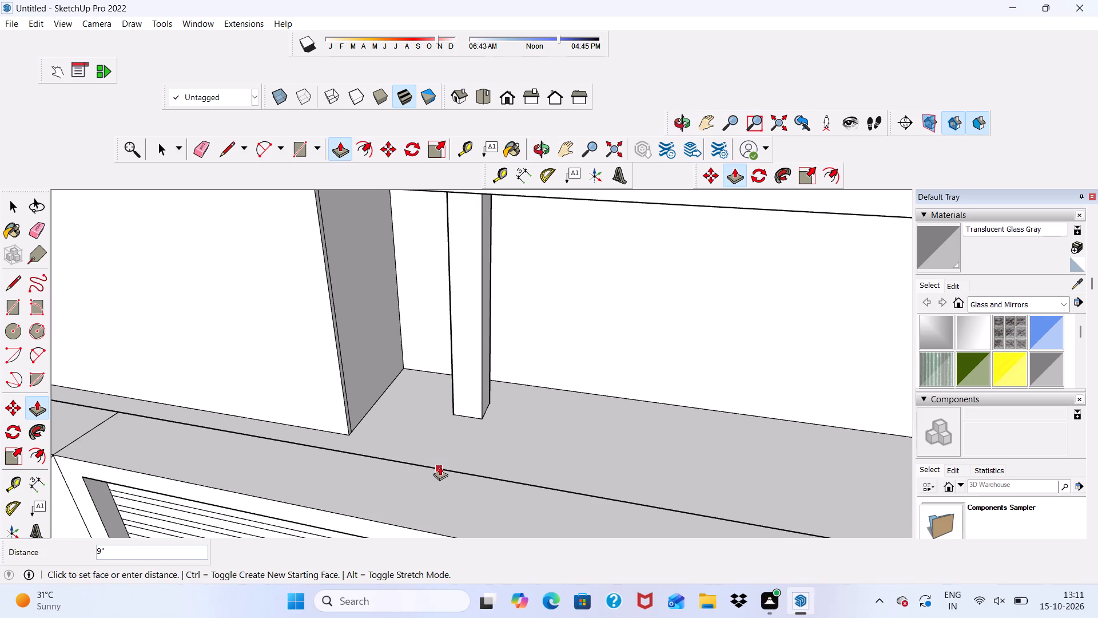
click(439, 468)
Push the second gap strip, just below the top slat of the same section, 9" through the wall.
scroll(415, 373, down, 6)
scroll(343, 439, up, 11)
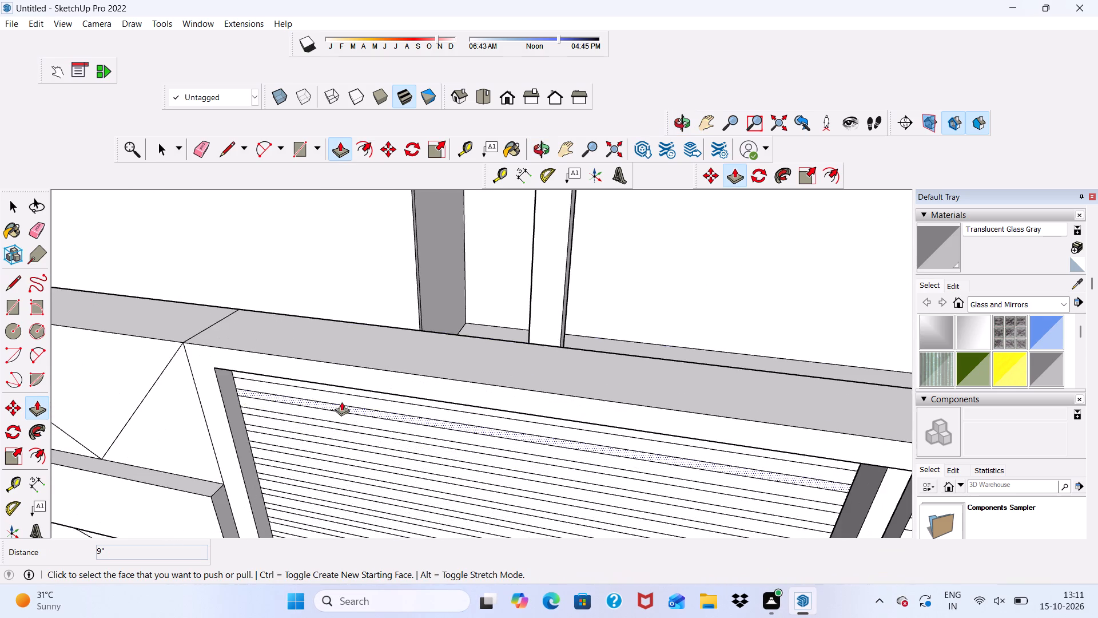
scroll(341, 399, down, 1)
middle_drag(341, 399, 341, 315)
scroll(325, 382, up, 4)
scroll(324, 346, down, 5)
middle_drag(327, 332, 341, 326)
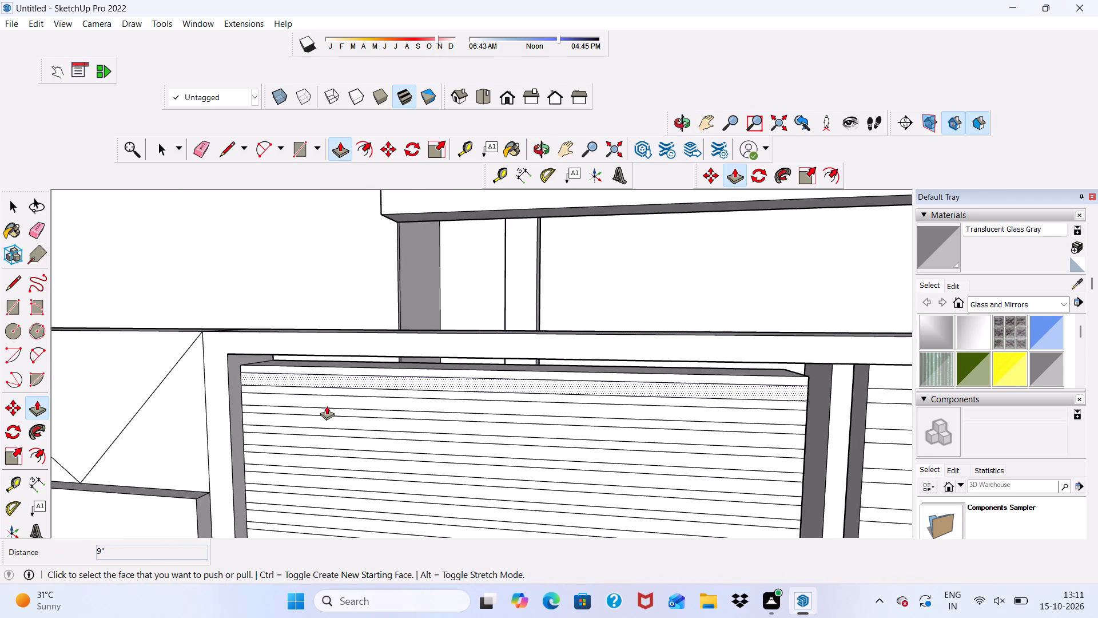
scroll(327, 406, up, 5)
click(308, 363)
scroll(355, 286, down, 1)
middle_drag(356, 286, 365, 386)
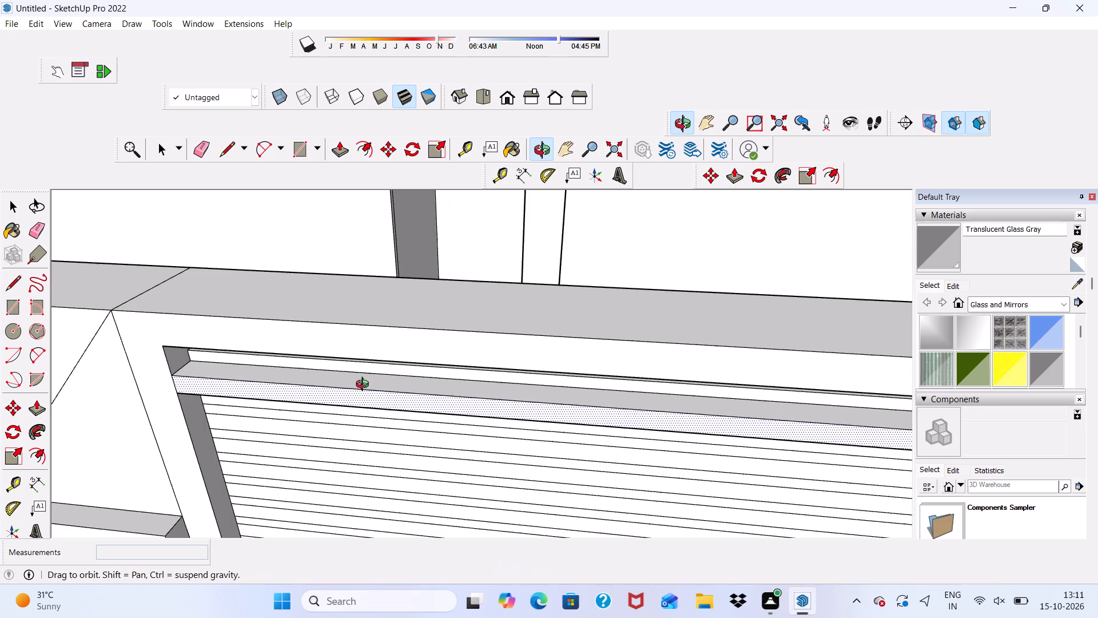
middle_drag(365, 386, 221, 438)
scroll(464, 302, up, 4)
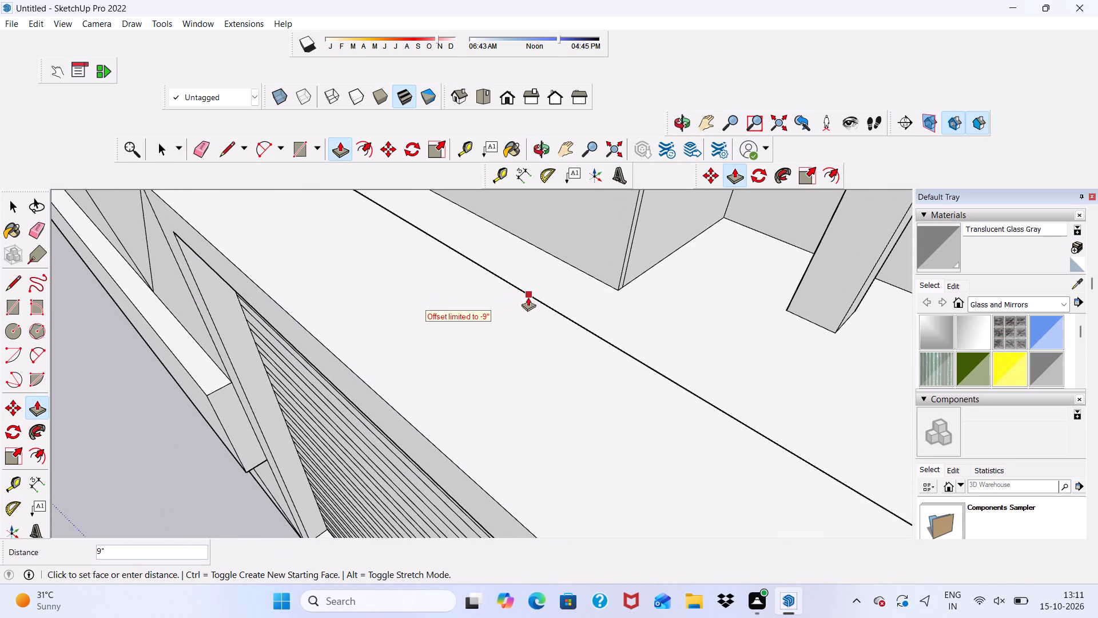
click(528, 297)
Extend the side face of the post between the slatted sections about 2 5/8" to meet the slat ends.
scroll(405, 307, down, 9)
middle_drag(284, 391, 304, 240)
scroll(304, 240, up, 1)
scroll(0, 349, down, 6)
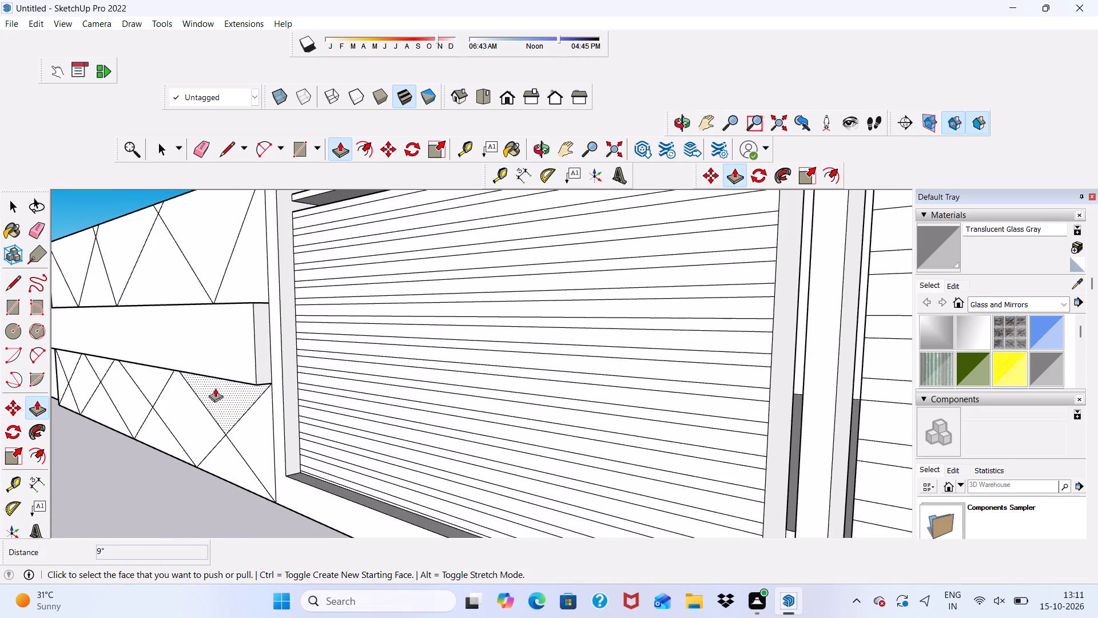
scroll(215, 388, down, 9)
scroll(471, 310, up, 6)
scroll(445, 319, down, 5)
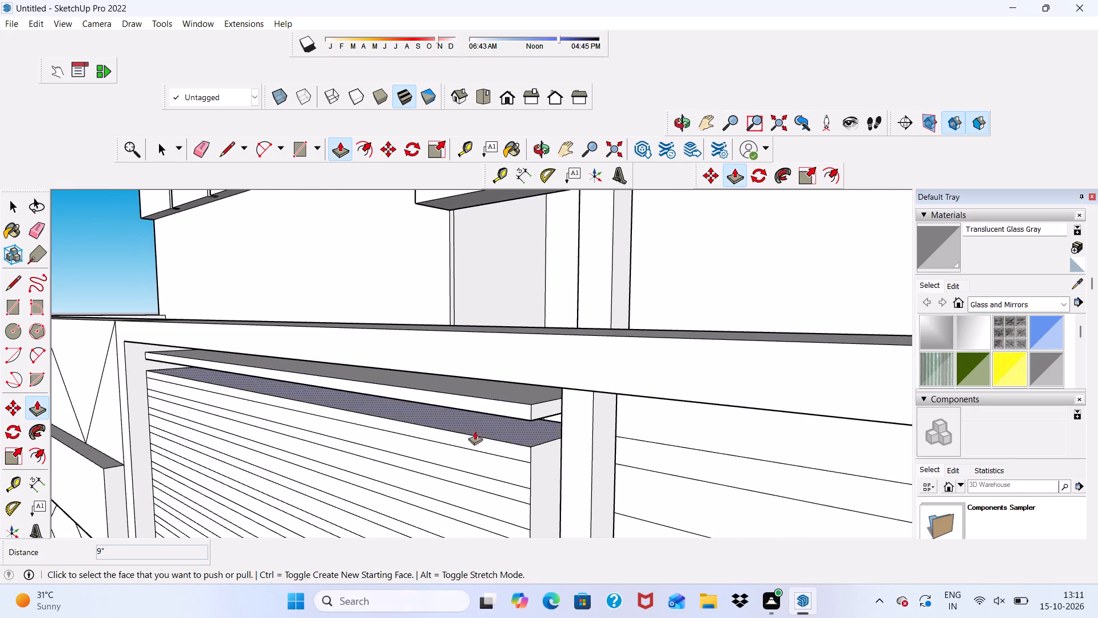
middle_drag(480, 434, 577, 432)
scroll(570, 381, up, 1)
scroll(535, 341, down, 6)
middle_drag(576, 426, 499, 442)
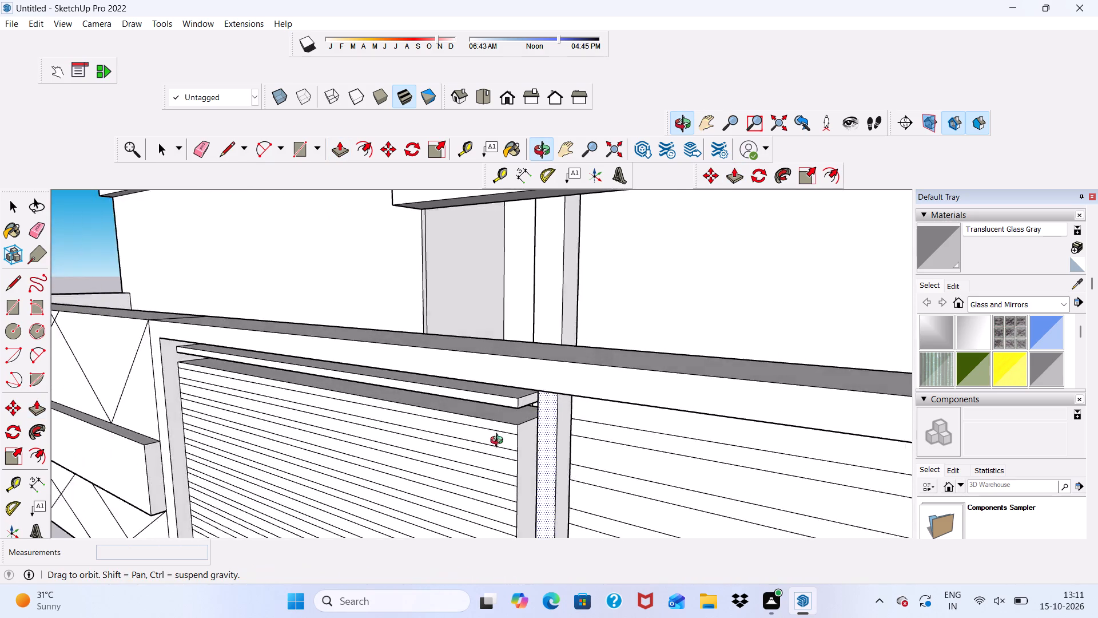
middle_drag(499, 442, 664, 425)
scroll(570, 432, up, 6)
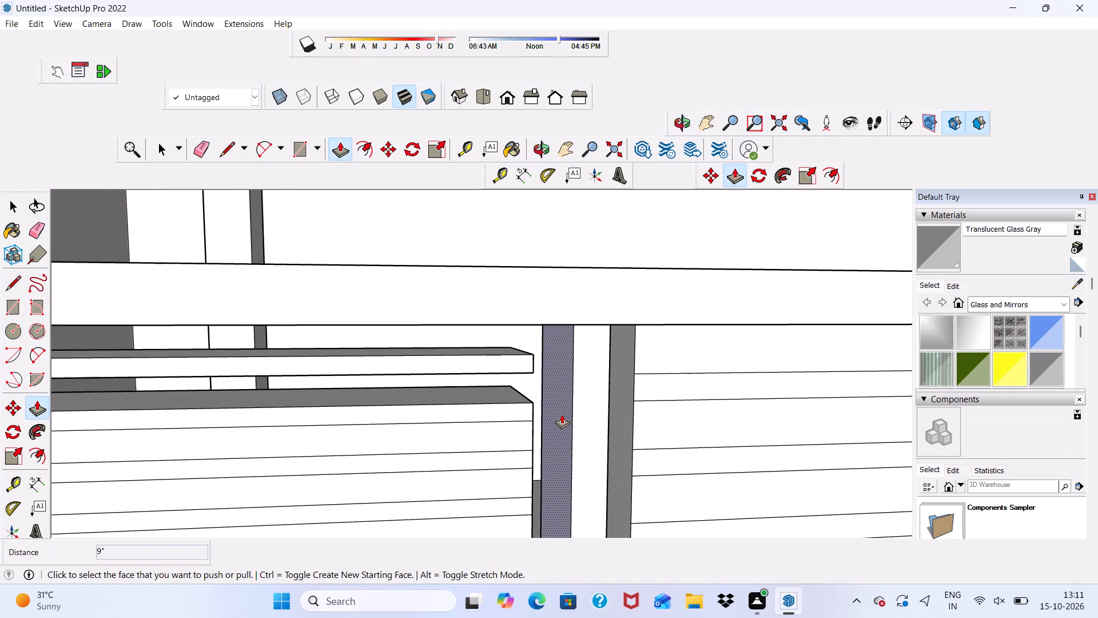
click(562, 414)
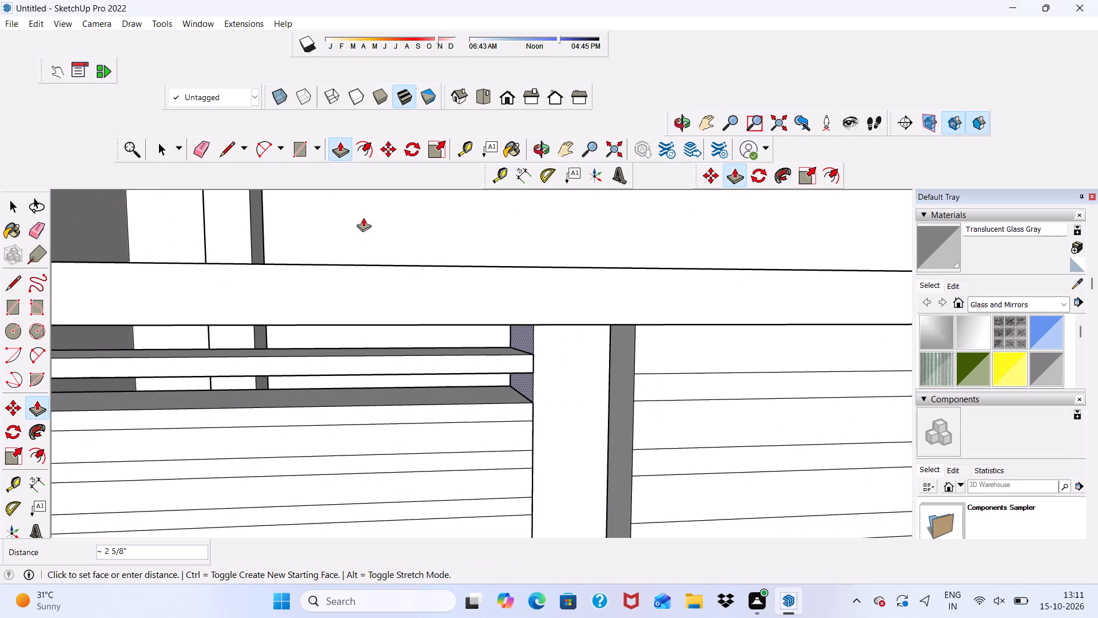
click(363, 217)
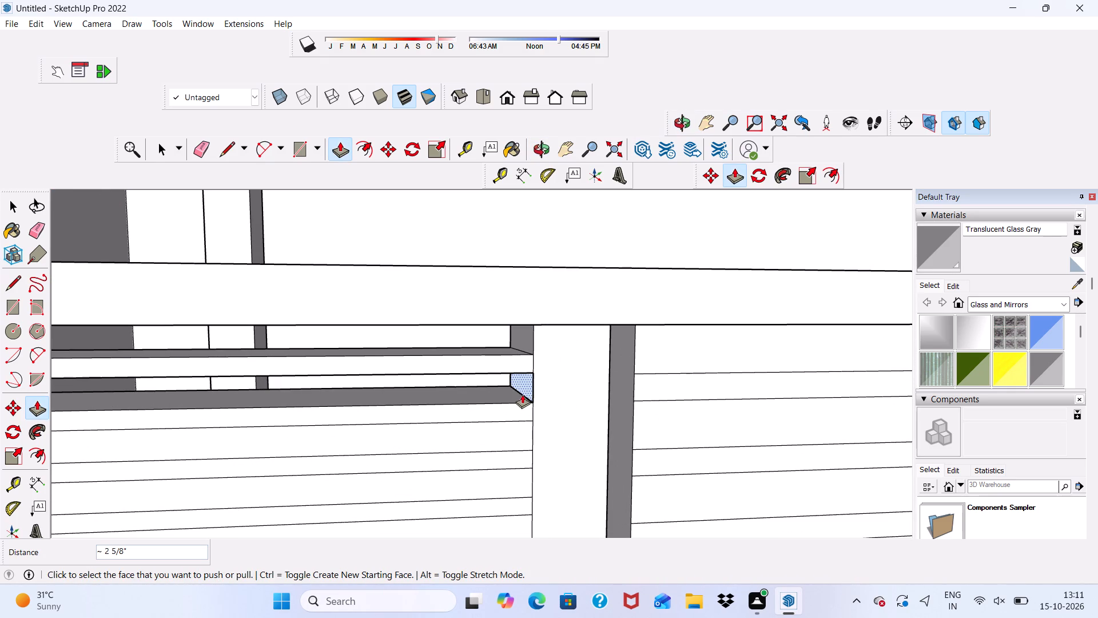
scroll(534, 389, up, 3)
click(522, 383)
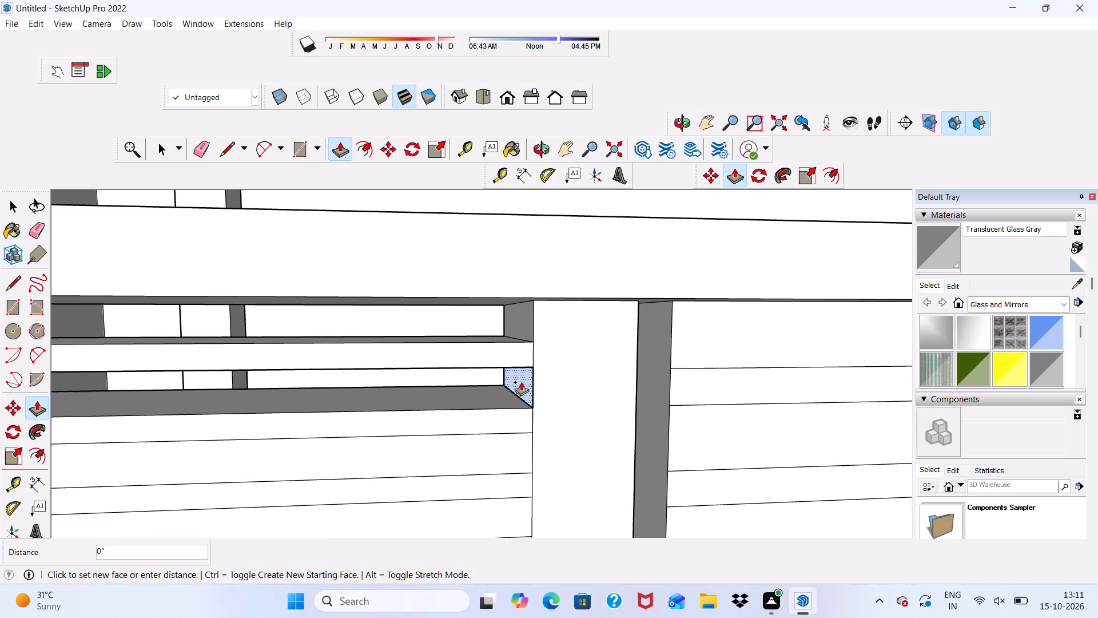
click(525, 379)
key(space)
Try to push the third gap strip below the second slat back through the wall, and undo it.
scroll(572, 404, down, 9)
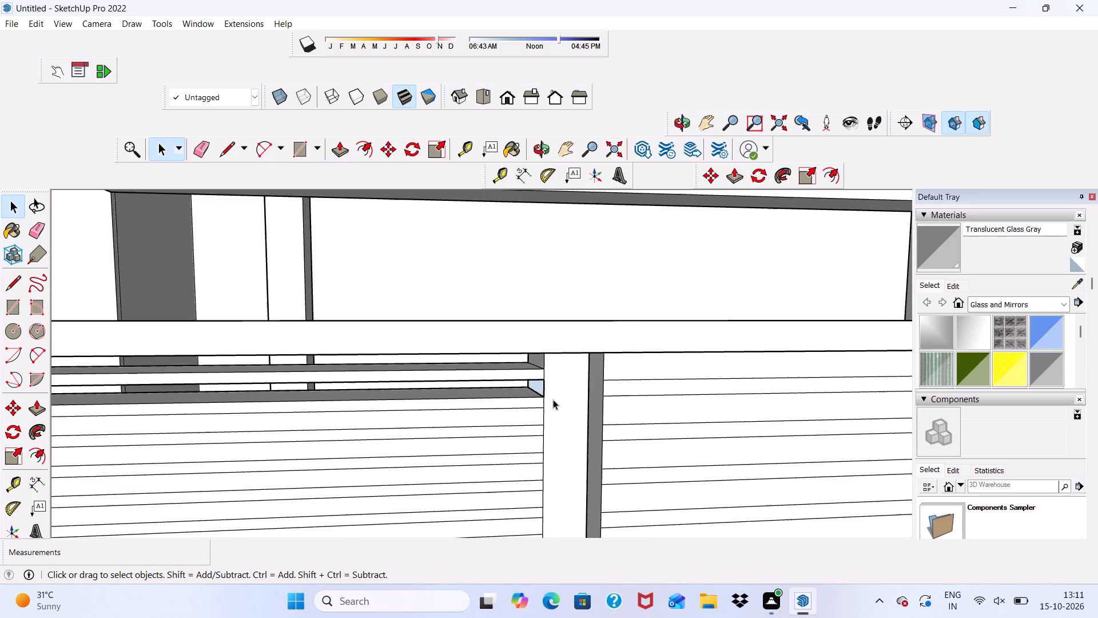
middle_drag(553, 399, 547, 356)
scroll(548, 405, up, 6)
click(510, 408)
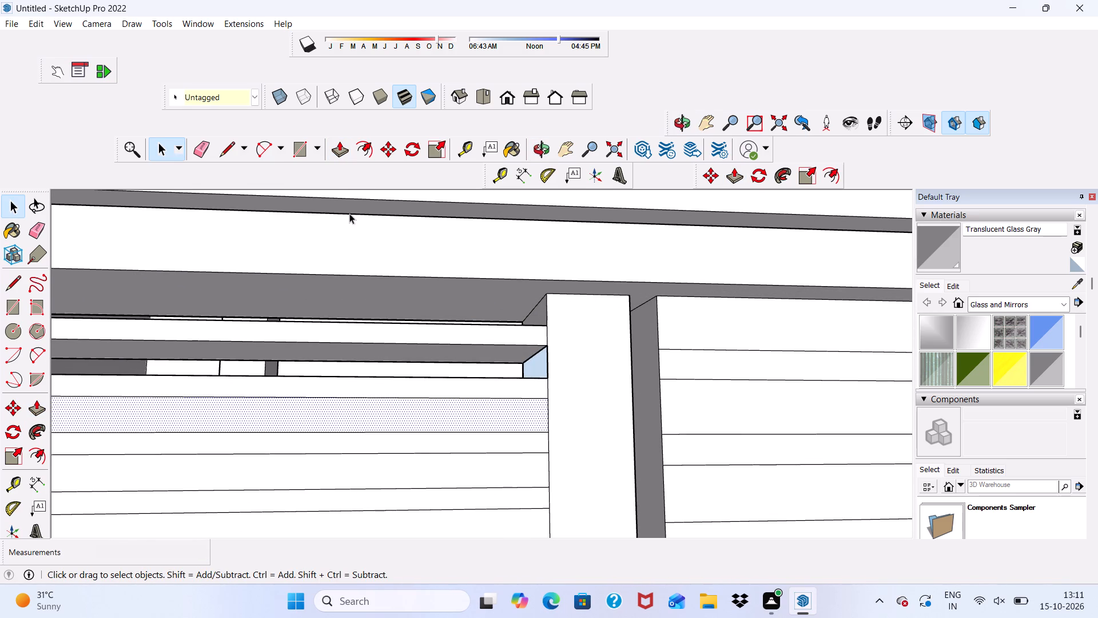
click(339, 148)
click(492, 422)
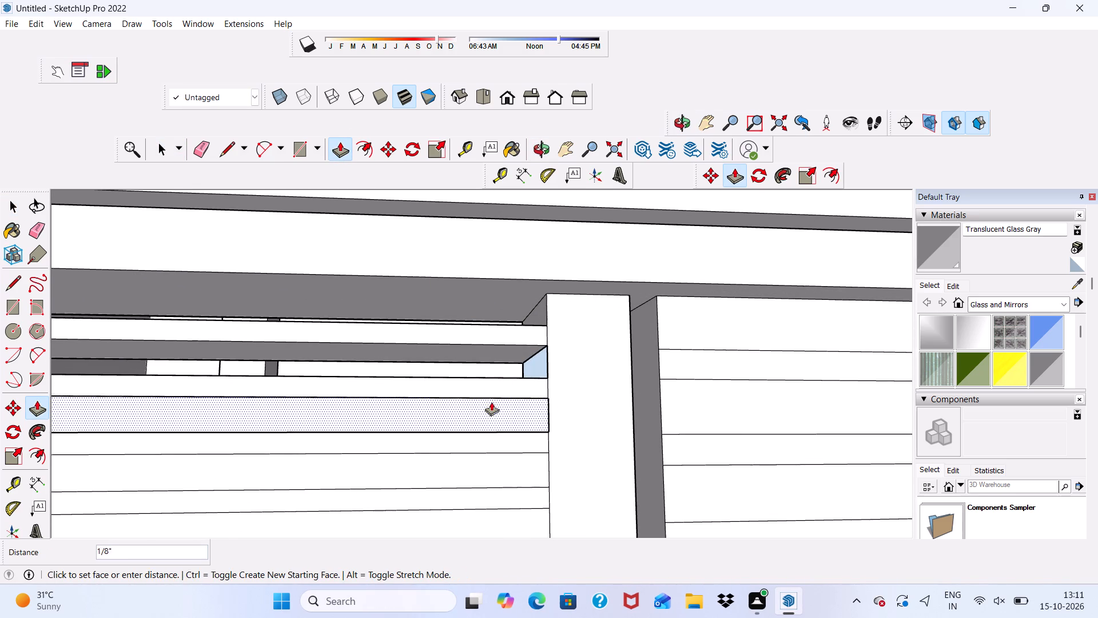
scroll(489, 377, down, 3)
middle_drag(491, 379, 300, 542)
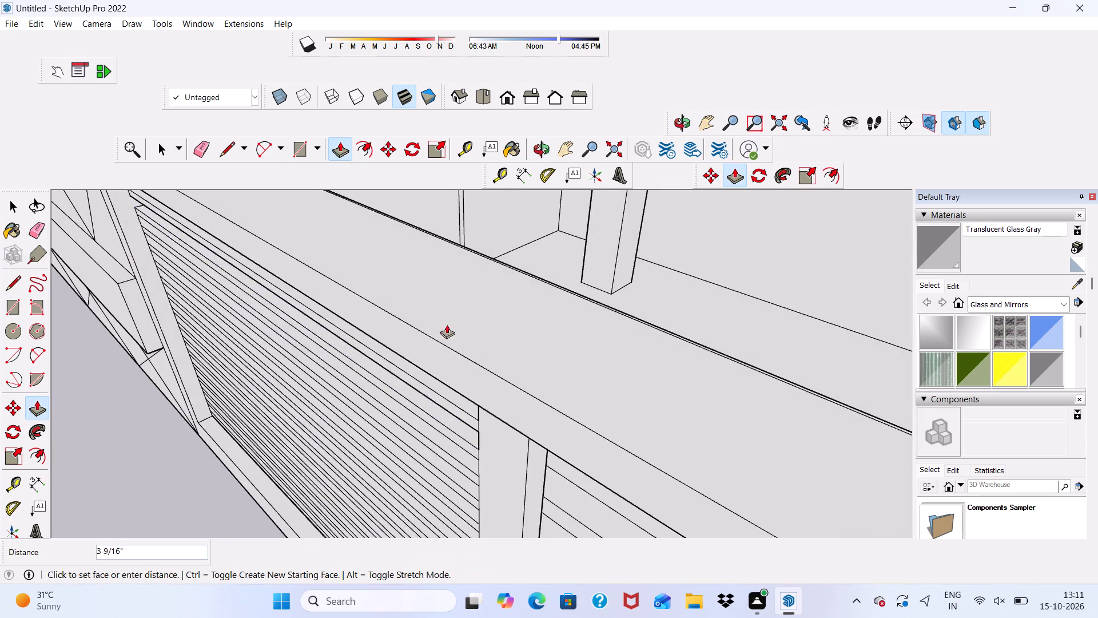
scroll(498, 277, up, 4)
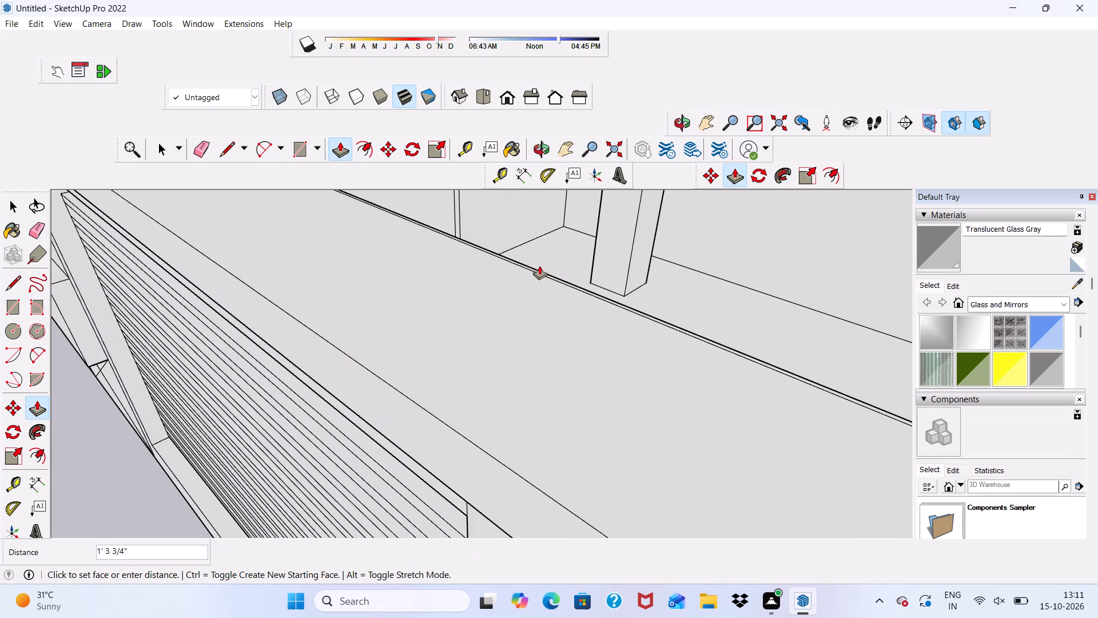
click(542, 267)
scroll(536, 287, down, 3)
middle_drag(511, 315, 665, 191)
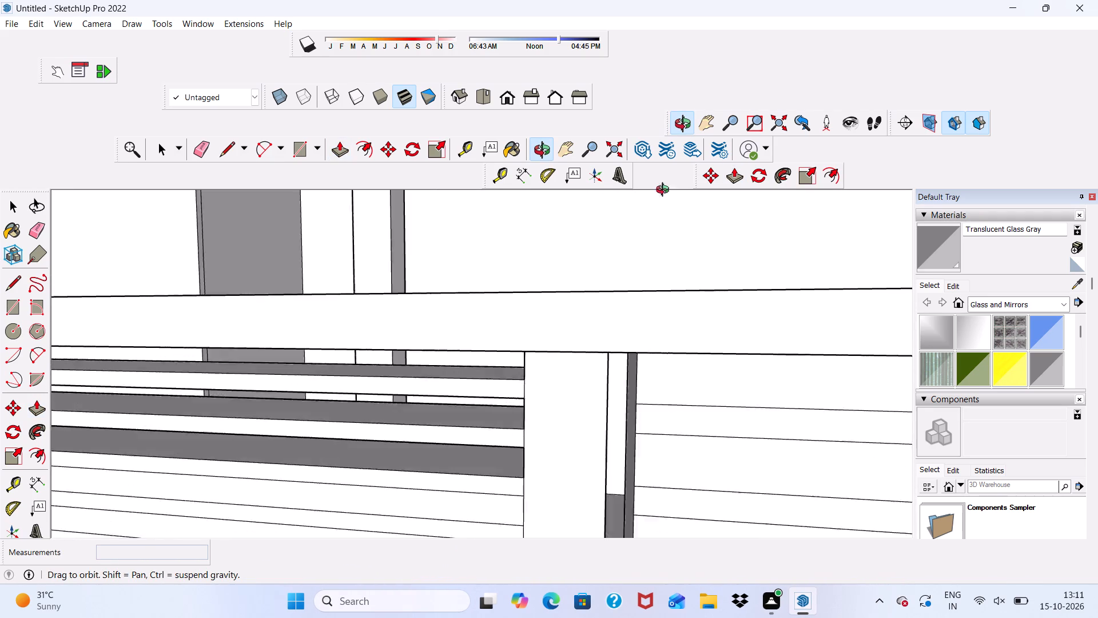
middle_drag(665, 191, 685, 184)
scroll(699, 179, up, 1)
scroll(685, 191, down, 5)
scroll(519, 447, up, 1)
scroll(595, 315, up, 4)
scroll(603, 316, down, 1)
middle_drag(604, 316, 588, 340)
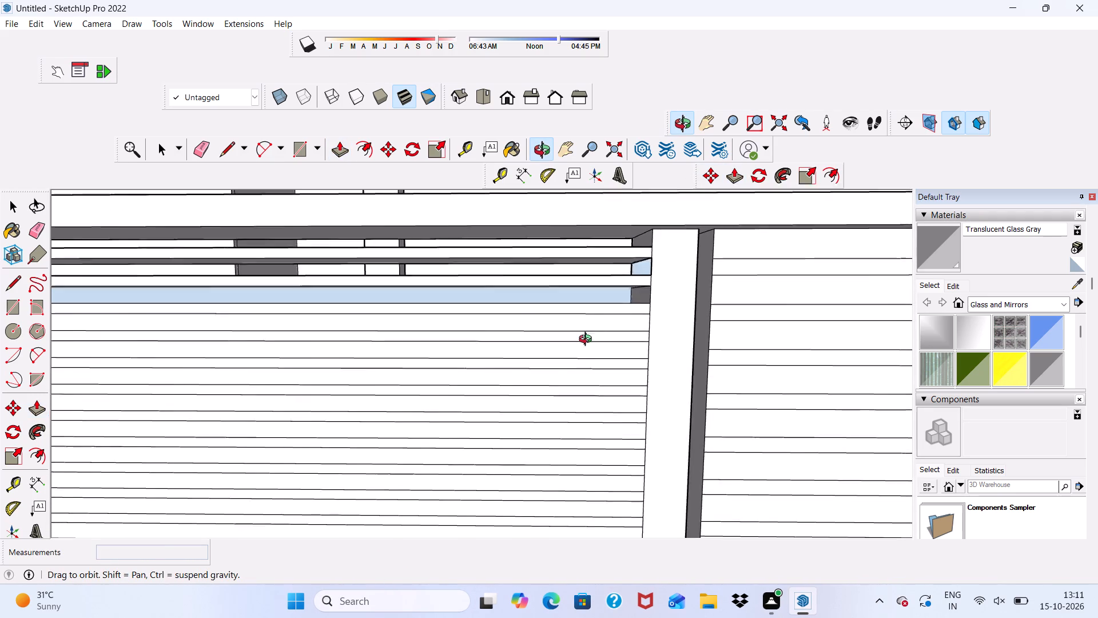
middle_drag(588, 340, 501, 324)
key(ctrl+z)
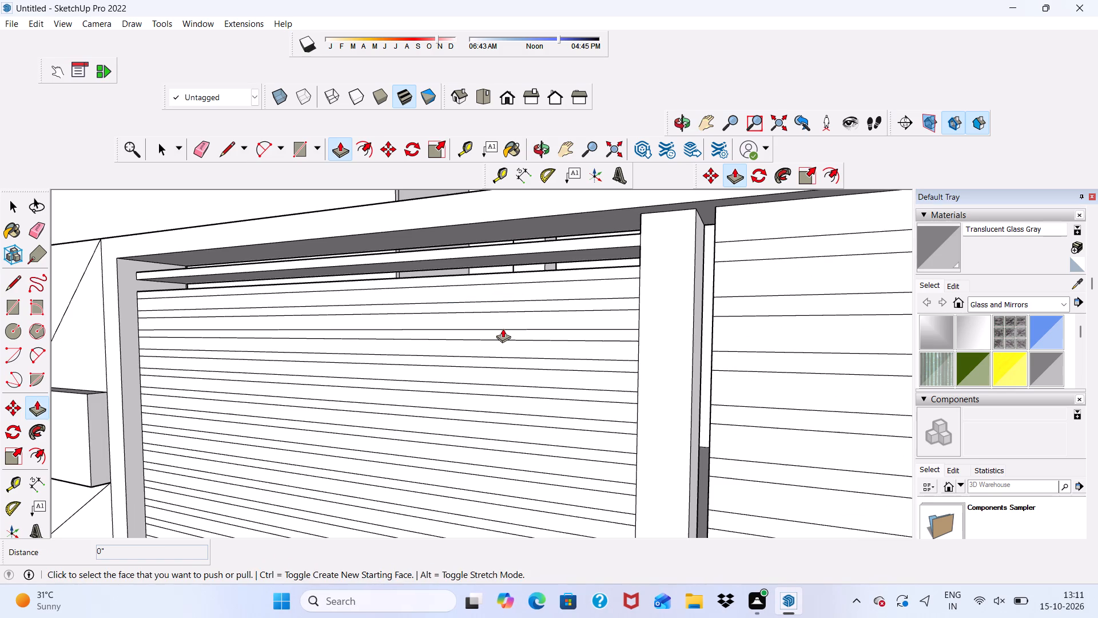
Erase the stray line running along the boundary wall's top face near its back edge.
scroll(498, 326, down, 1)
middle_drag(497, 332, 396, 482)
scroll(441, 441, up, 1)
key(space)
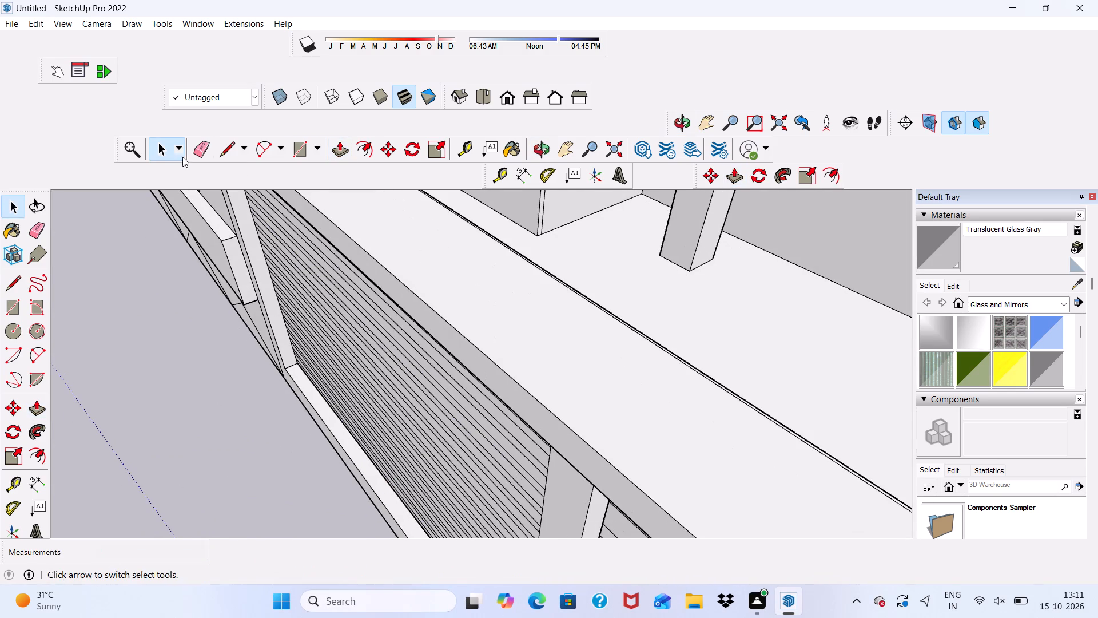
click(196, 148)
scroll(534, 225, up, 4)
scroll(523, 232, down, 1)
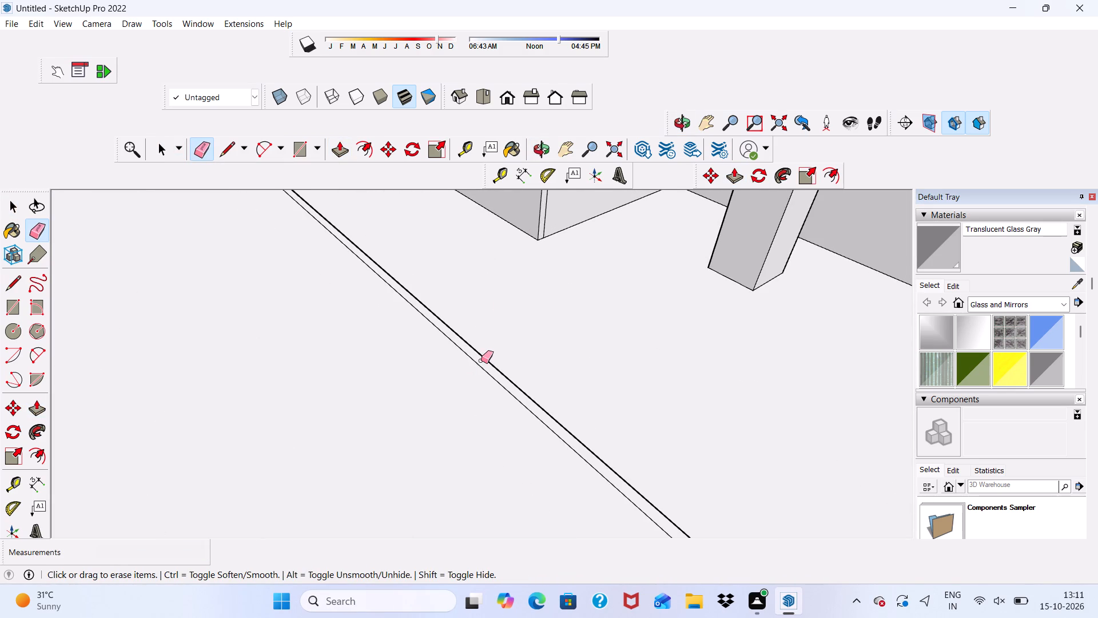
click(479, 365)
scroll(432, 352, down, 5)
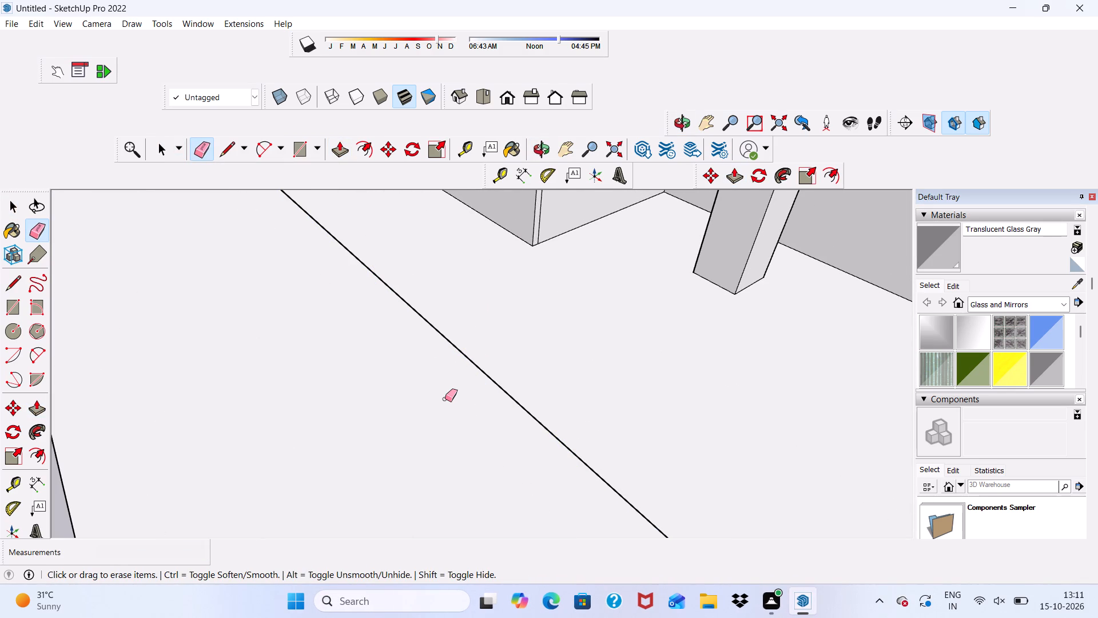
key(space)
Push the third gap strip, below the second slat of the same section, 9" to the wall's back edge.
scroll(402, 377, down, 2)
middle_drag(388, 386, 489, 320)
scroll(506, 310, down, 6)
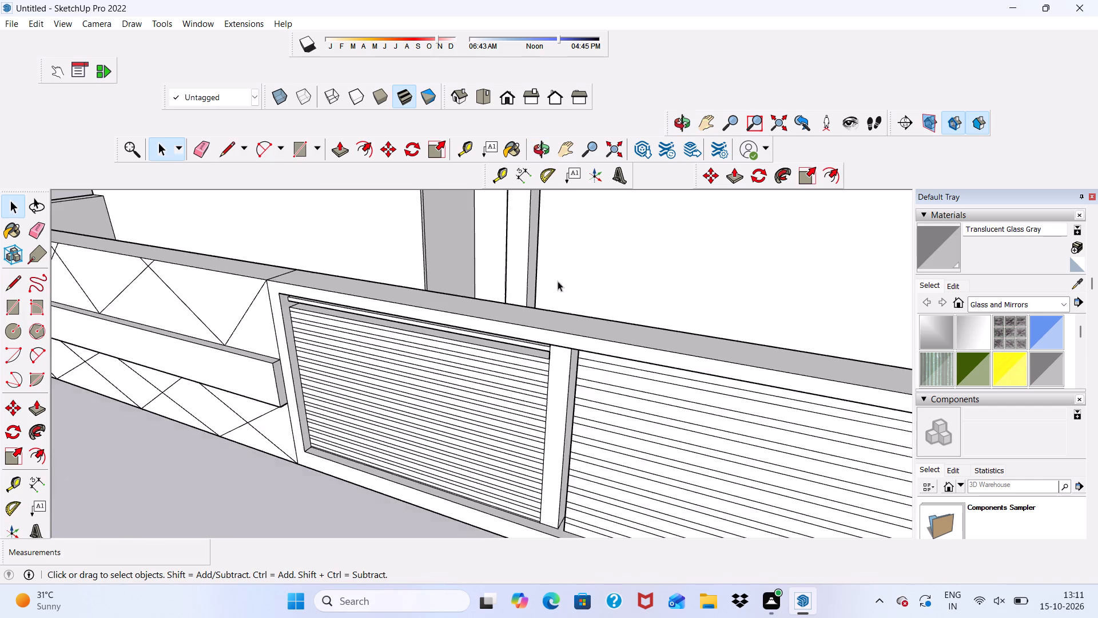
scroll(558, 281, down, 6)
middle_drag(502, 312, 552, 275)
scroll(550, 274, up, 11)
middle_drag(560, 376, 560, 308)
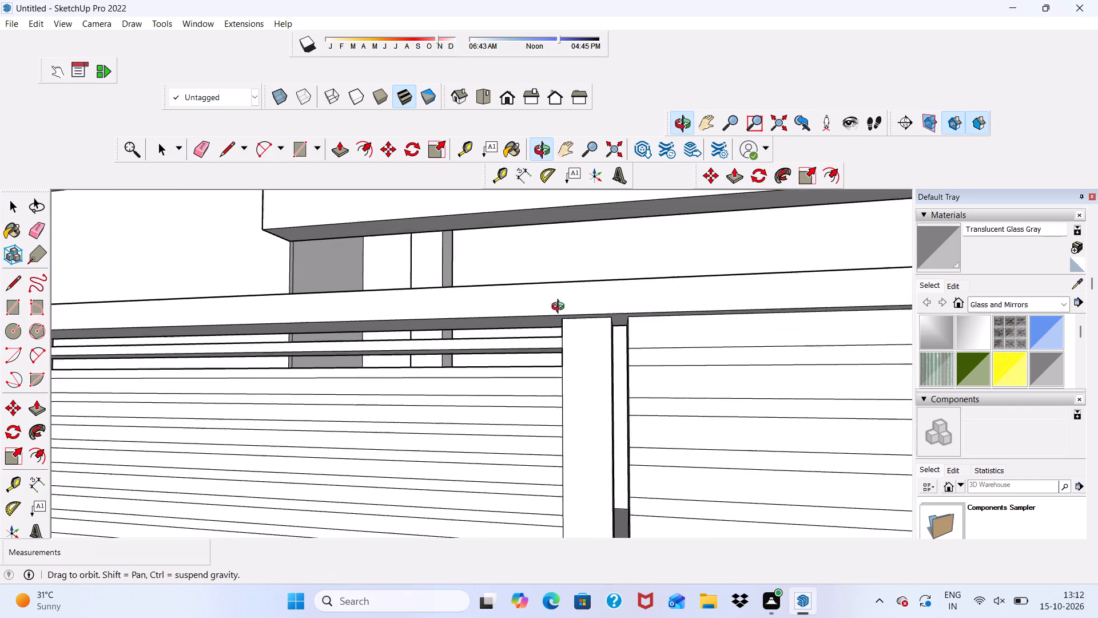
middle_drag(560, 308, 562, 306)
scroll(540, 365, up, 5)
scroll(516, 374, down, 1)
click(502, 390)
scroll(531, 291, down, 1)
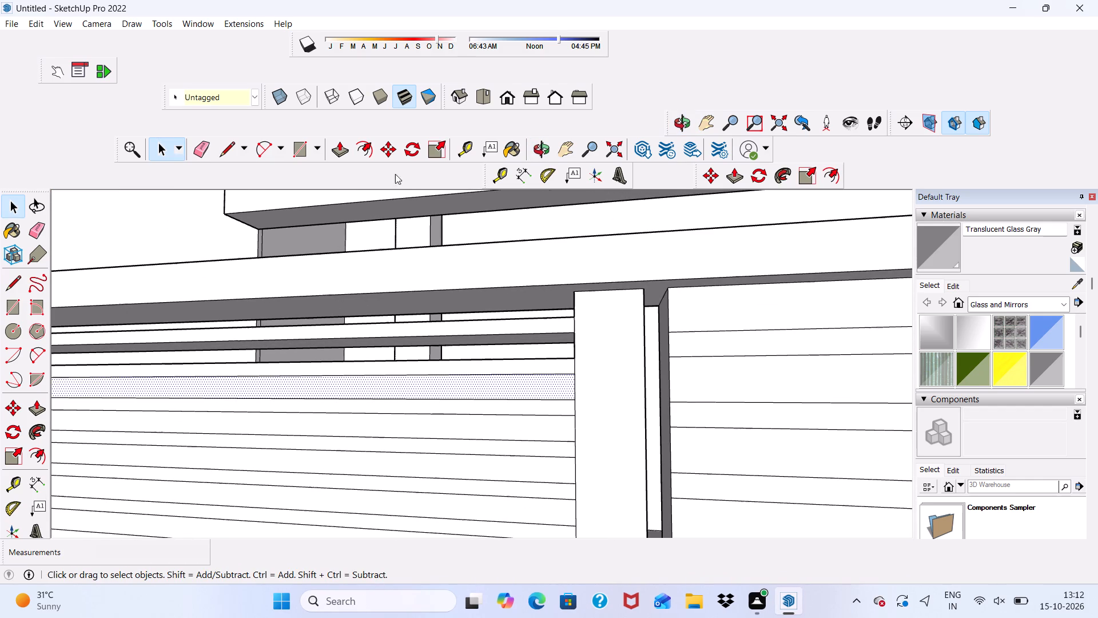
click(336, 153)
click(439, 385)
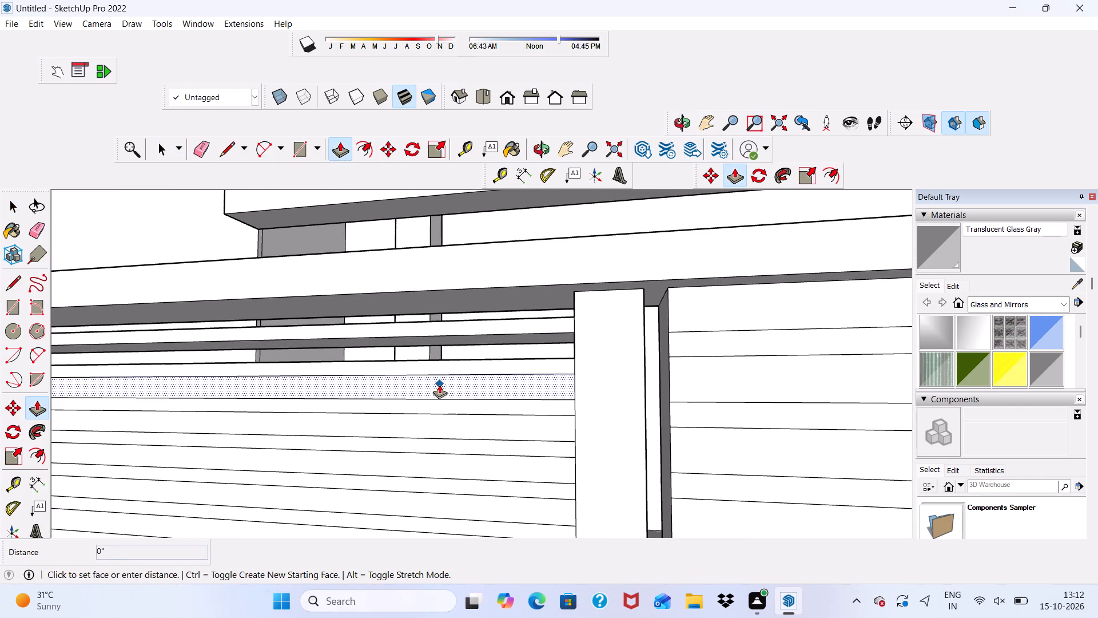
scroll(479, 232, down, 1)
middle_drag(482, 233, 432, 342)
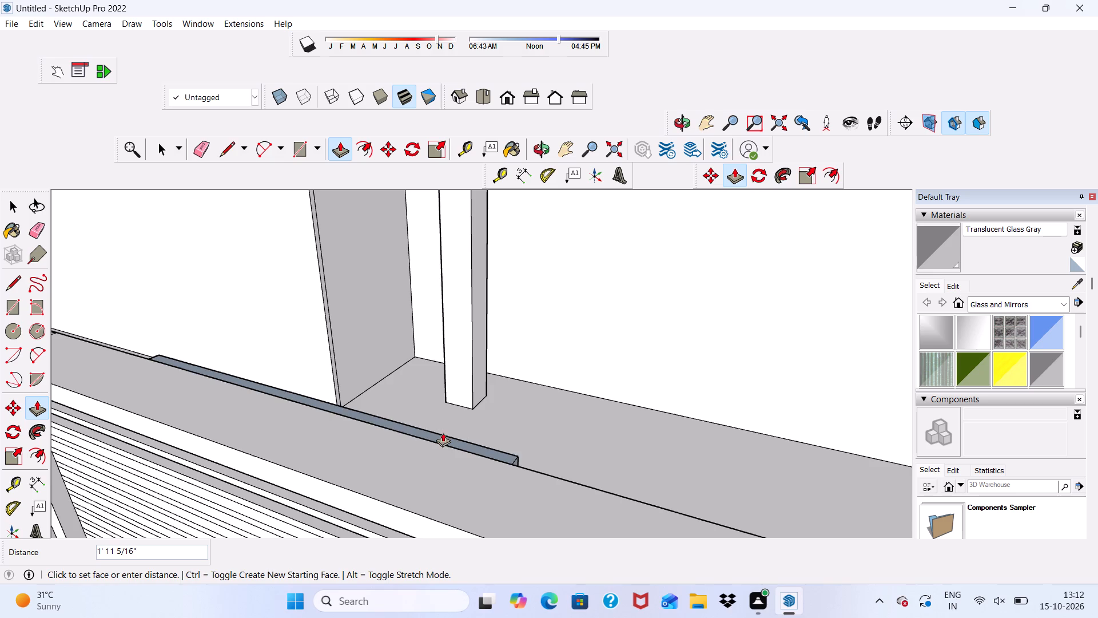
scroll(449, 446, up, 2)
click(472, 449)
scroll(455, 369, down, 13)
middle_drag(443, 441, 529, 364)
scroll(507, 430, up, 7)
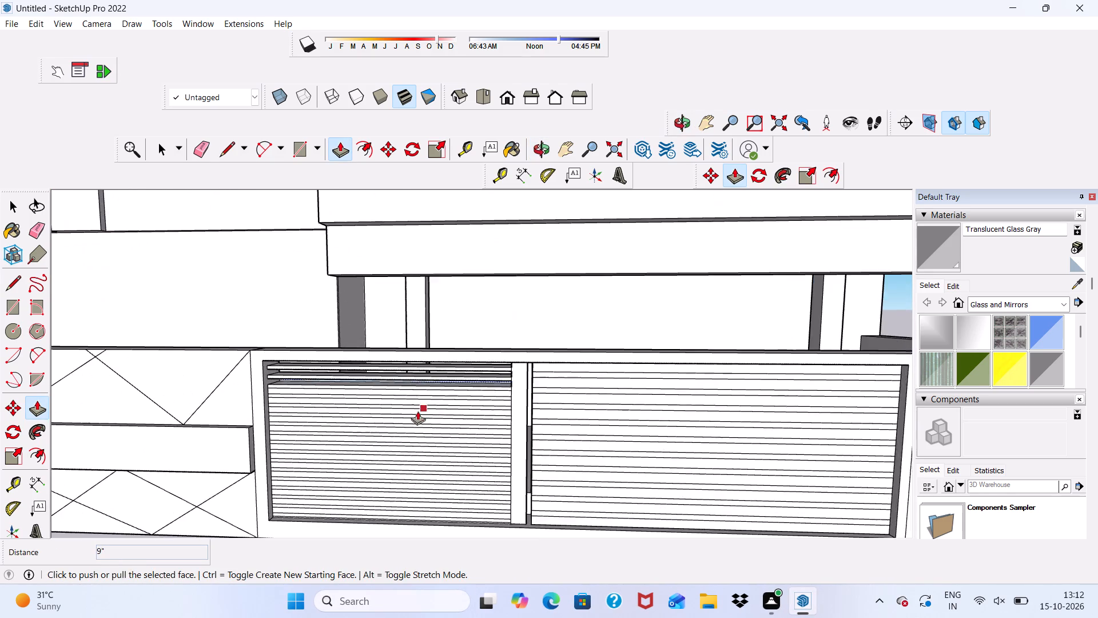
scroll(417, 411, up, 4)
scroll(301, 381, up, 4)
scroll(331, 384, down, 1)
scroll(404, 363, up, 5)
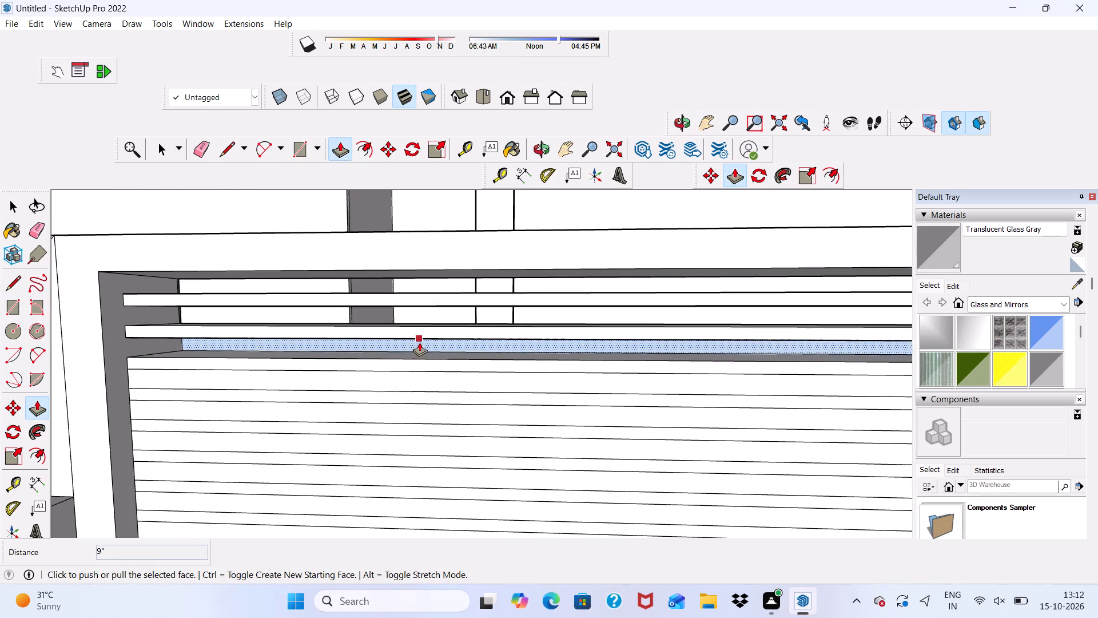
Delete the leftover back face closing the third gap, below the second slat.
scroll(419, 342, up, 1)
key(Delete)
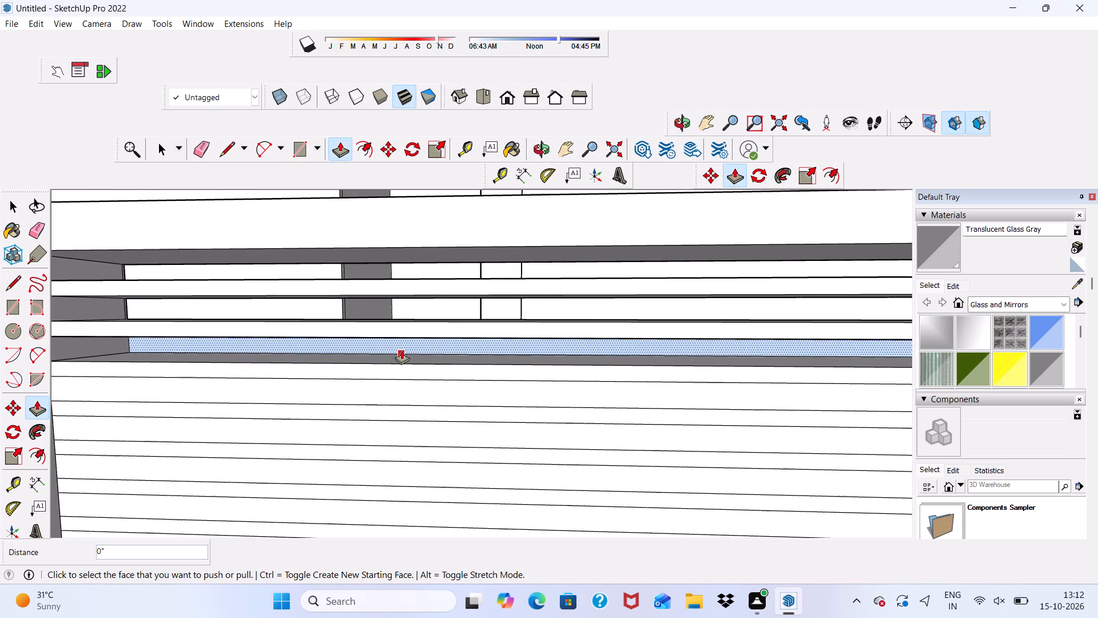
Push the fourth gap strip, below the third slat, 9" to the wall's back edge and delete its leftover back face.
scroll(492, 356, down, 7)
middle_drag(502, 351, 66, 489)
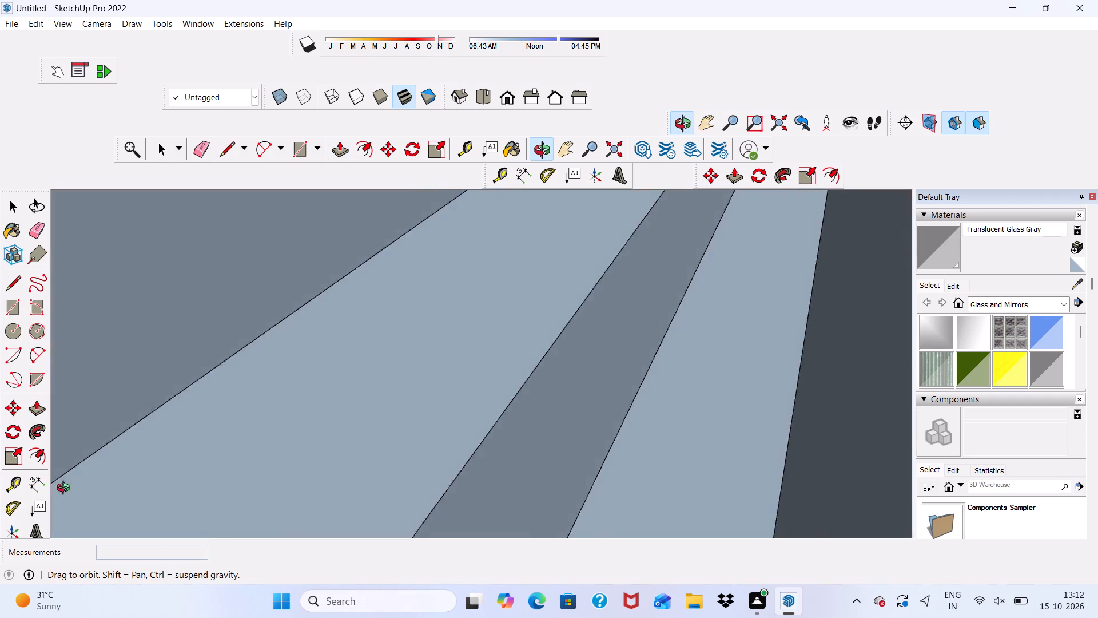
middle_drag(66, 489, 98, 436)
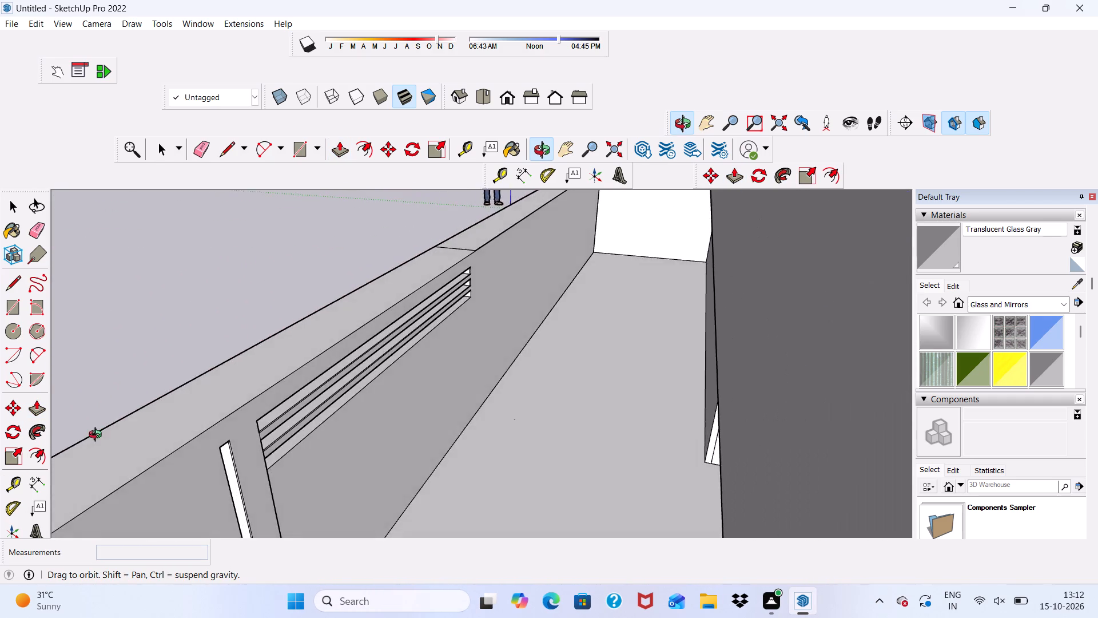
middle_drag(98, 436, 466, 361)
scroll(387, 369, up, 6)
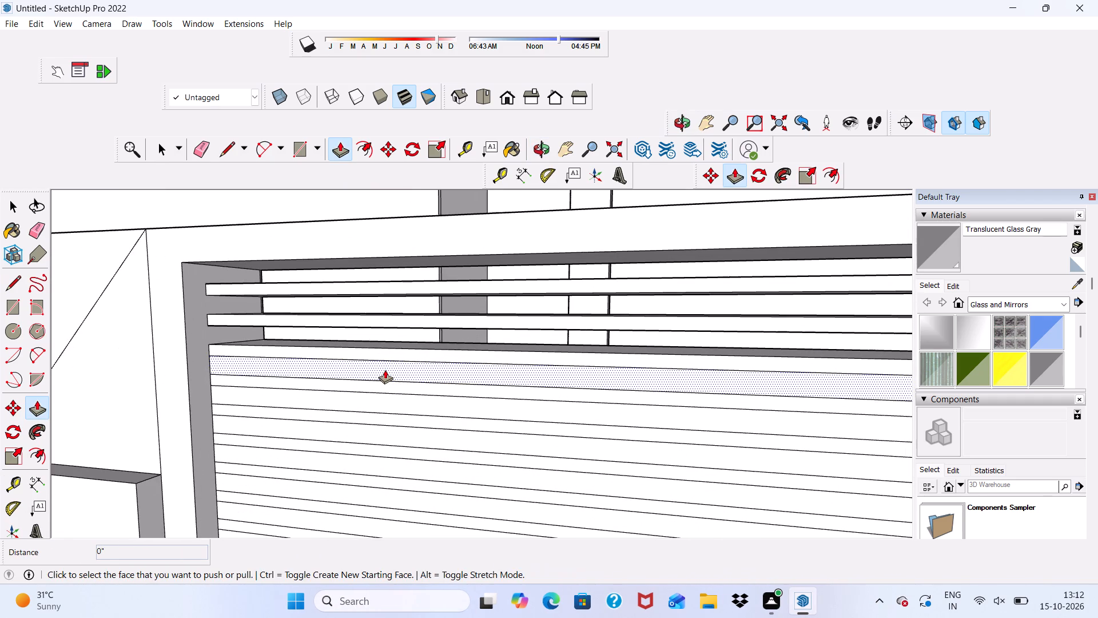
click(385, 370)
scroll(424, 247, down, 2)
middle_drag(445, 221, 327, 360)
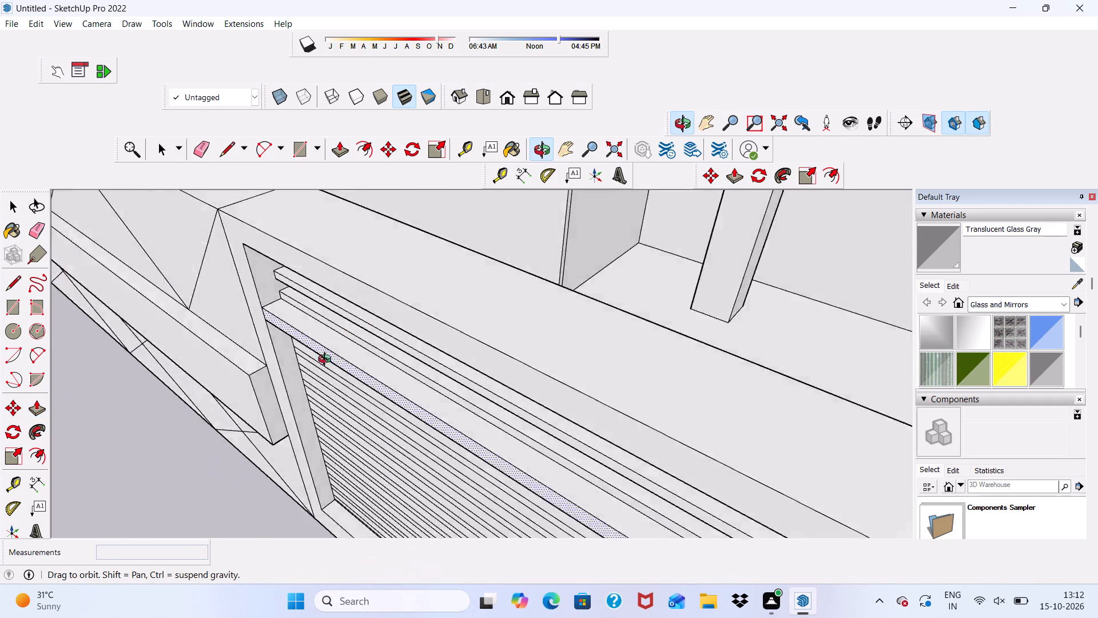
middle_drag(327, 360, 308, 371)
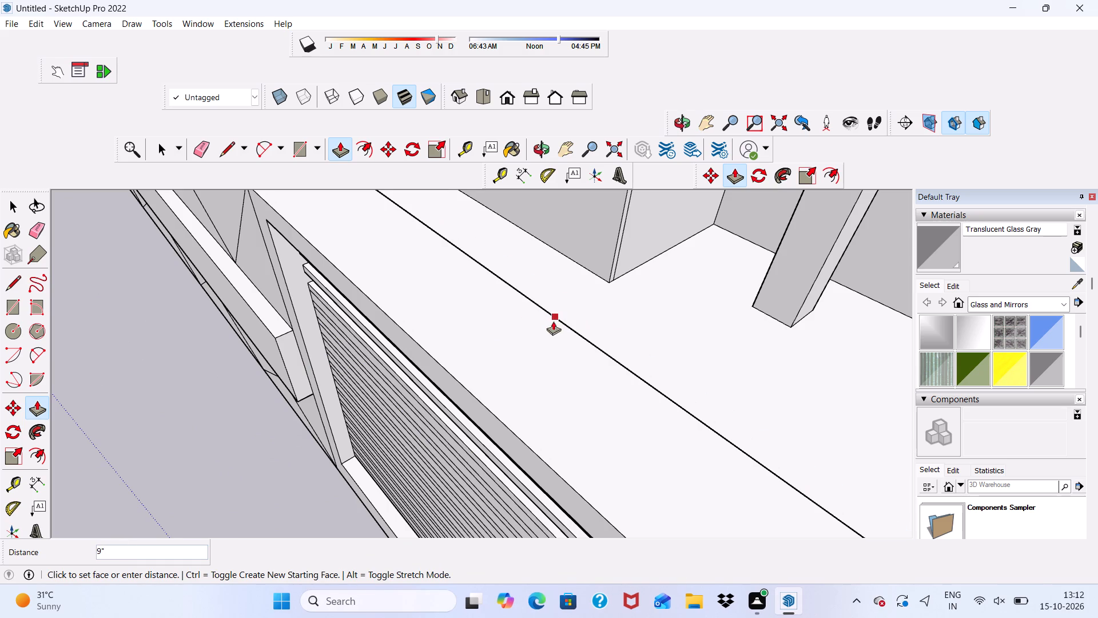
click(553, 321)
scroll(415, 394, down, 1)
middle_drag(358, 415, 455, 302)
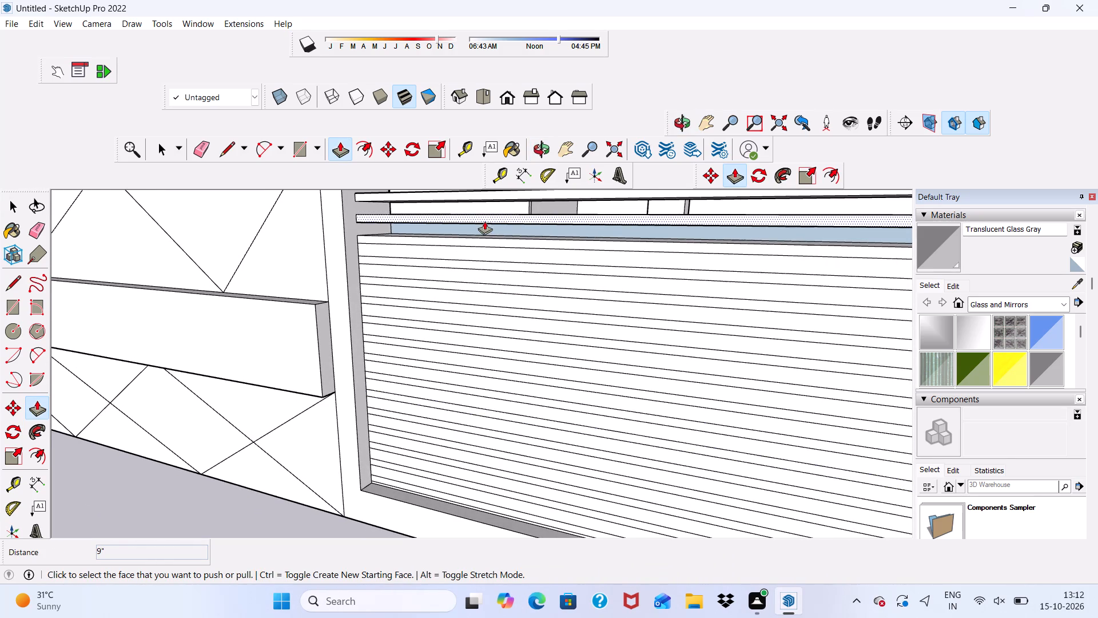
key(Delete)
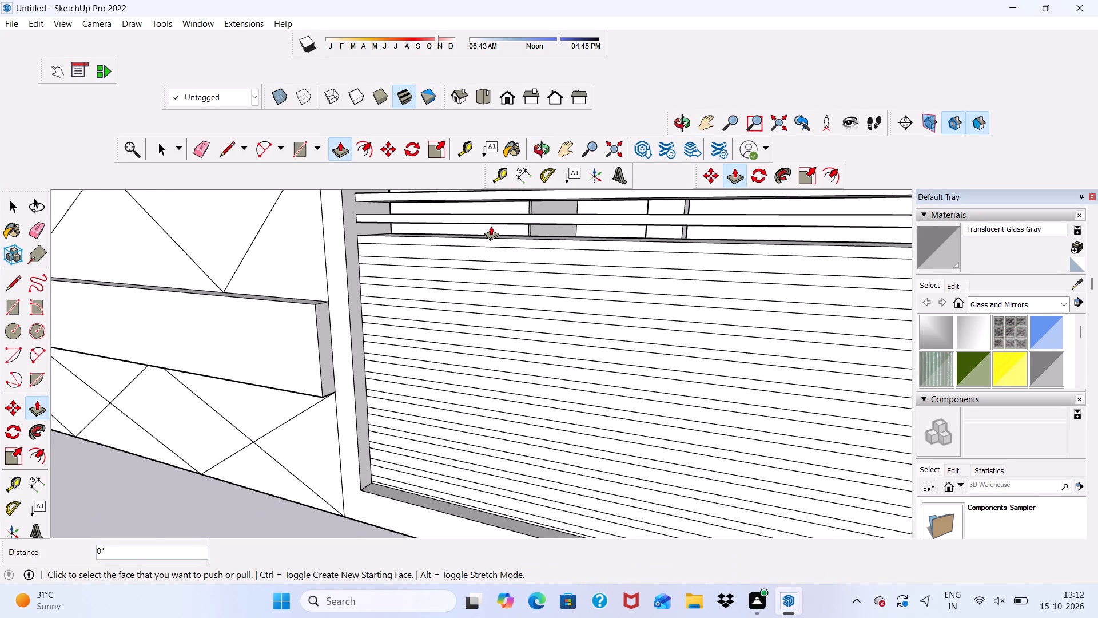
Push the fifth gap strip, below the fourth slat, in stages back through the wall, the last push about 1' 10 3/4".
scroll(400, 167, down, 3)
scroll(404, 260, up, 4)
click(402, 229)
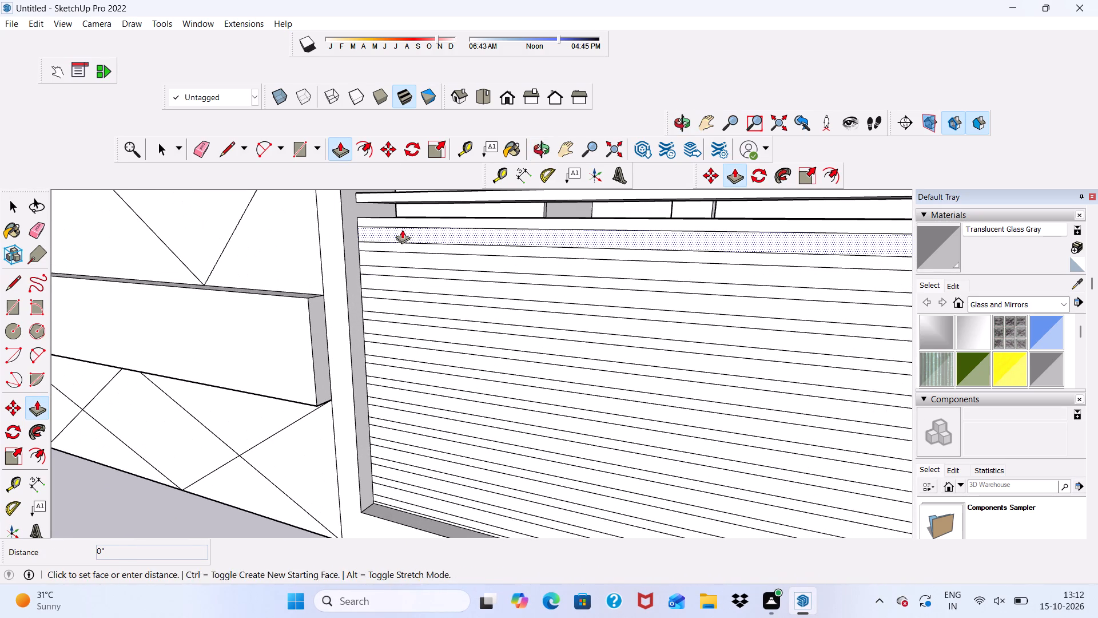
scroll(470, 187, down, 3)
scroll(419, 215, up, 6)
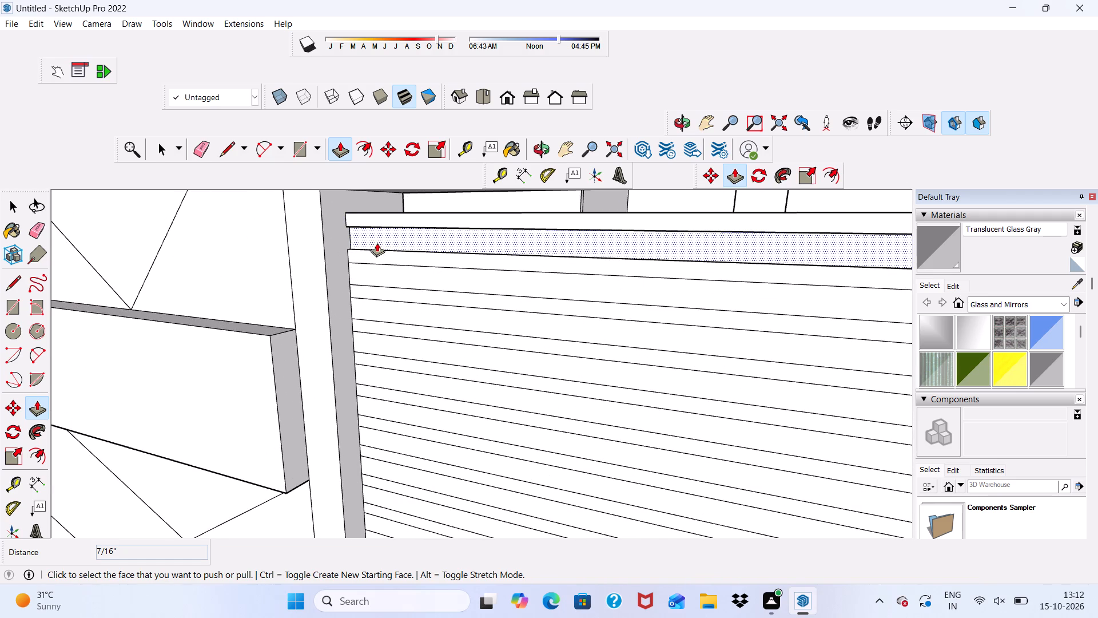
scroll(391, 243, up, 4)
click(392, 243)
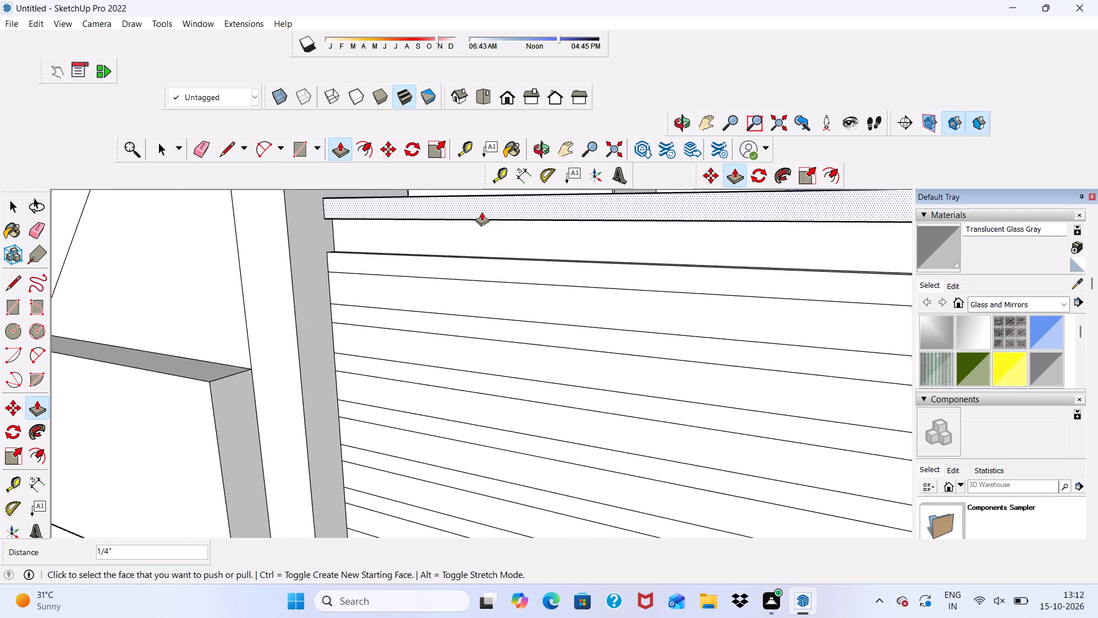
scroll(503, 209, down, 3)
middle_drag(515, 228, 459, 275)
scroll(457, 260, up, 1)
drag(456, 259, 571, 227)
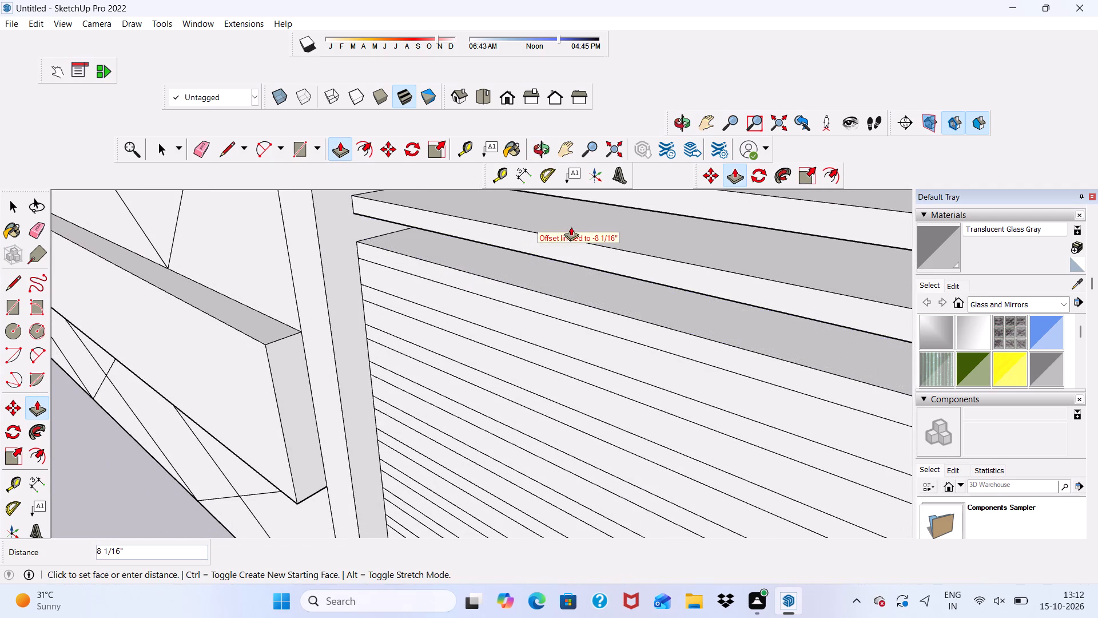
drag(571, 227, 544, 240)
scroll(542, 241, down, 4)
scroll(486, 268, down, 4)
scroll(507, 259, up, 2)
drag(506, 257, 624, 217)
Push the sixth gap strip, below the fifth slat, back through the wall about 2' 5 15/16".
scroll(634, 212, down, 4)
scroll(440, 287, down, 2)
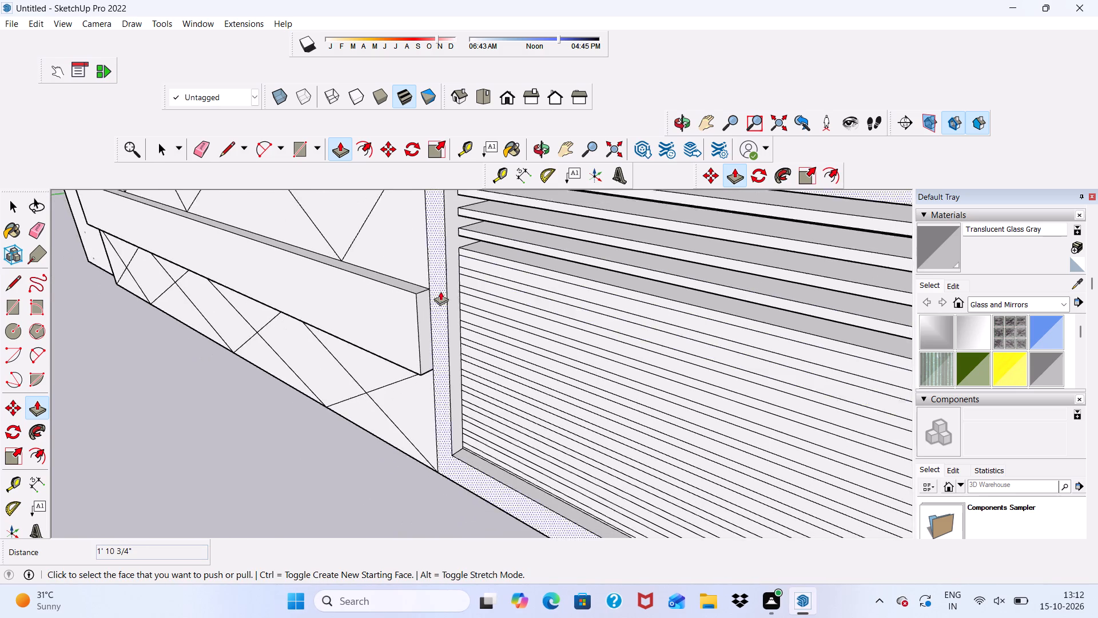
scroll(440, 291, down, 3)
scroll(504, 280, up, 6)
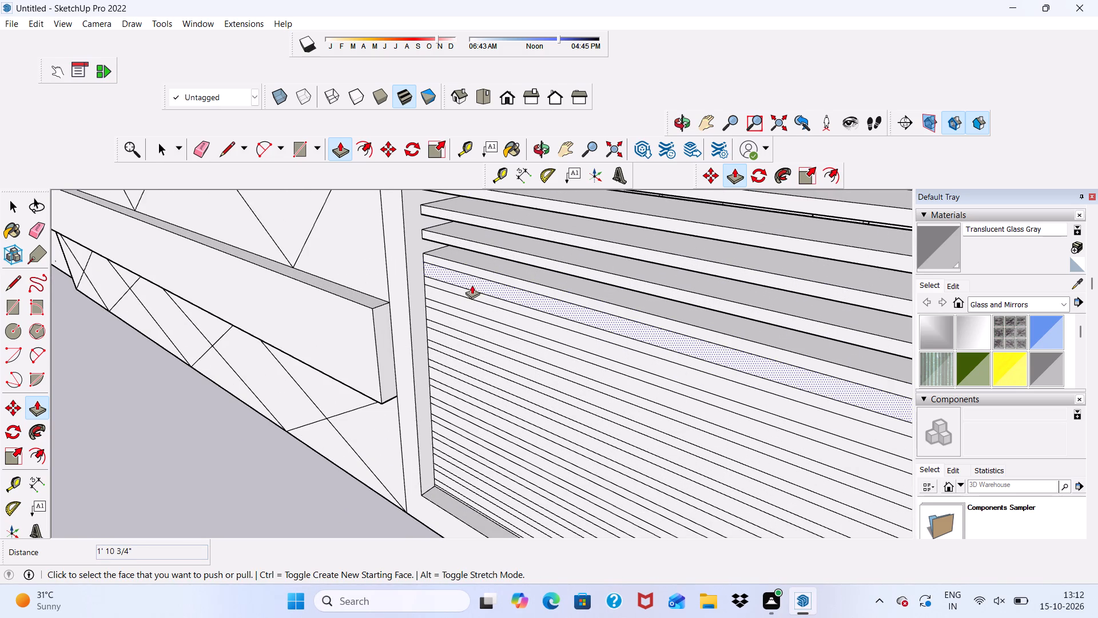
drag(472, 285, 607, 253)
scroll(636, 230, down, 6)
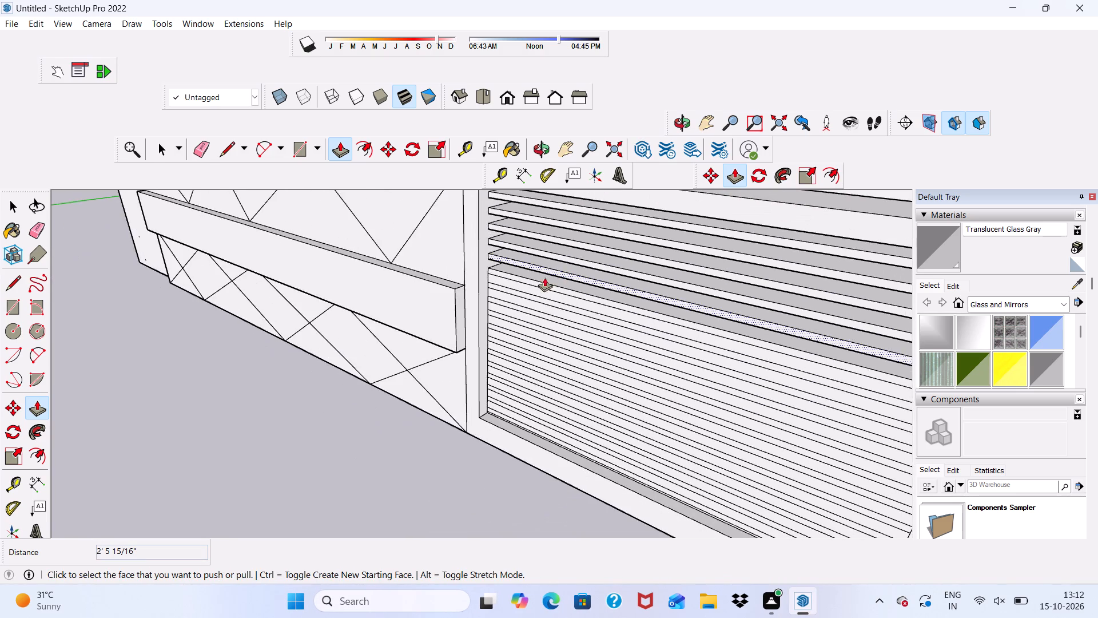
Delete the leftover back face closing the fifth and sixth gaps.
scroll(512, 283, down, 5)
scroll(624, 237, up, 10)
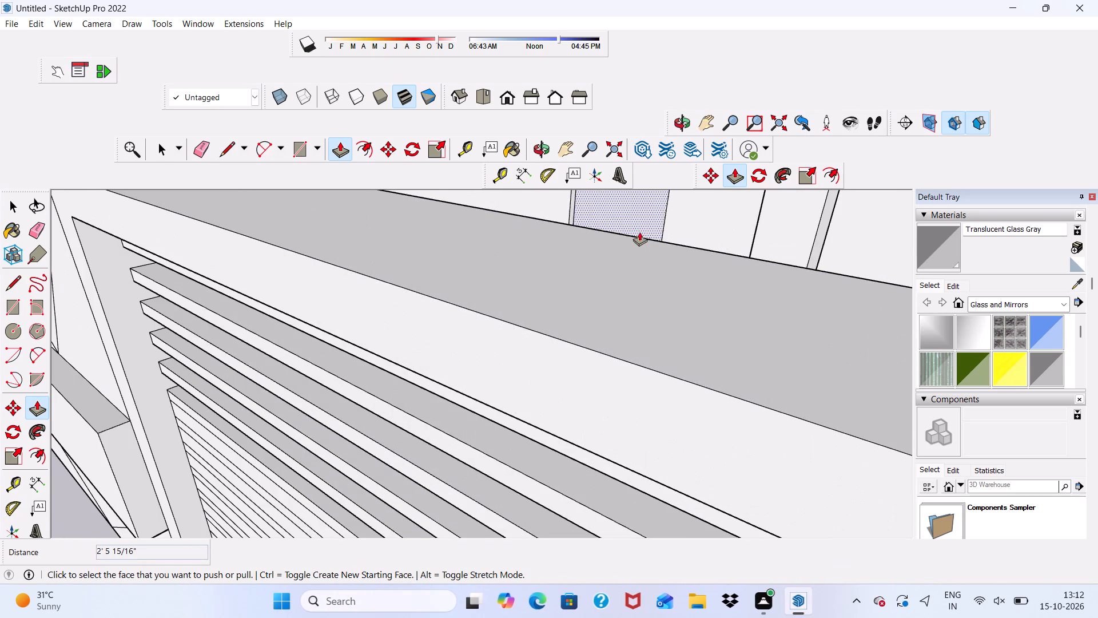
scroll(649, 241, down, 8)
middle_drag(516, 301, 665, 248)
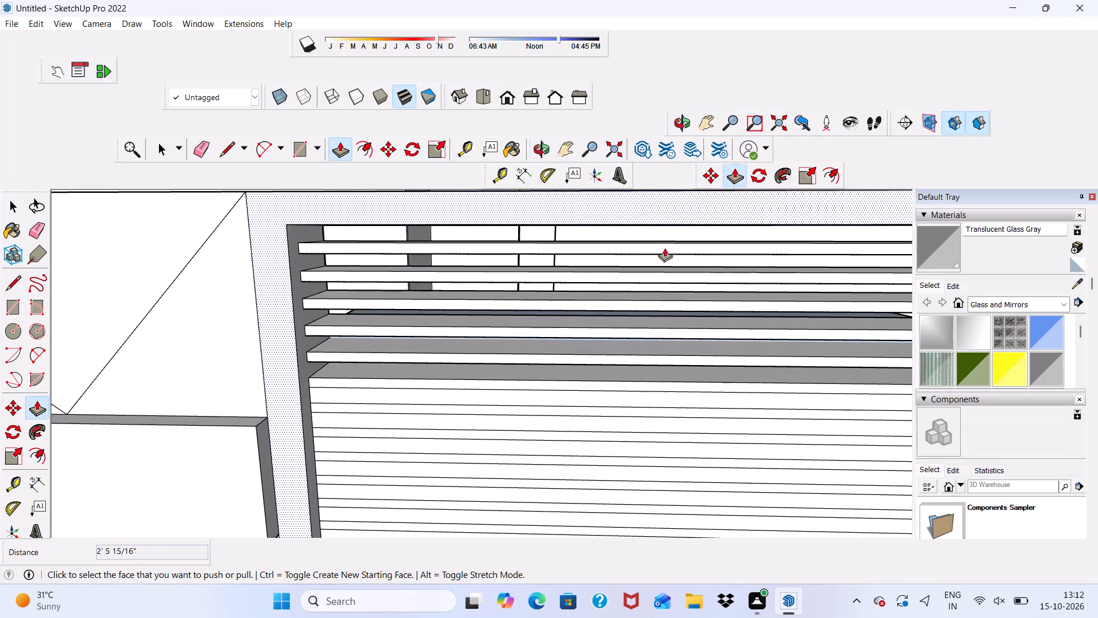
middle_drag(500, 306, 490, 240)
scroll(469, 348, up, 5)
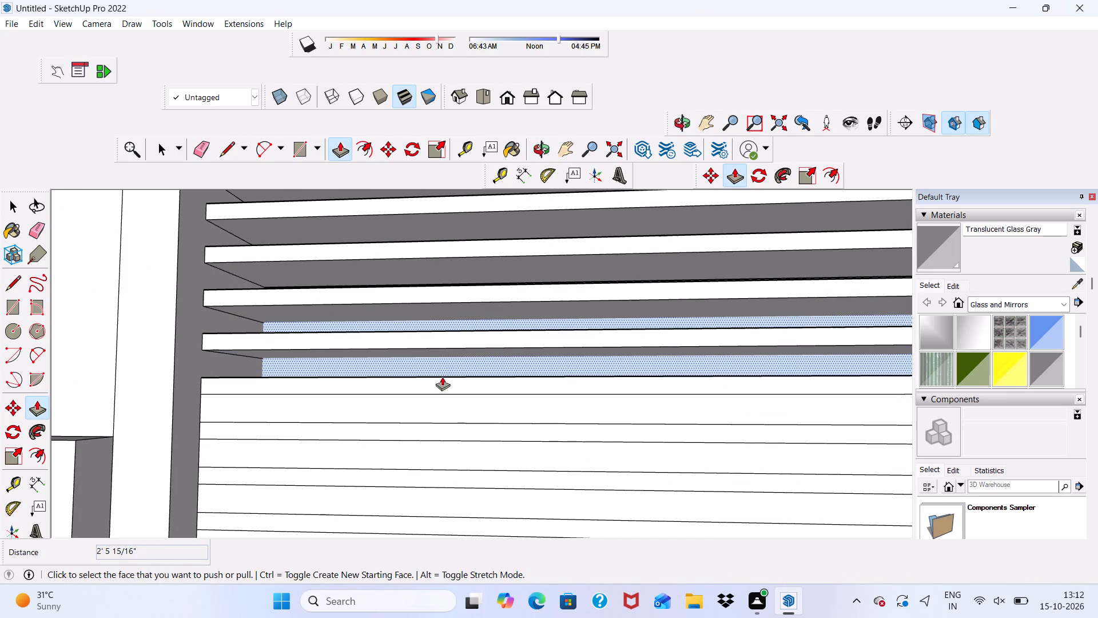
click(441, 363)
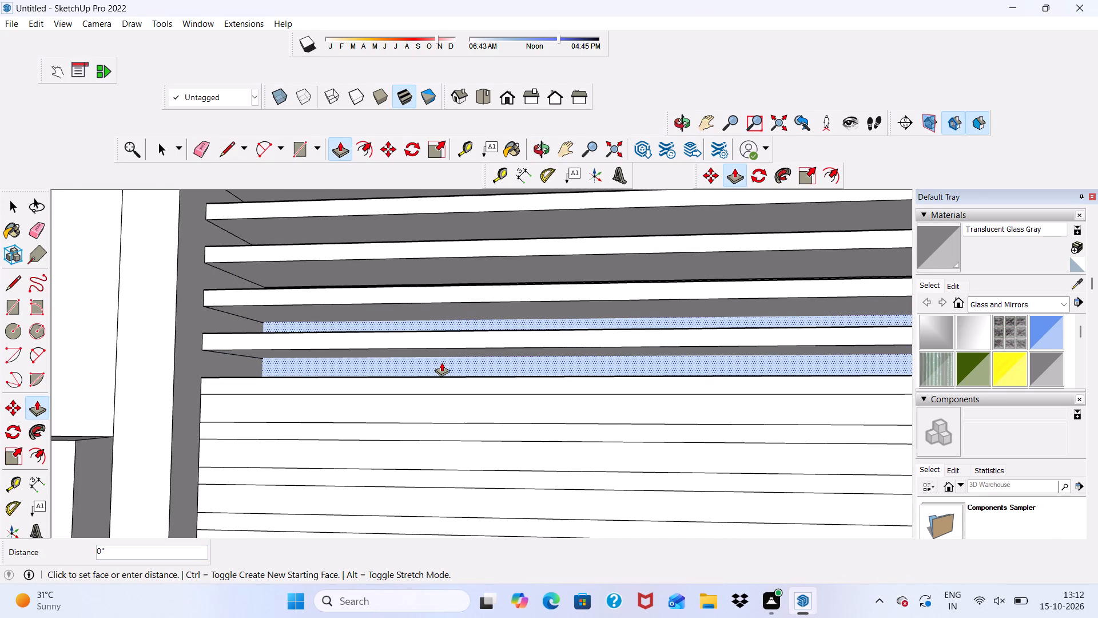
key(Delete)
Examine the boundary wall's two slatted sections close up and within the whole front elevation.
scroll(419, 290, down, 11)
middle_drag(566, 315, 594, 386)
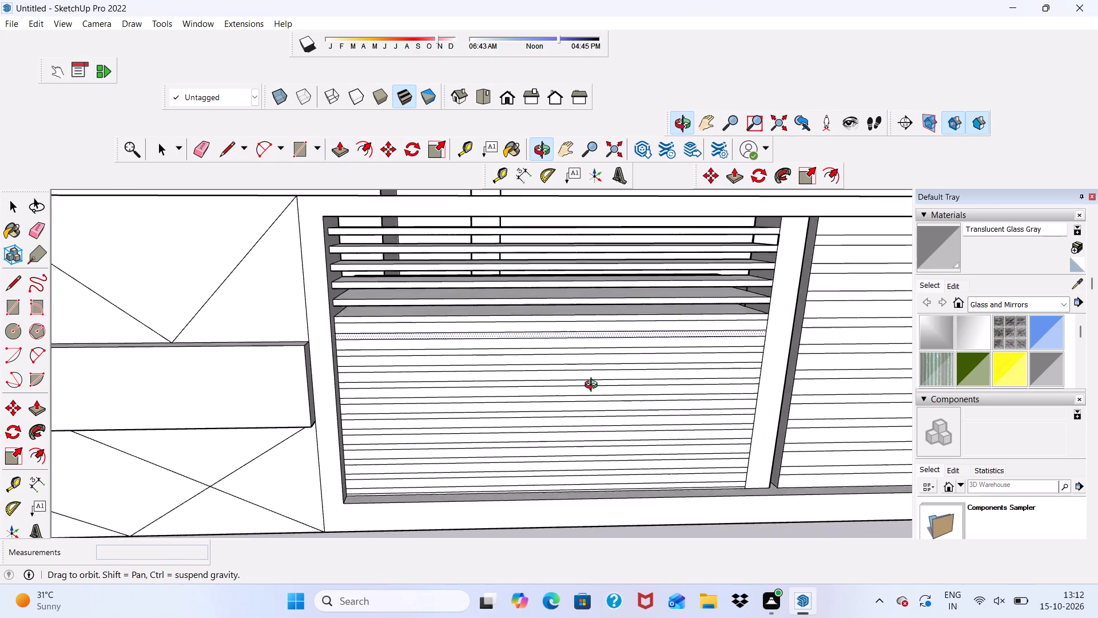
middle_drag(594, 386, 586, 365)
scroll(471, 312, down, 5)
scroll(562, 405, up, 6)
scroll(470, 348, down, 10)
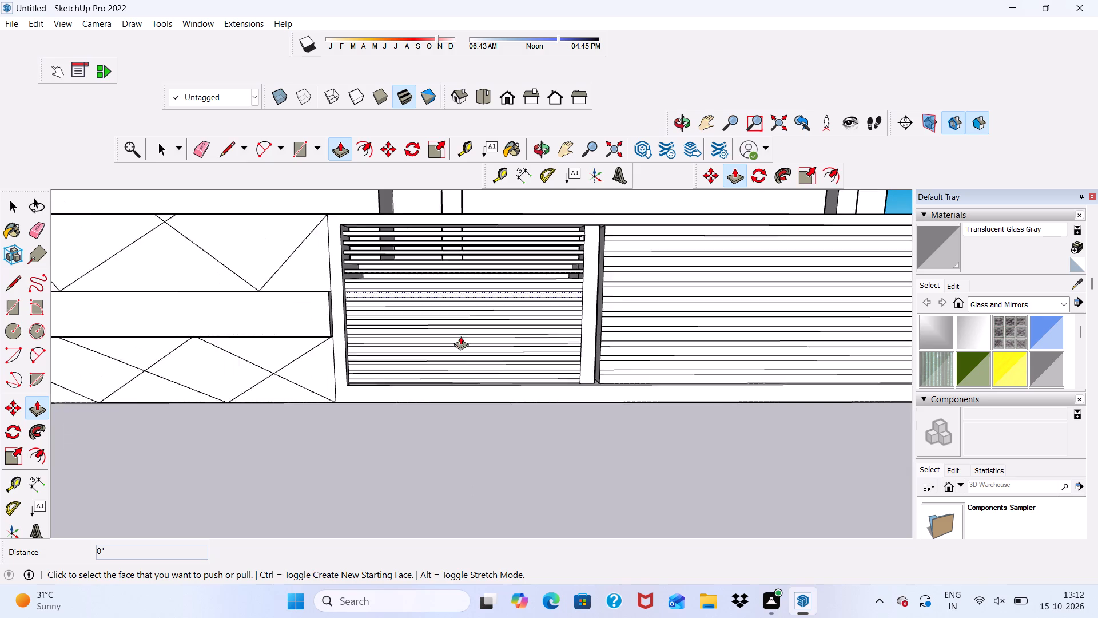
scroll(495, 347, up, 5)
scroll(287, 364, up, 10)
scroll(300, 378, down, 2)
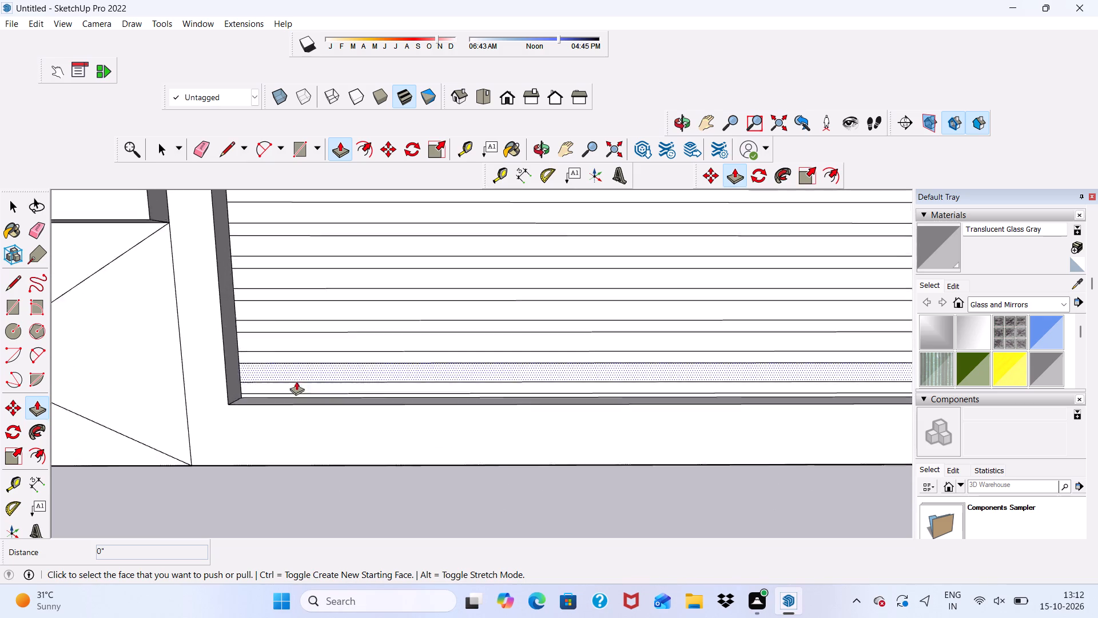
scroll(296, 381, down, 17)
middle_drag(447, 371, 490, 359)
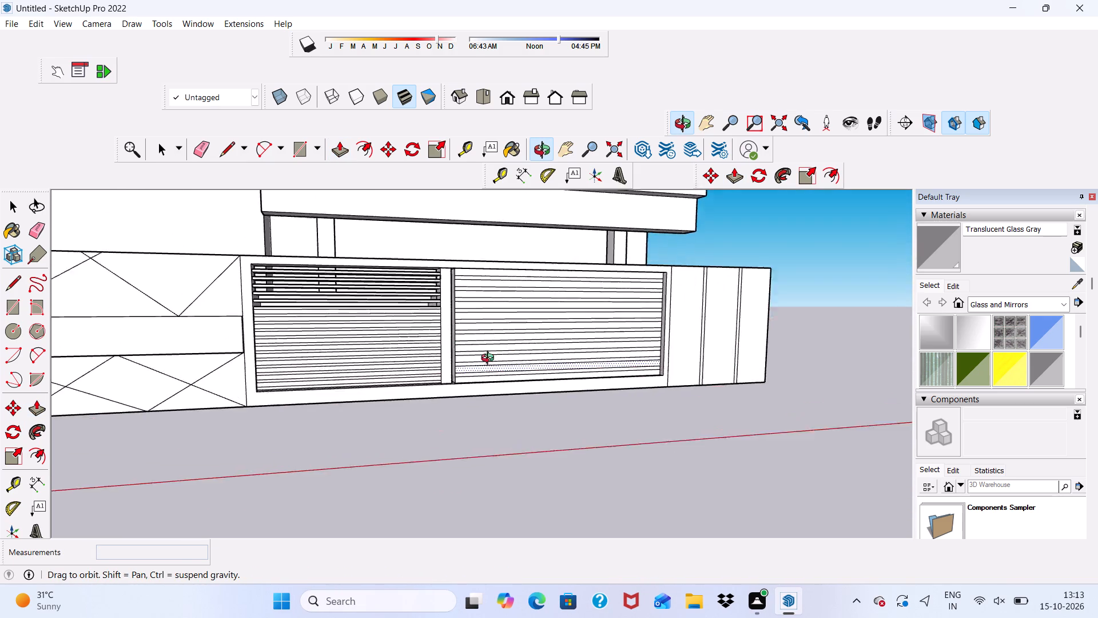
middle_drag(490, 359, 460, 390)
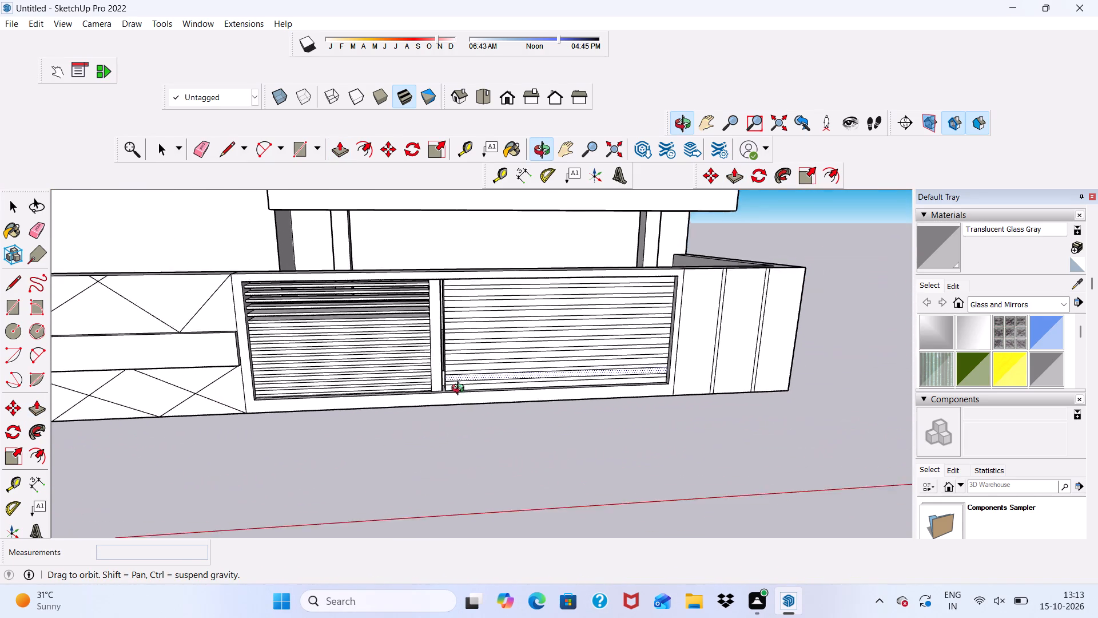
middle_drag(460, 390, 321, 411)
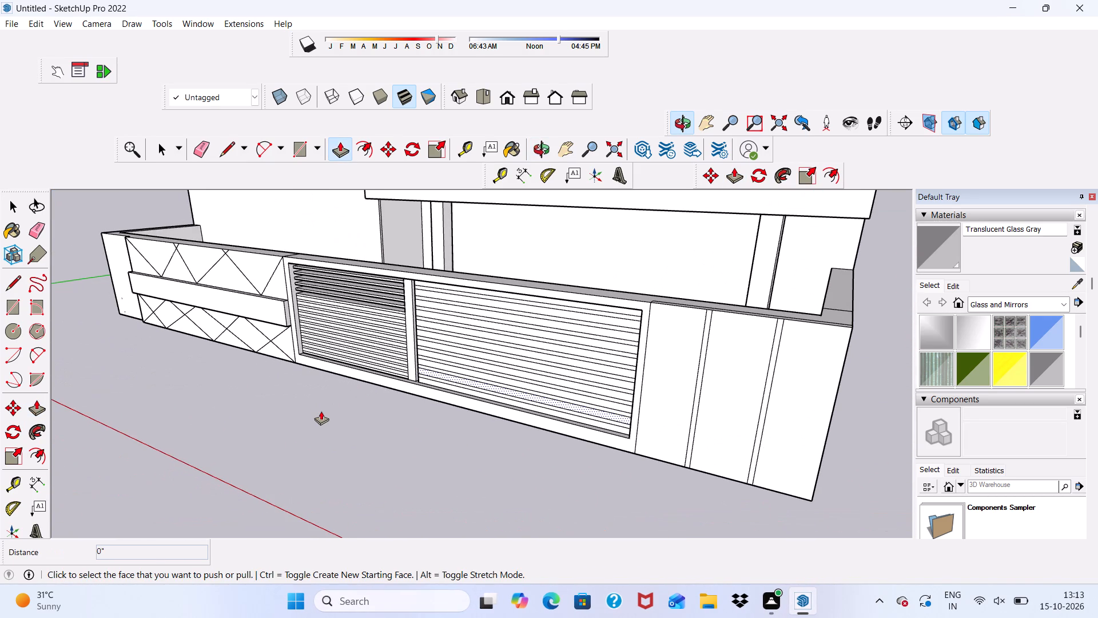
scroll(321, 411, up, 3)
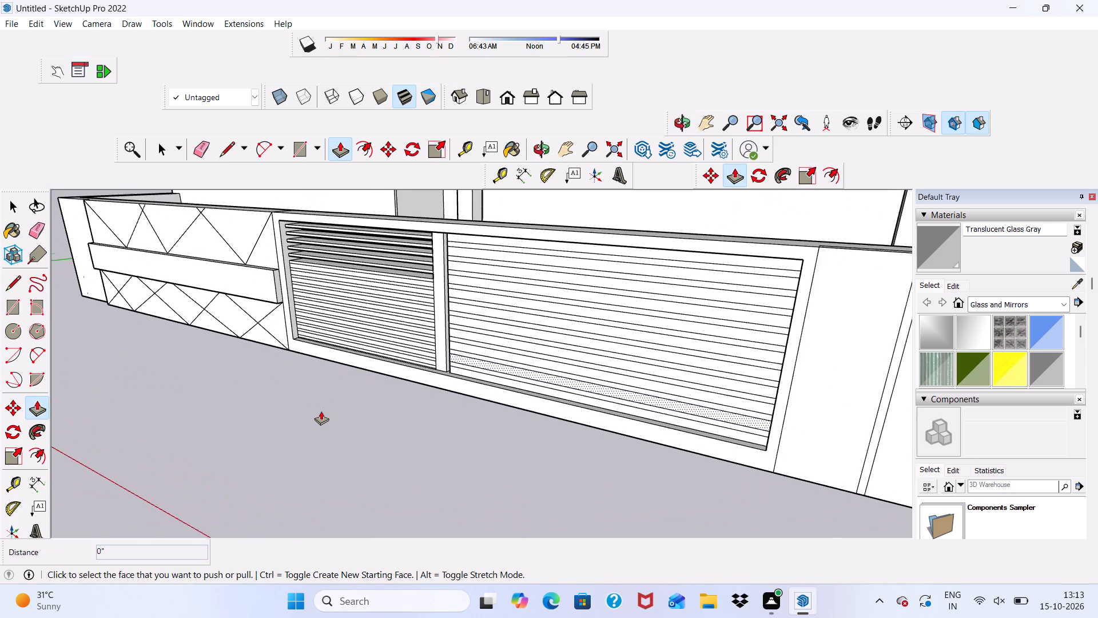
scroll(321, 411, up, 1)
scroll(321, 410, down, 6)
scroll(459, 348, down, 3)
middle_drag(455, 373, 494, 321)
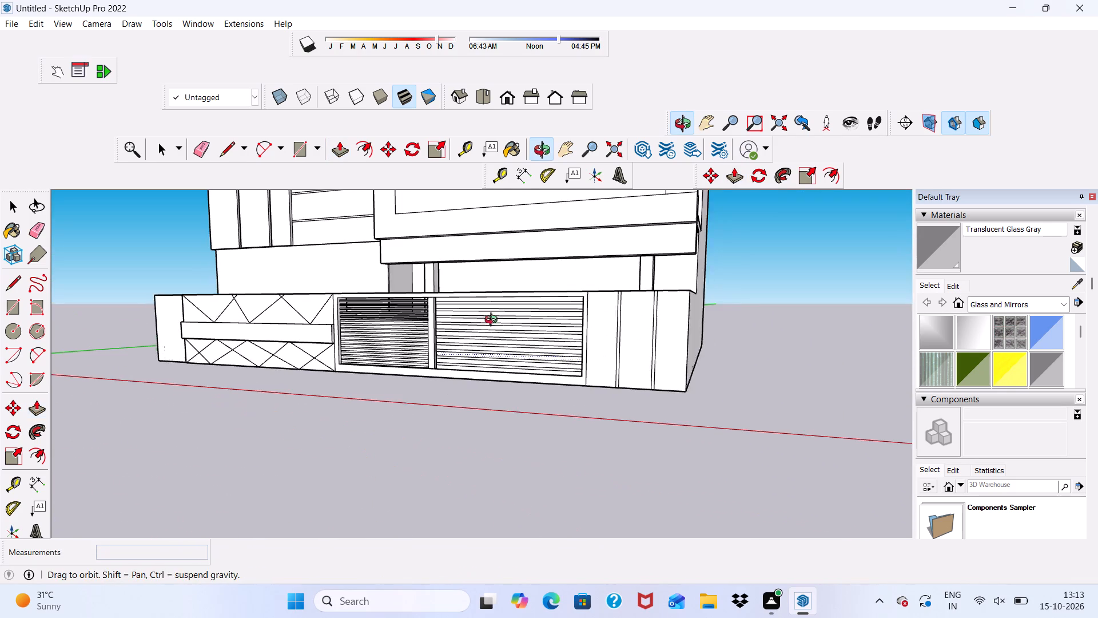
middle_drag(494, 321, 500, 321)
key(space)
scroll(402, 262, up, 6)
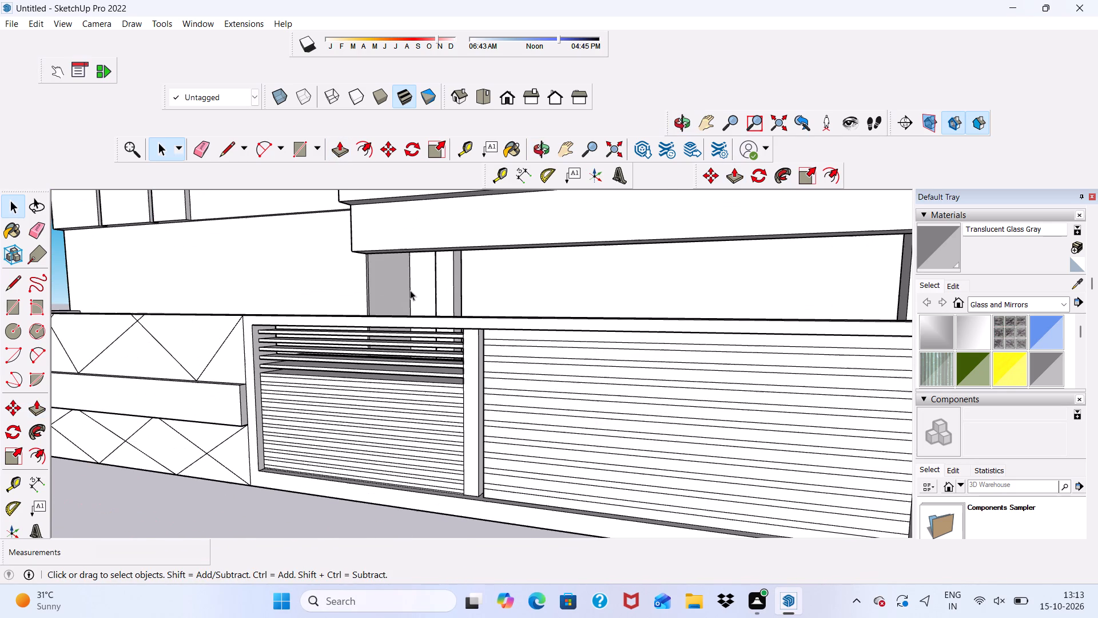
scroll(438, 440, down, 6)
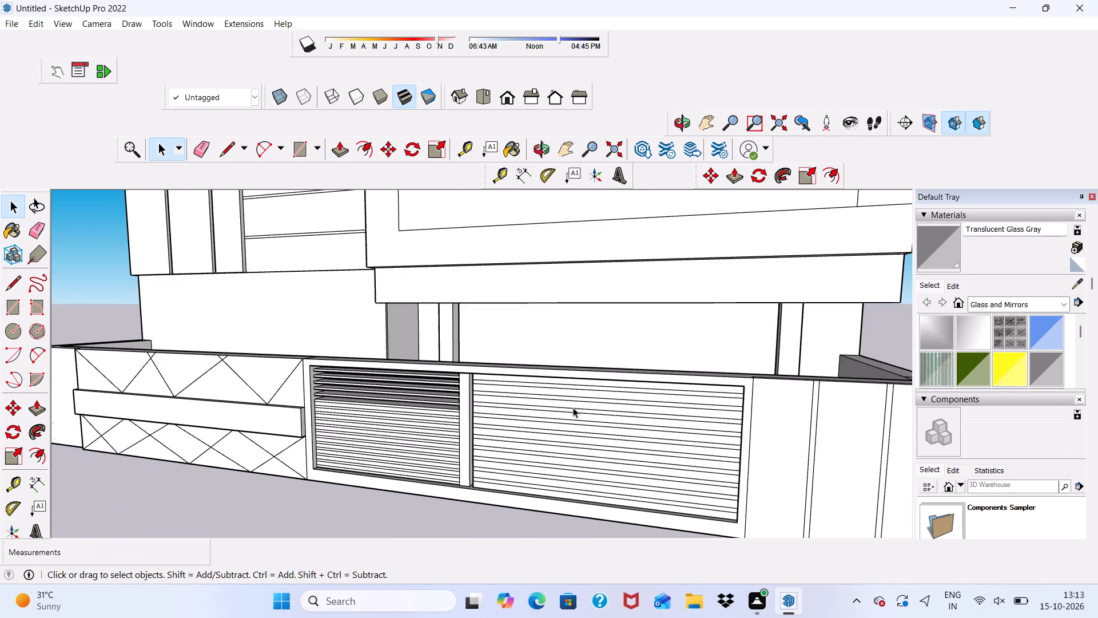
scroll(573, 407, down, 8)
scroll(371, 315, down, 8)
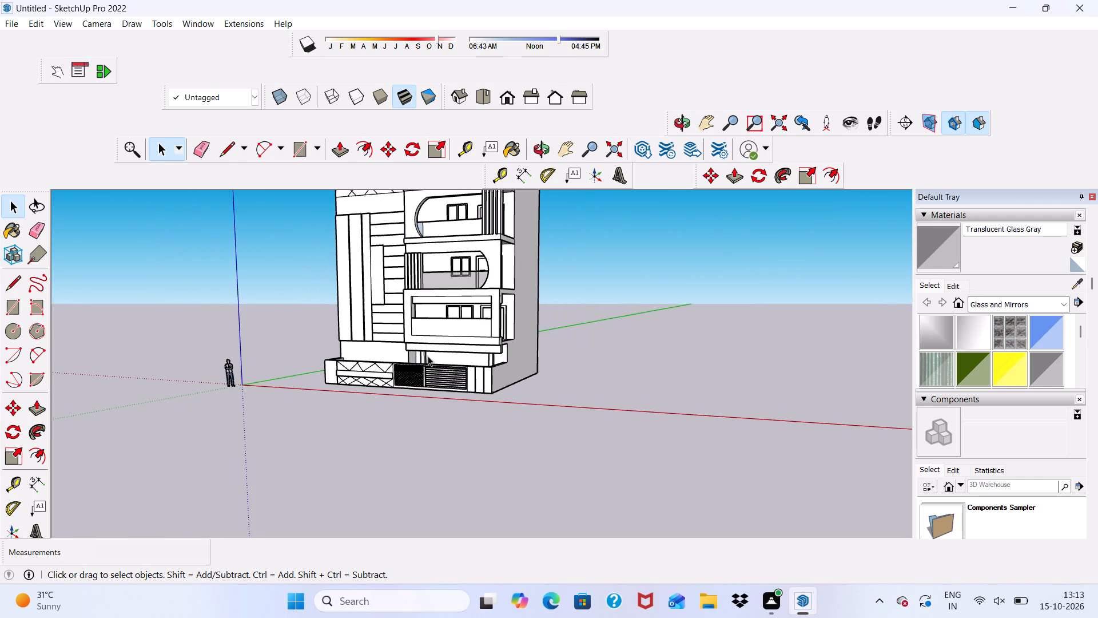
middle_drag(387, 348, 526, 323)
scroll(517, 370, up, 12)
scroll(429, 348, down, 2)
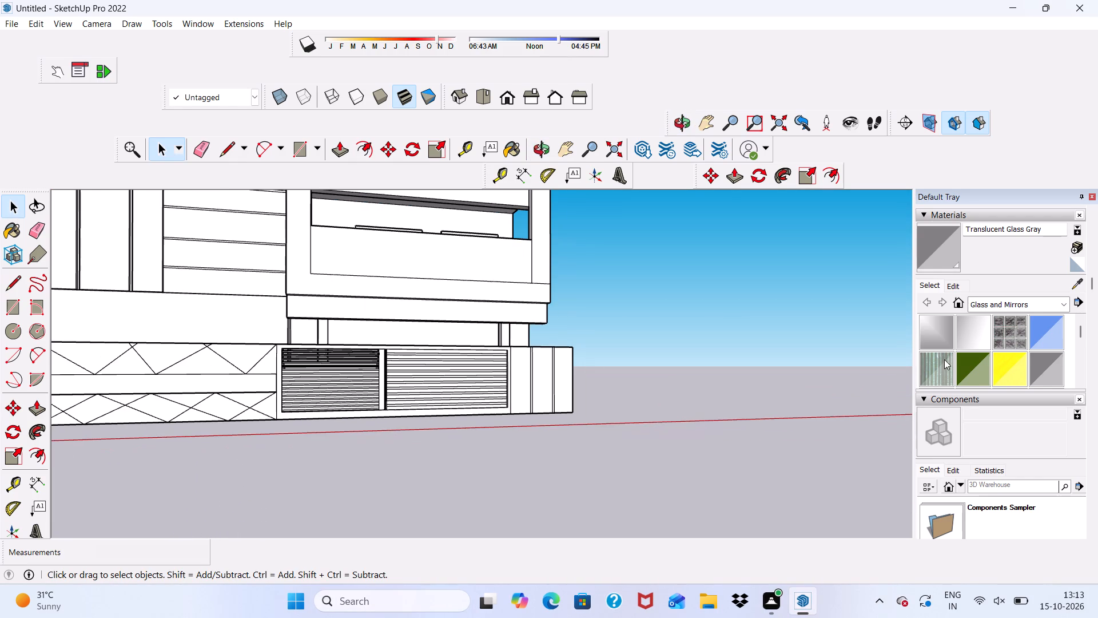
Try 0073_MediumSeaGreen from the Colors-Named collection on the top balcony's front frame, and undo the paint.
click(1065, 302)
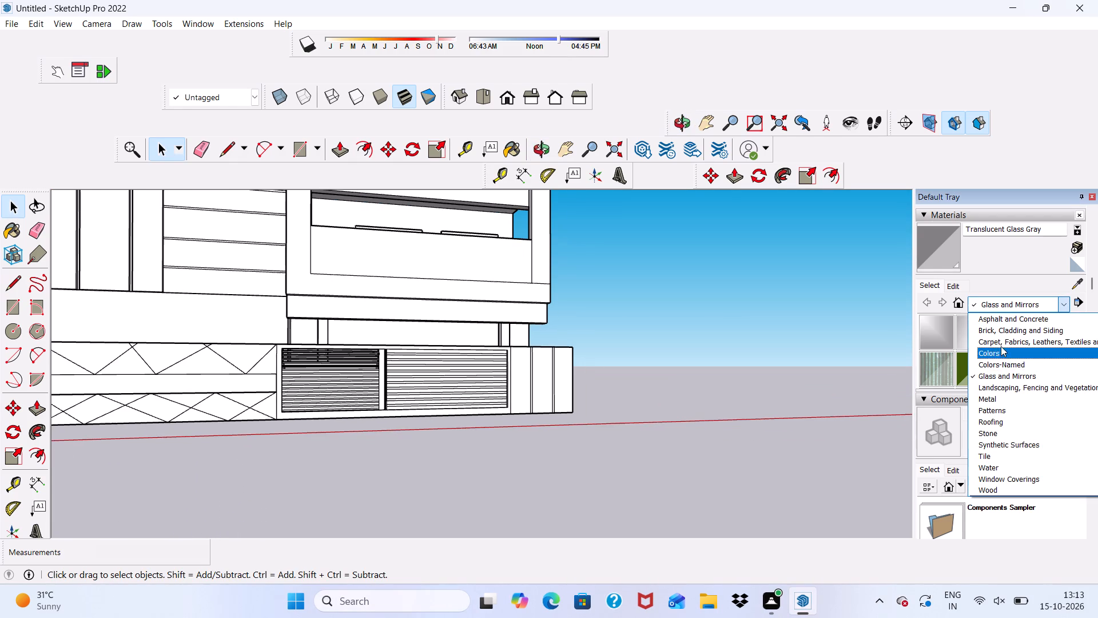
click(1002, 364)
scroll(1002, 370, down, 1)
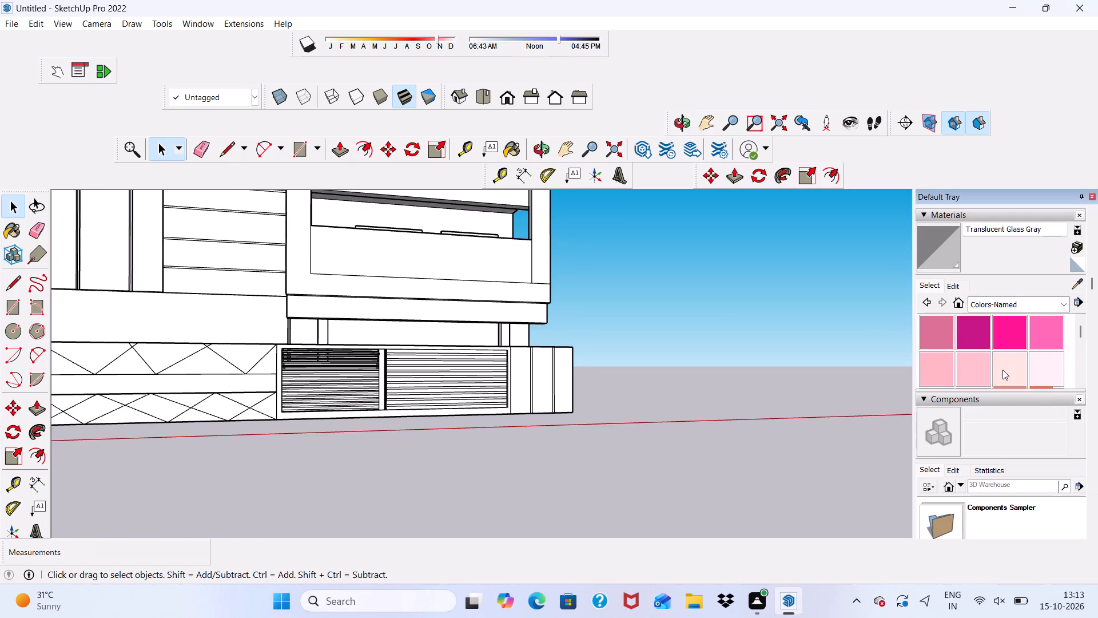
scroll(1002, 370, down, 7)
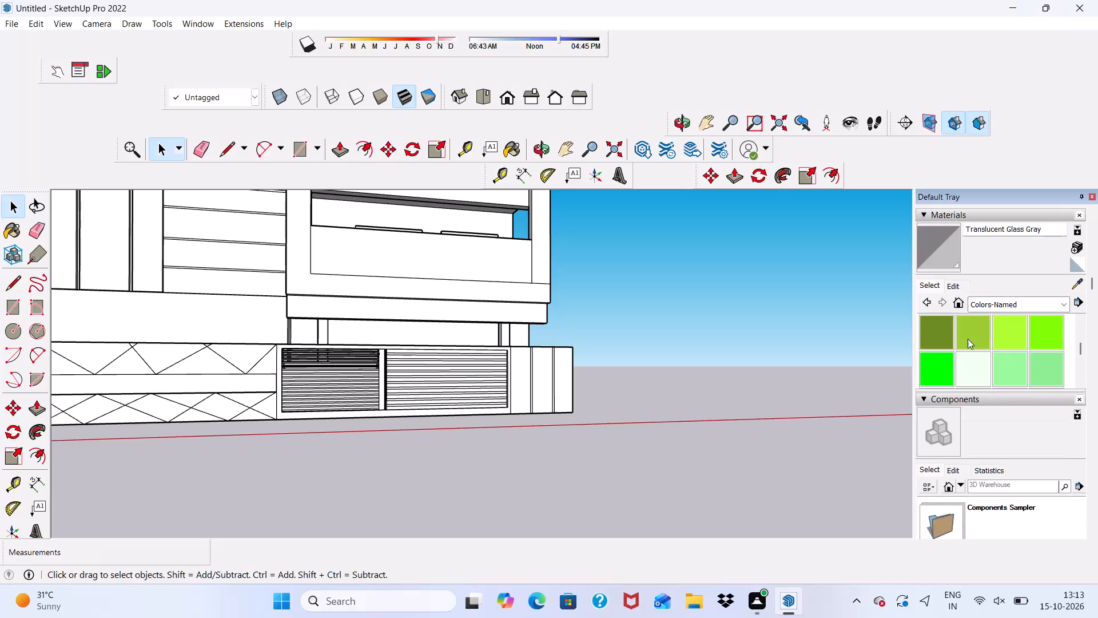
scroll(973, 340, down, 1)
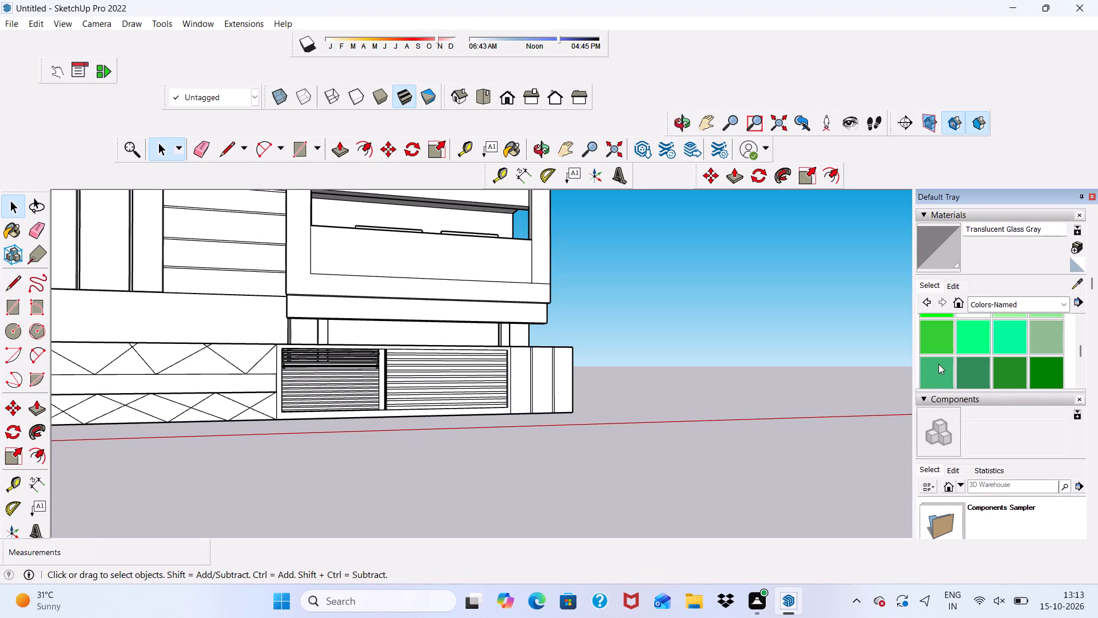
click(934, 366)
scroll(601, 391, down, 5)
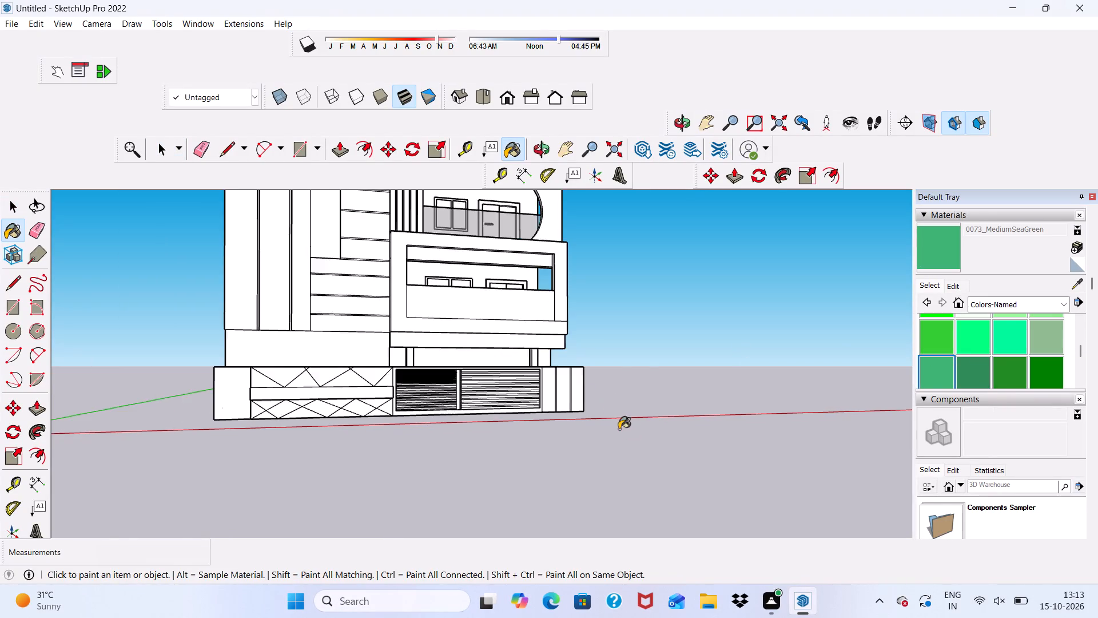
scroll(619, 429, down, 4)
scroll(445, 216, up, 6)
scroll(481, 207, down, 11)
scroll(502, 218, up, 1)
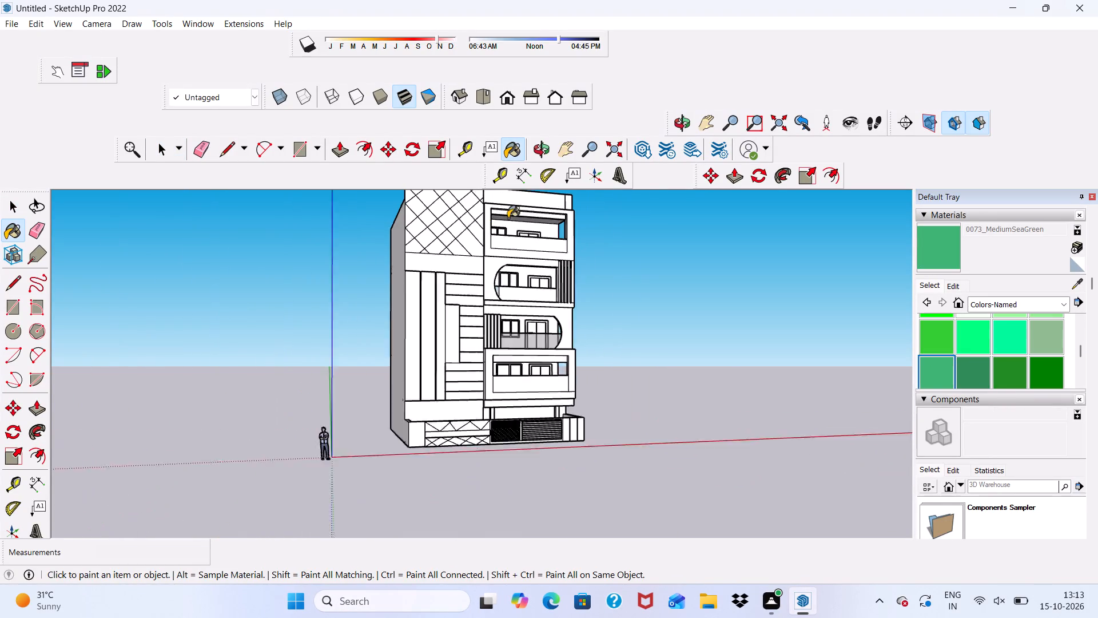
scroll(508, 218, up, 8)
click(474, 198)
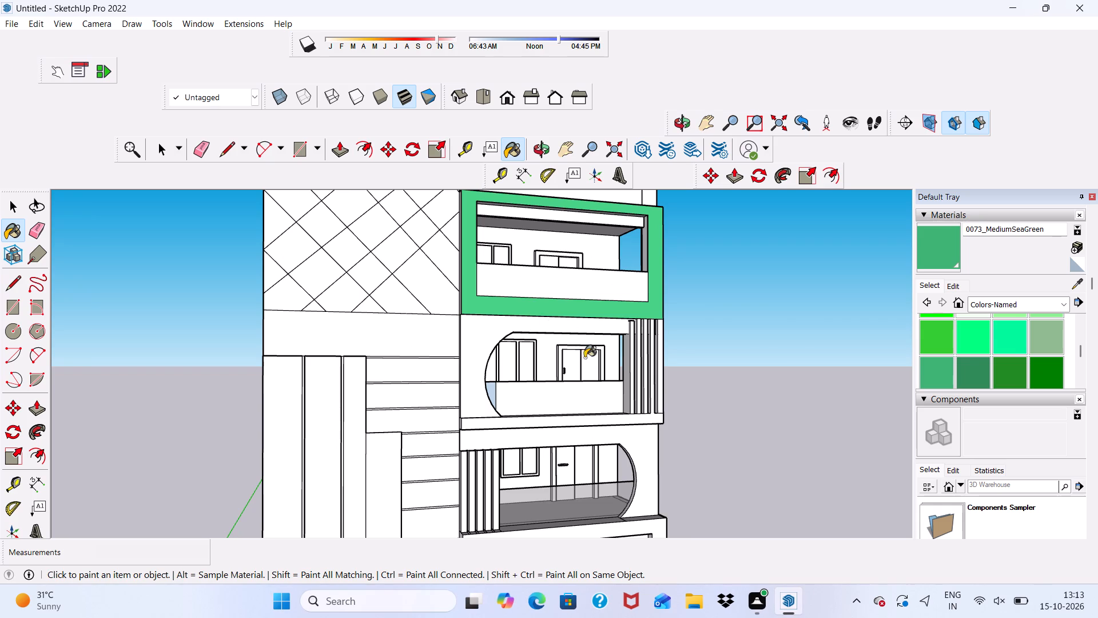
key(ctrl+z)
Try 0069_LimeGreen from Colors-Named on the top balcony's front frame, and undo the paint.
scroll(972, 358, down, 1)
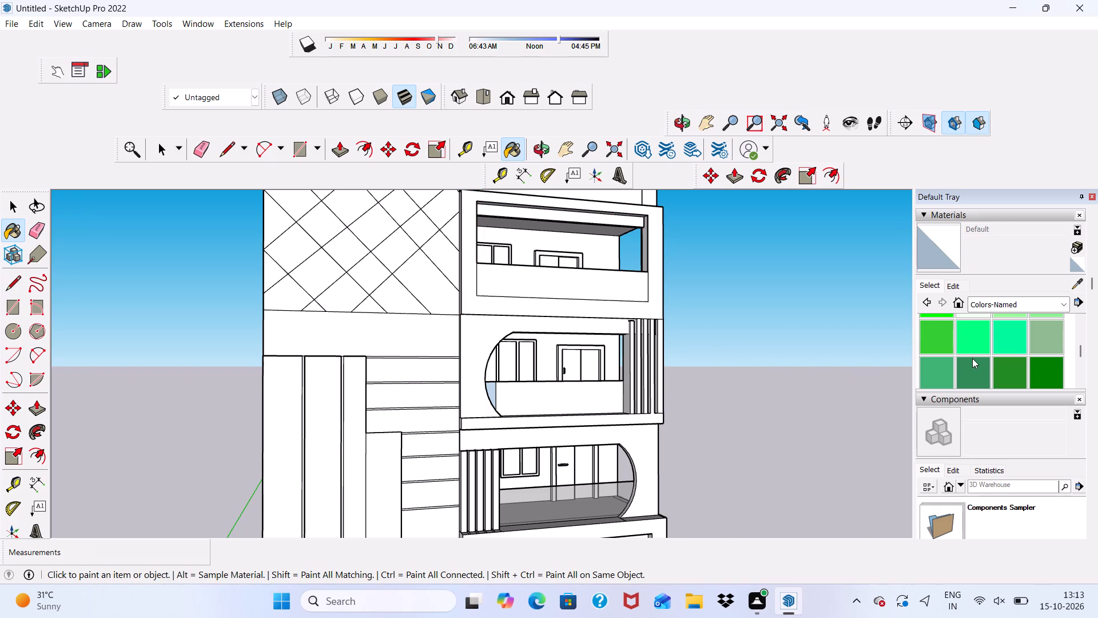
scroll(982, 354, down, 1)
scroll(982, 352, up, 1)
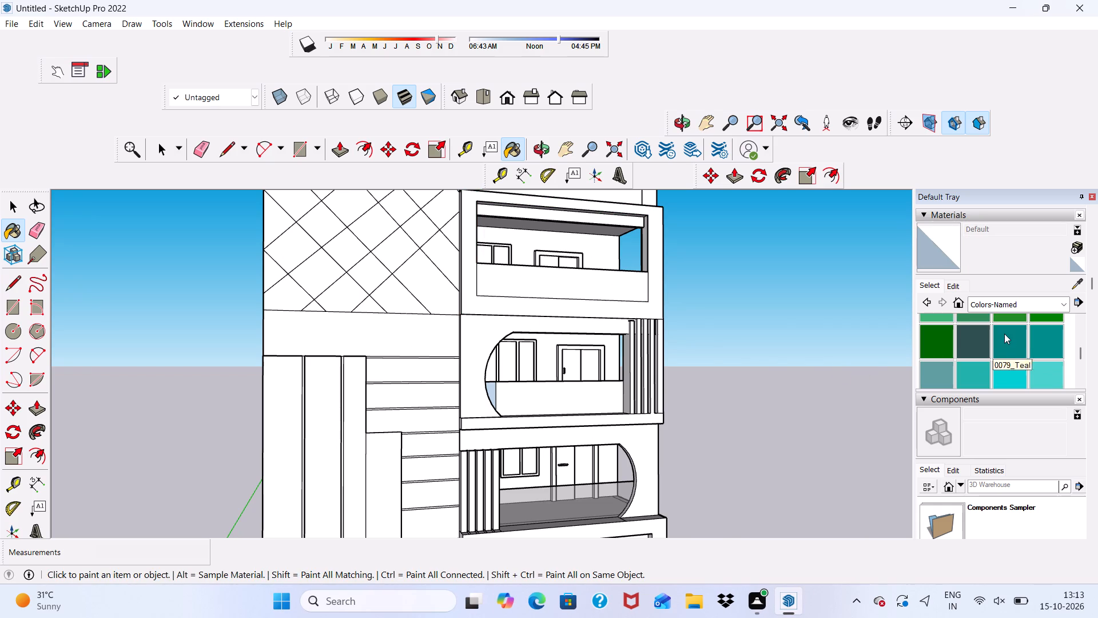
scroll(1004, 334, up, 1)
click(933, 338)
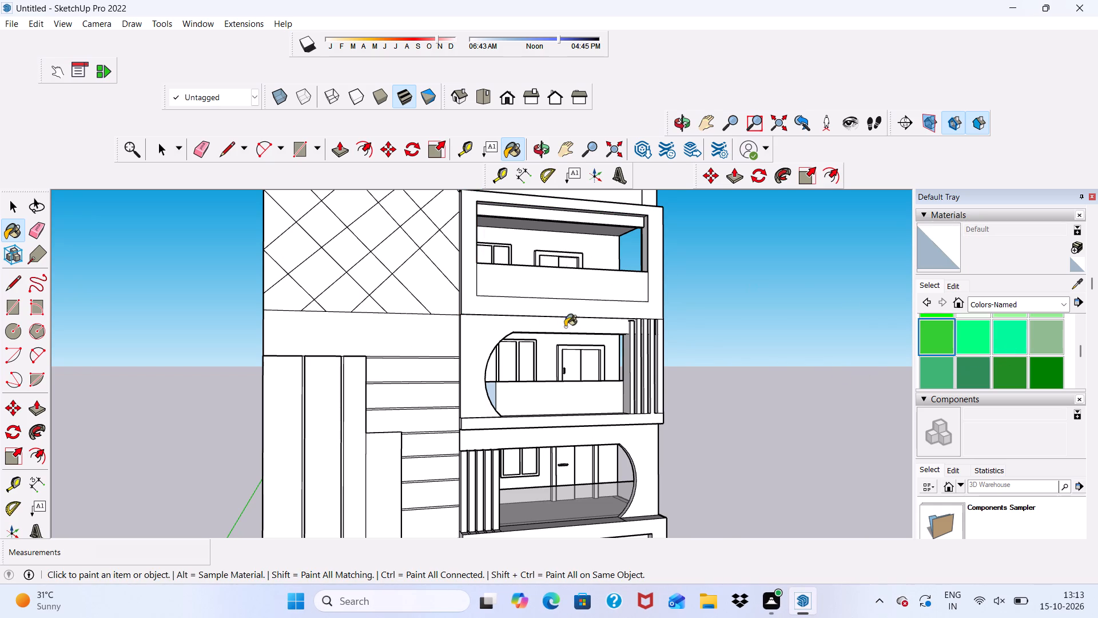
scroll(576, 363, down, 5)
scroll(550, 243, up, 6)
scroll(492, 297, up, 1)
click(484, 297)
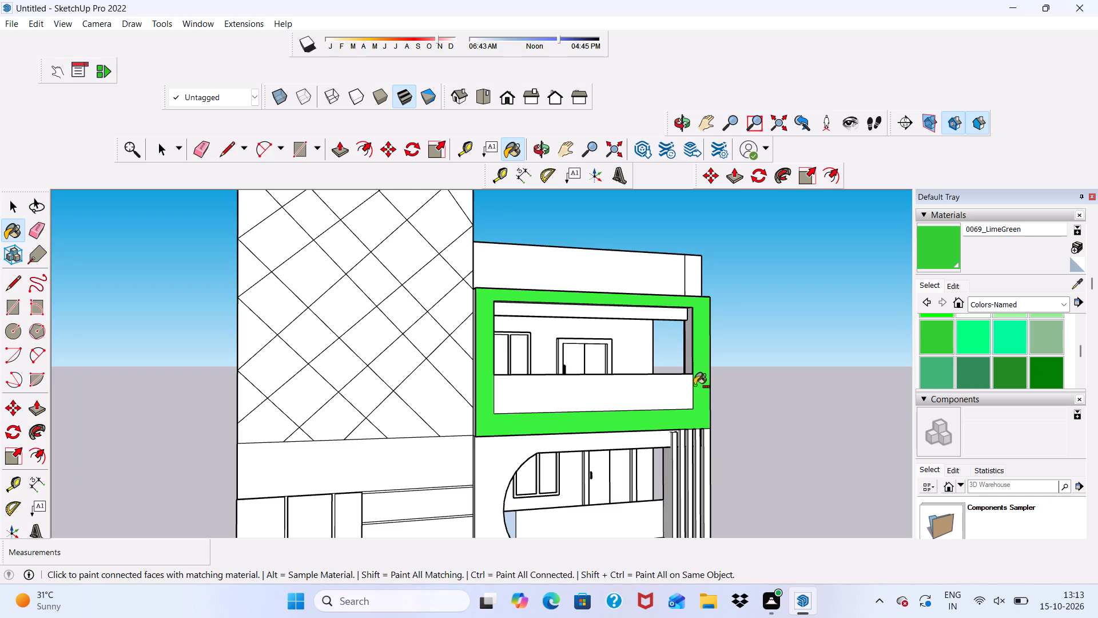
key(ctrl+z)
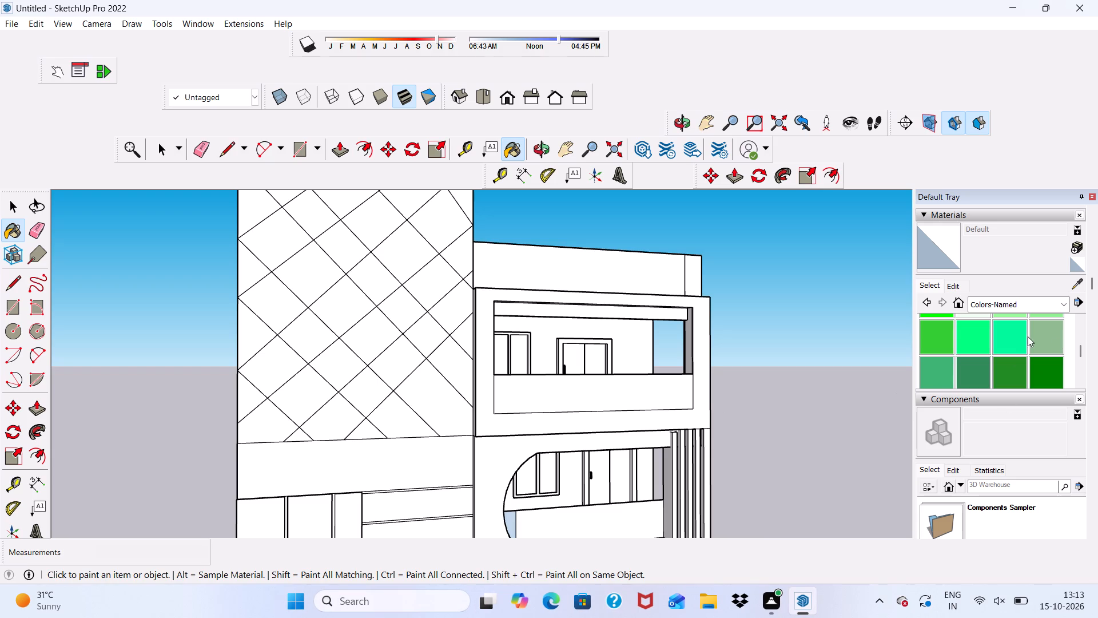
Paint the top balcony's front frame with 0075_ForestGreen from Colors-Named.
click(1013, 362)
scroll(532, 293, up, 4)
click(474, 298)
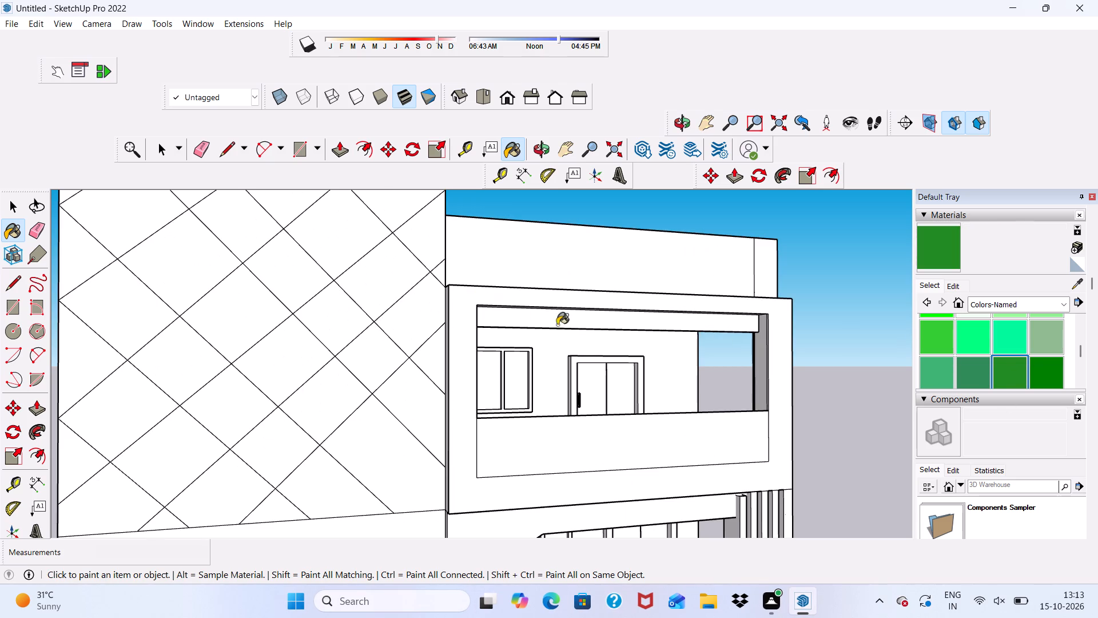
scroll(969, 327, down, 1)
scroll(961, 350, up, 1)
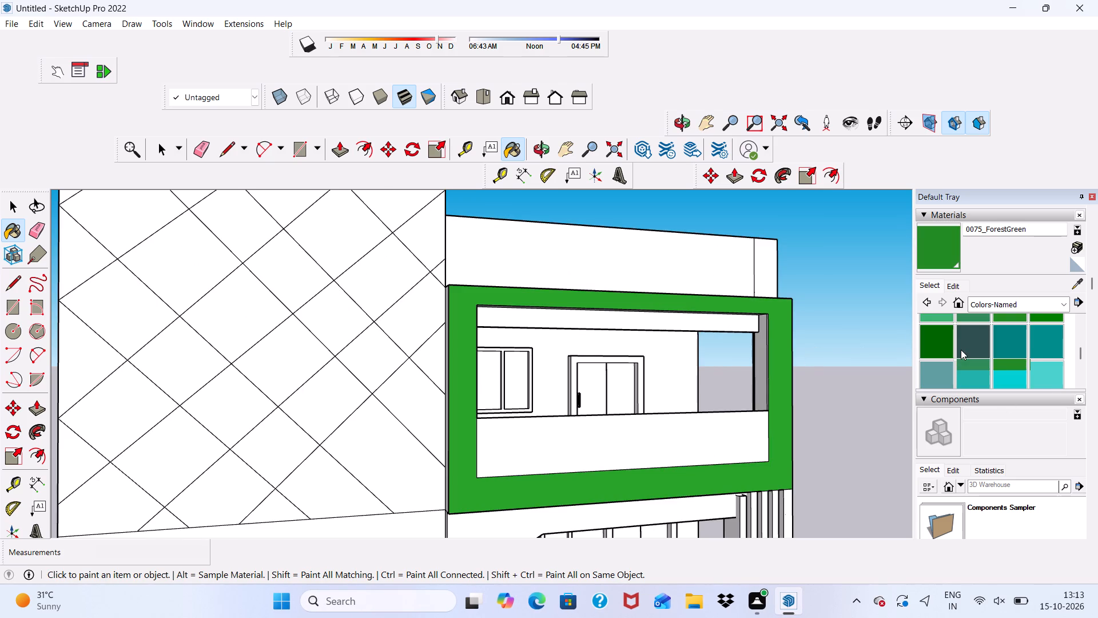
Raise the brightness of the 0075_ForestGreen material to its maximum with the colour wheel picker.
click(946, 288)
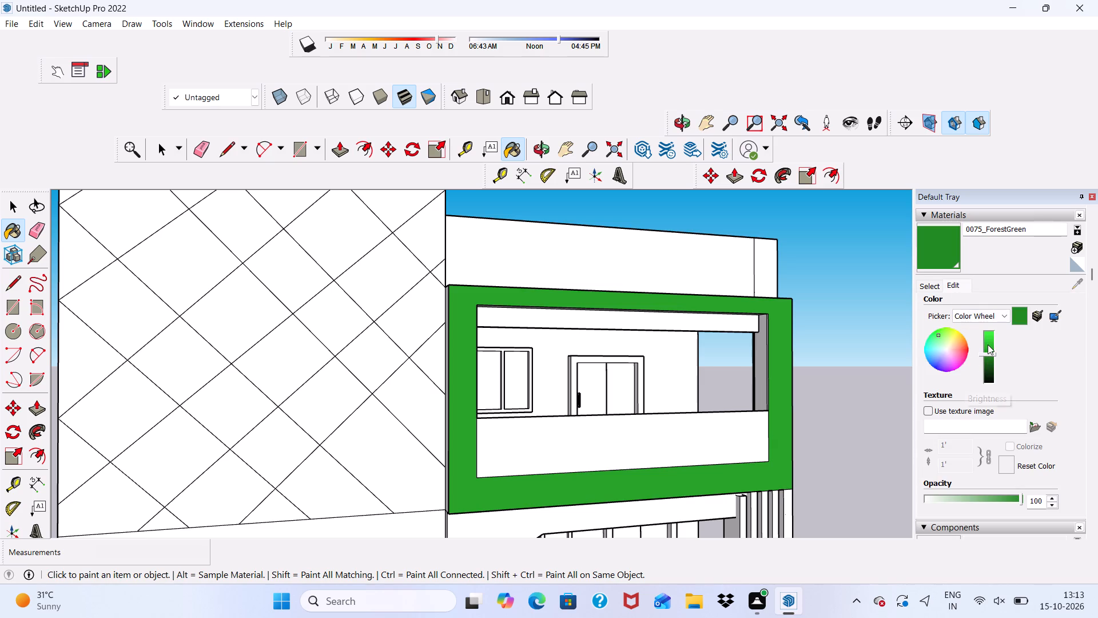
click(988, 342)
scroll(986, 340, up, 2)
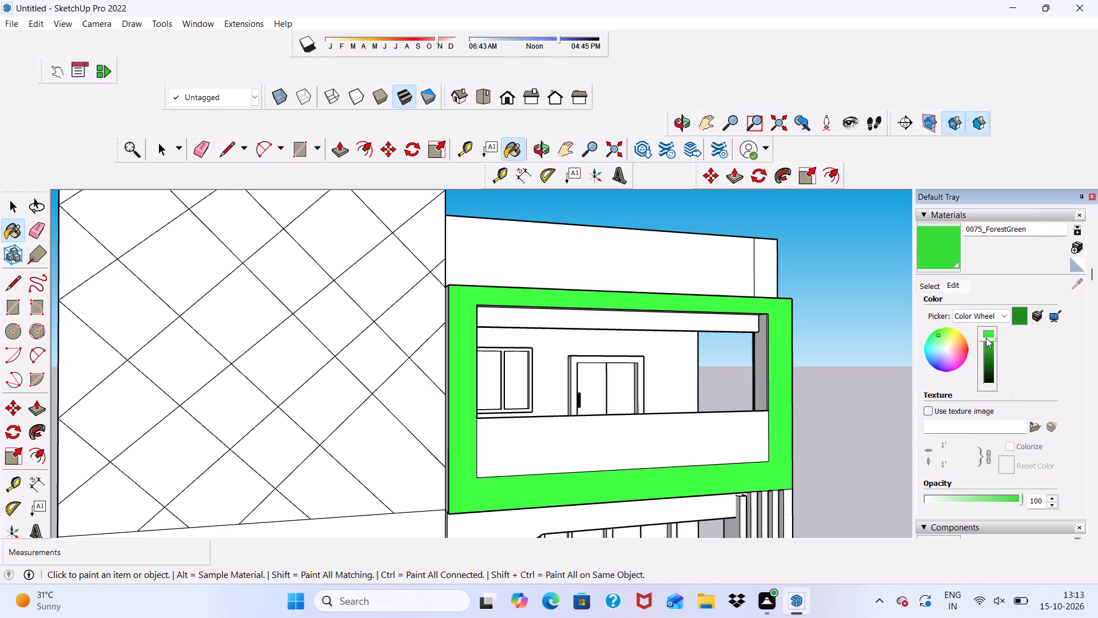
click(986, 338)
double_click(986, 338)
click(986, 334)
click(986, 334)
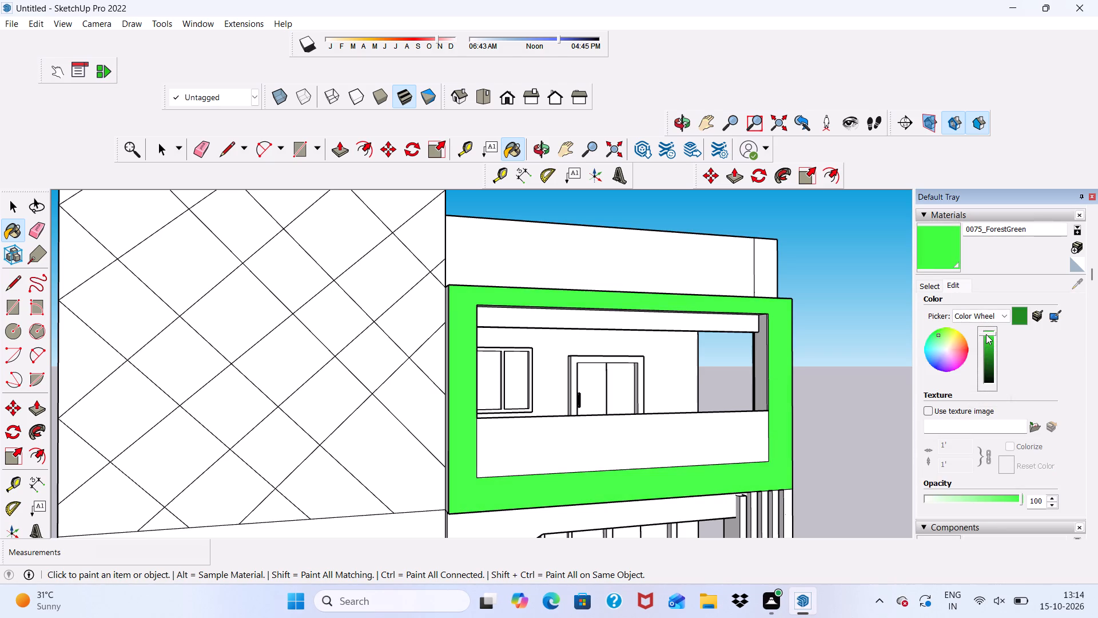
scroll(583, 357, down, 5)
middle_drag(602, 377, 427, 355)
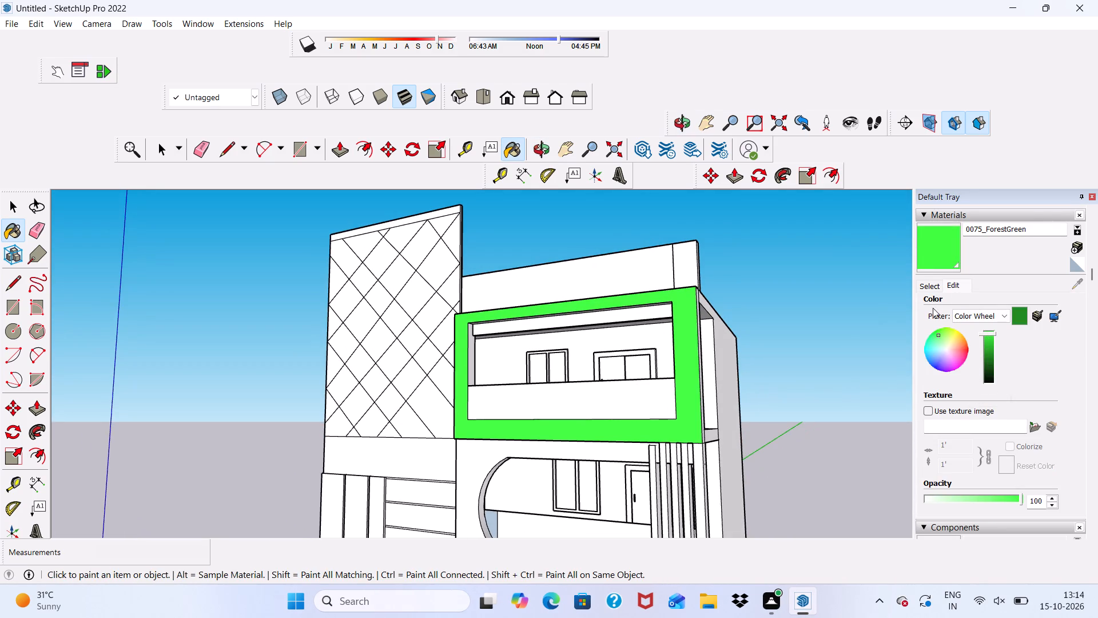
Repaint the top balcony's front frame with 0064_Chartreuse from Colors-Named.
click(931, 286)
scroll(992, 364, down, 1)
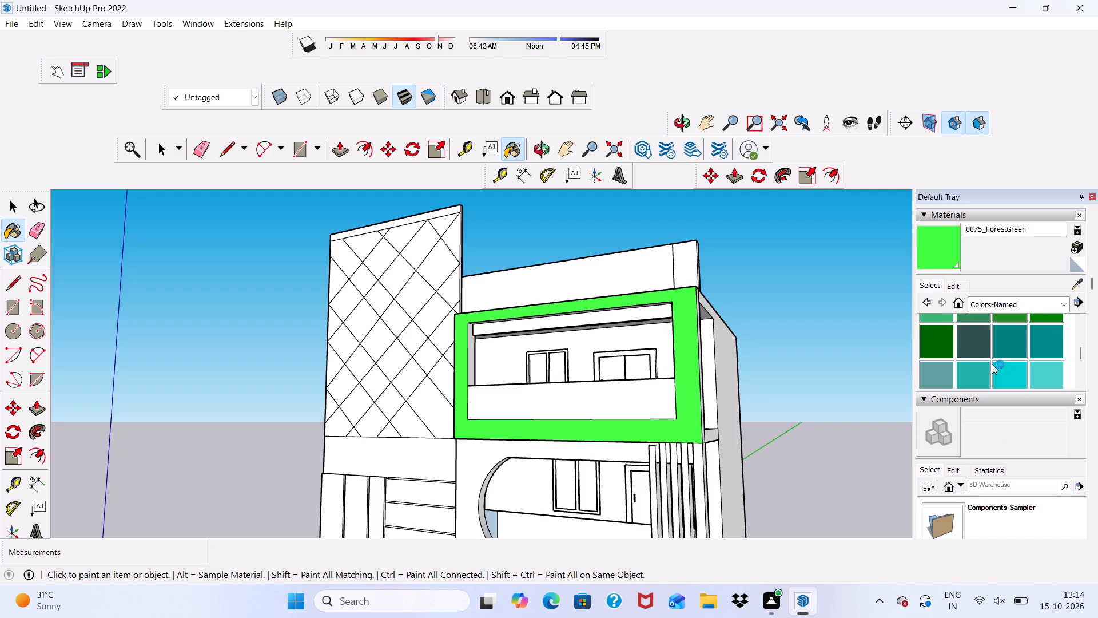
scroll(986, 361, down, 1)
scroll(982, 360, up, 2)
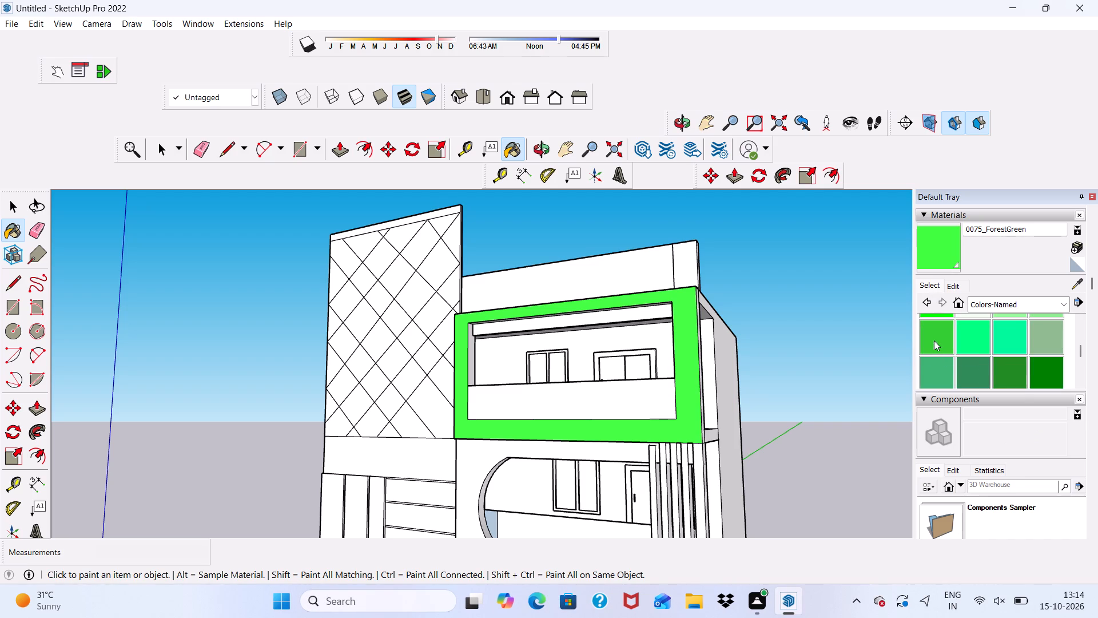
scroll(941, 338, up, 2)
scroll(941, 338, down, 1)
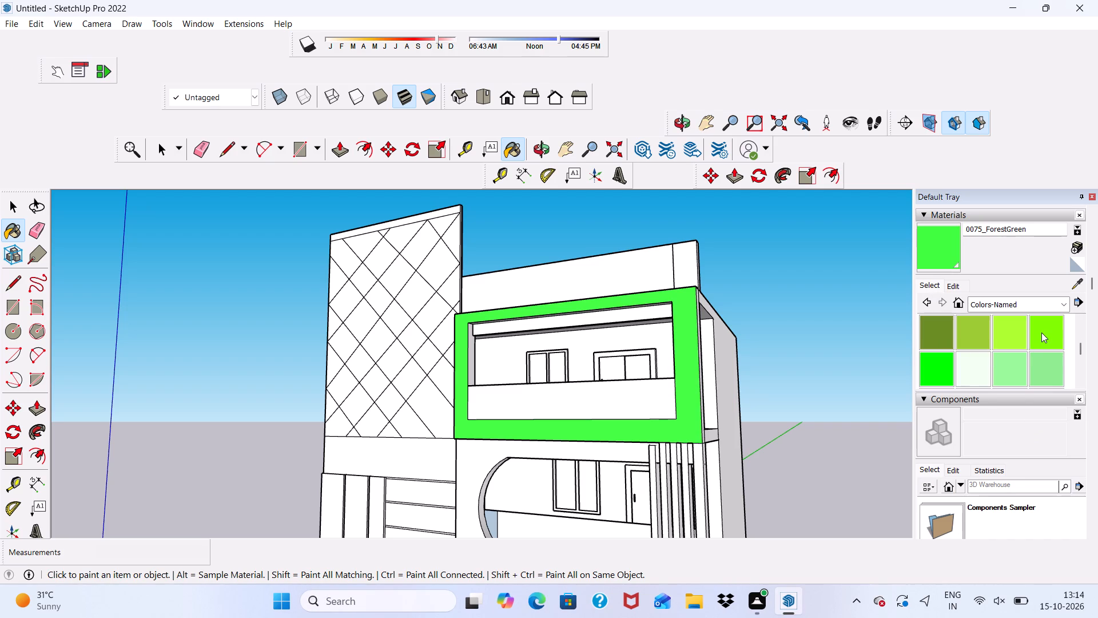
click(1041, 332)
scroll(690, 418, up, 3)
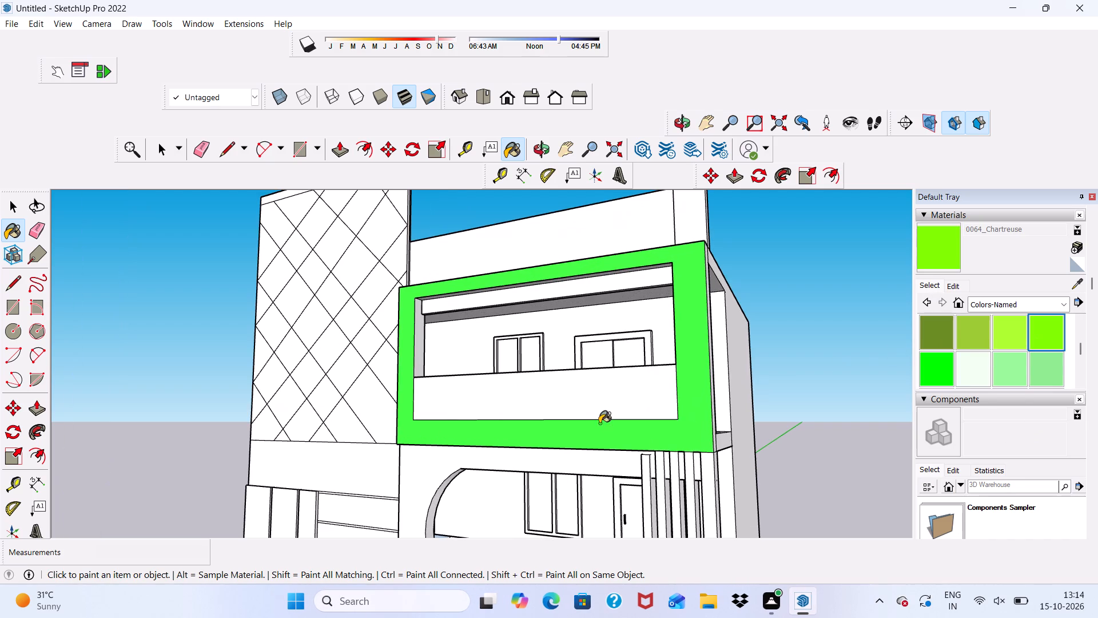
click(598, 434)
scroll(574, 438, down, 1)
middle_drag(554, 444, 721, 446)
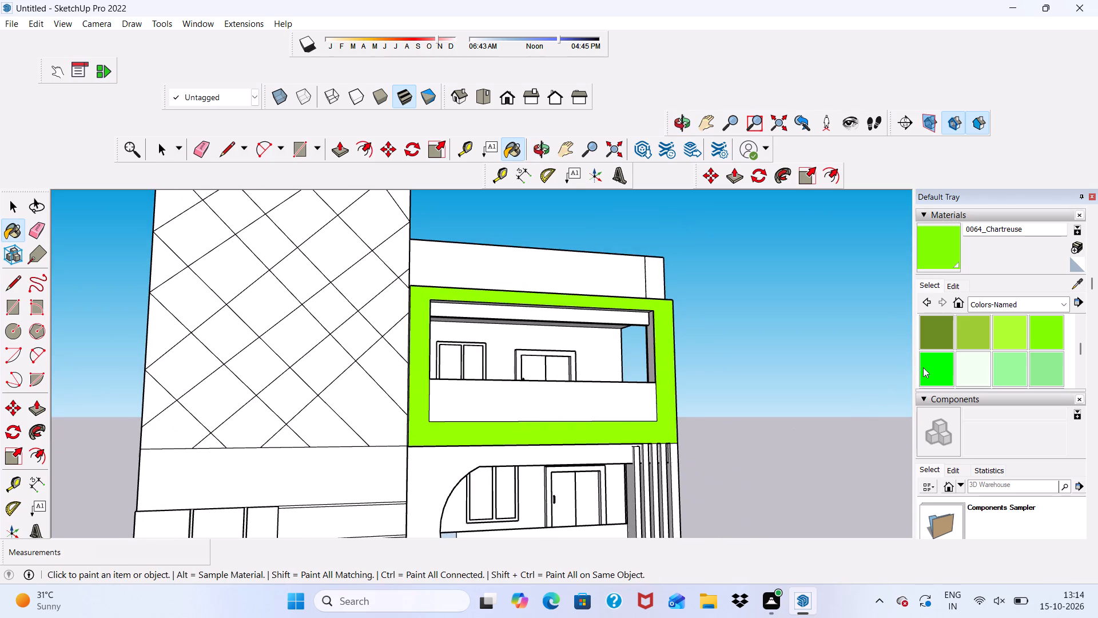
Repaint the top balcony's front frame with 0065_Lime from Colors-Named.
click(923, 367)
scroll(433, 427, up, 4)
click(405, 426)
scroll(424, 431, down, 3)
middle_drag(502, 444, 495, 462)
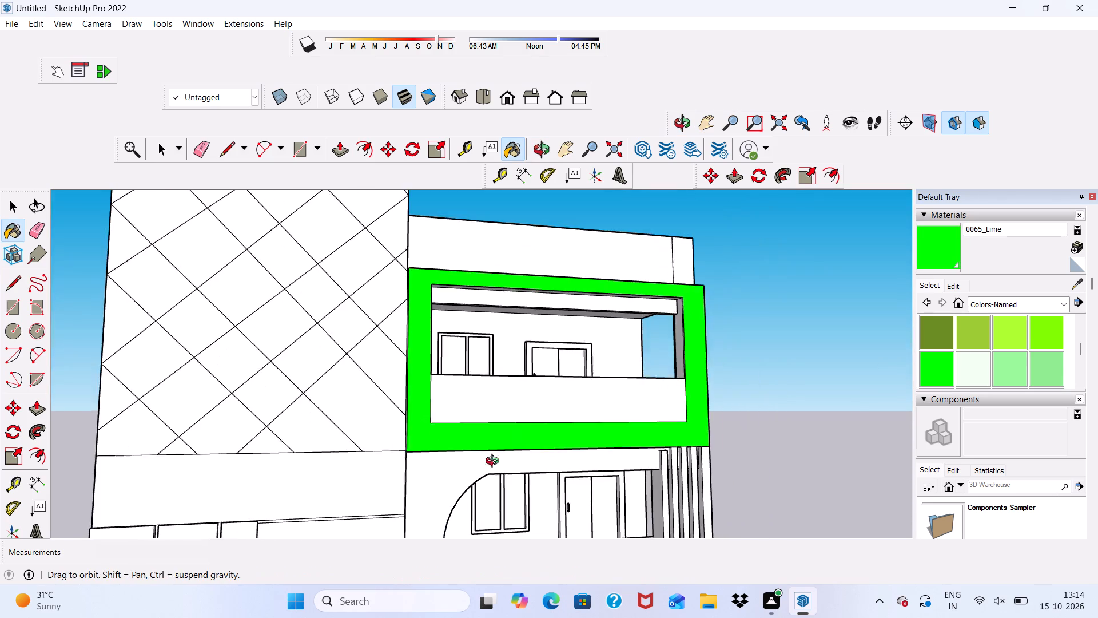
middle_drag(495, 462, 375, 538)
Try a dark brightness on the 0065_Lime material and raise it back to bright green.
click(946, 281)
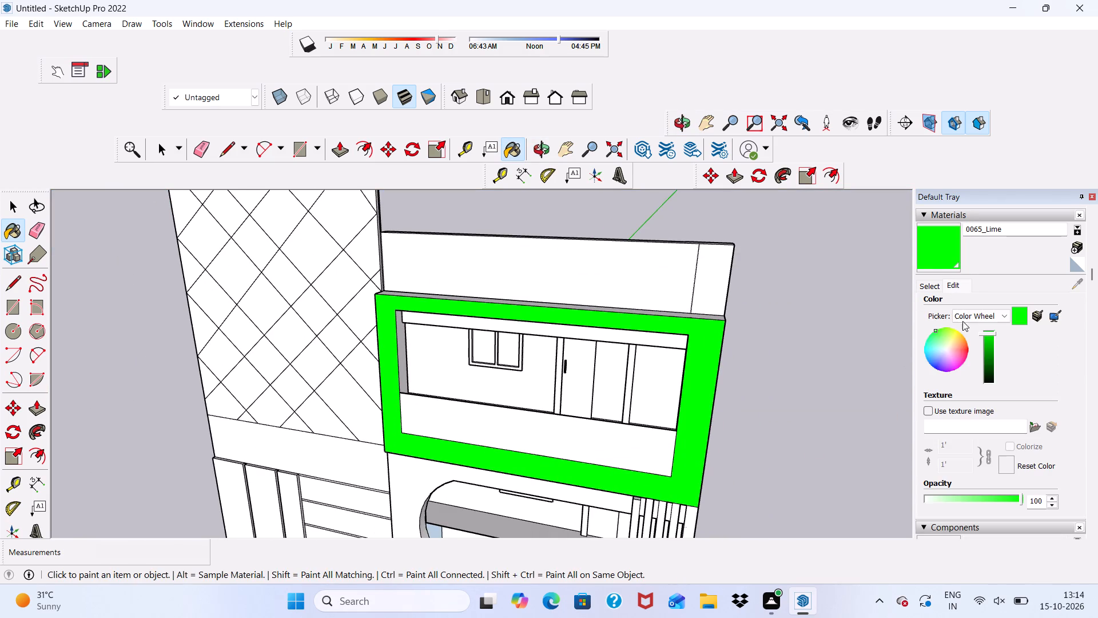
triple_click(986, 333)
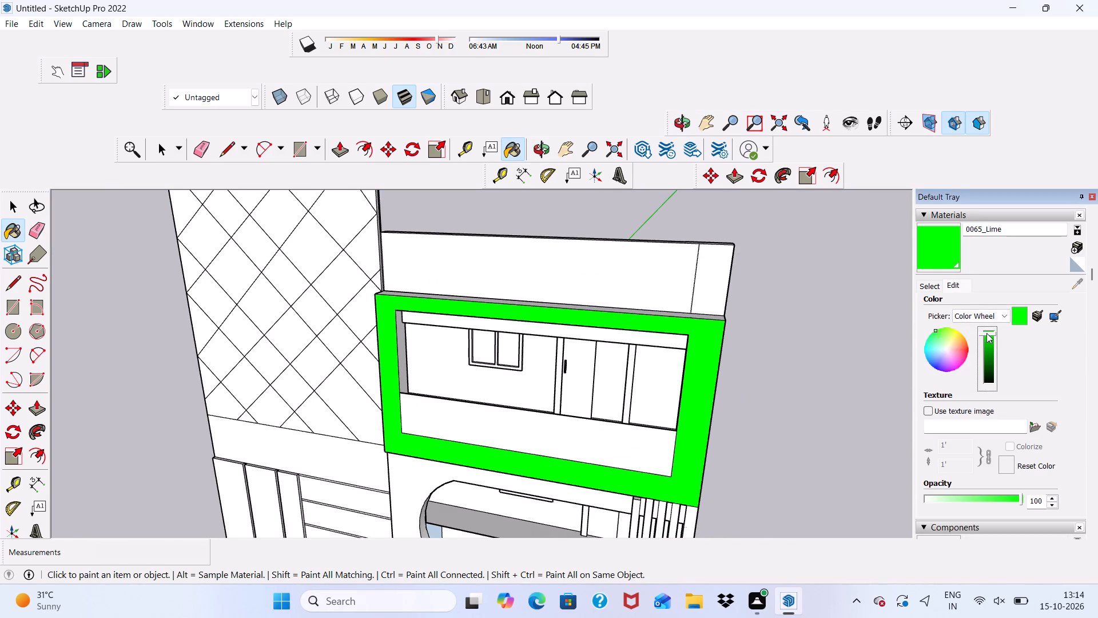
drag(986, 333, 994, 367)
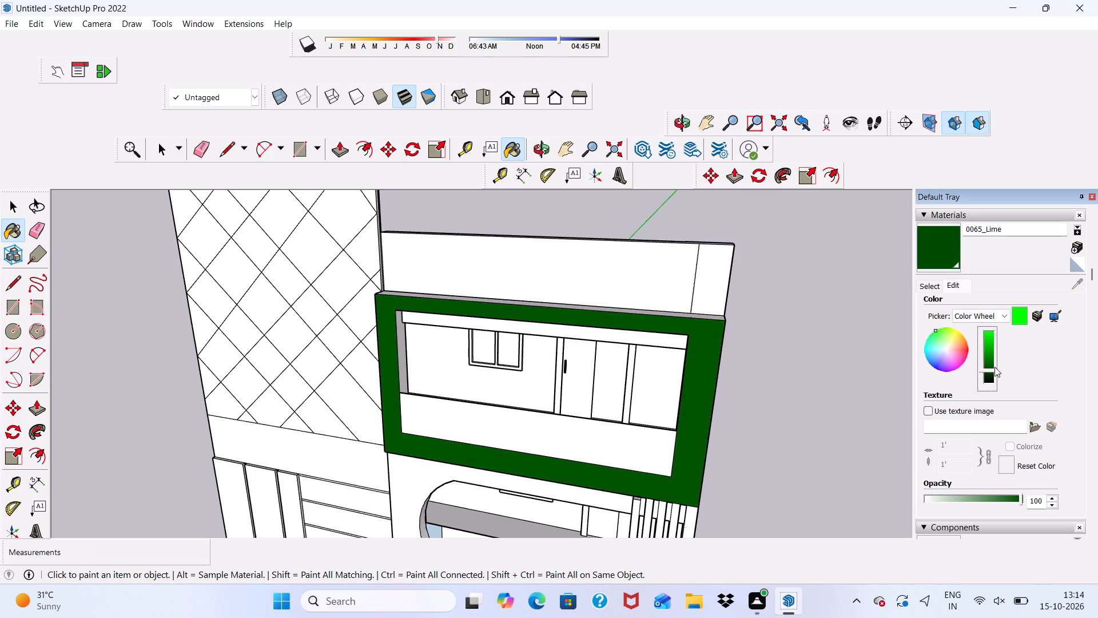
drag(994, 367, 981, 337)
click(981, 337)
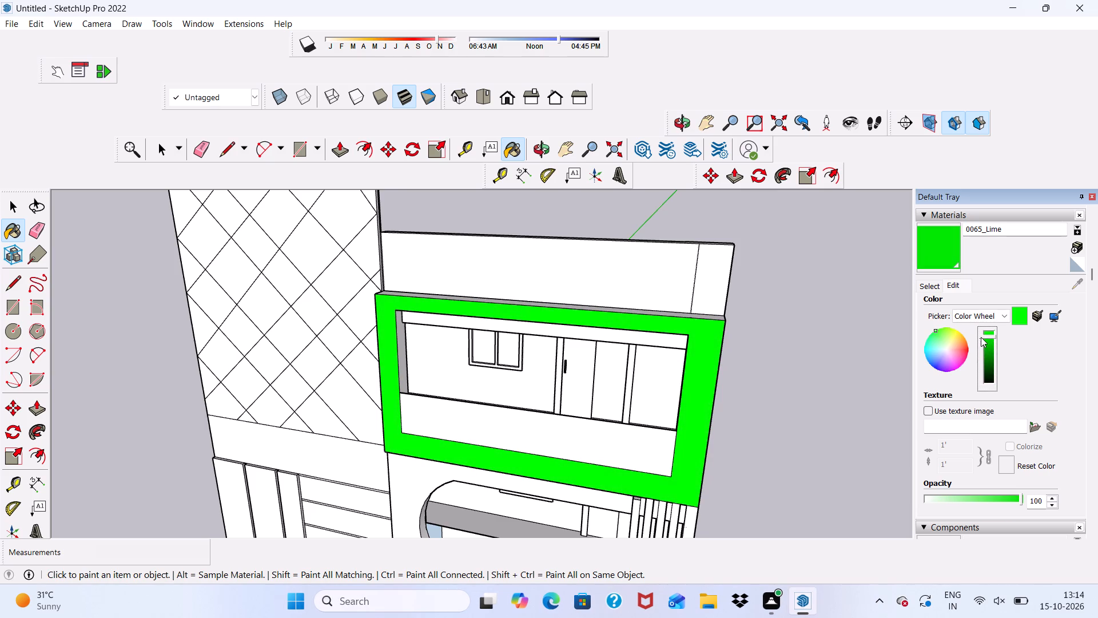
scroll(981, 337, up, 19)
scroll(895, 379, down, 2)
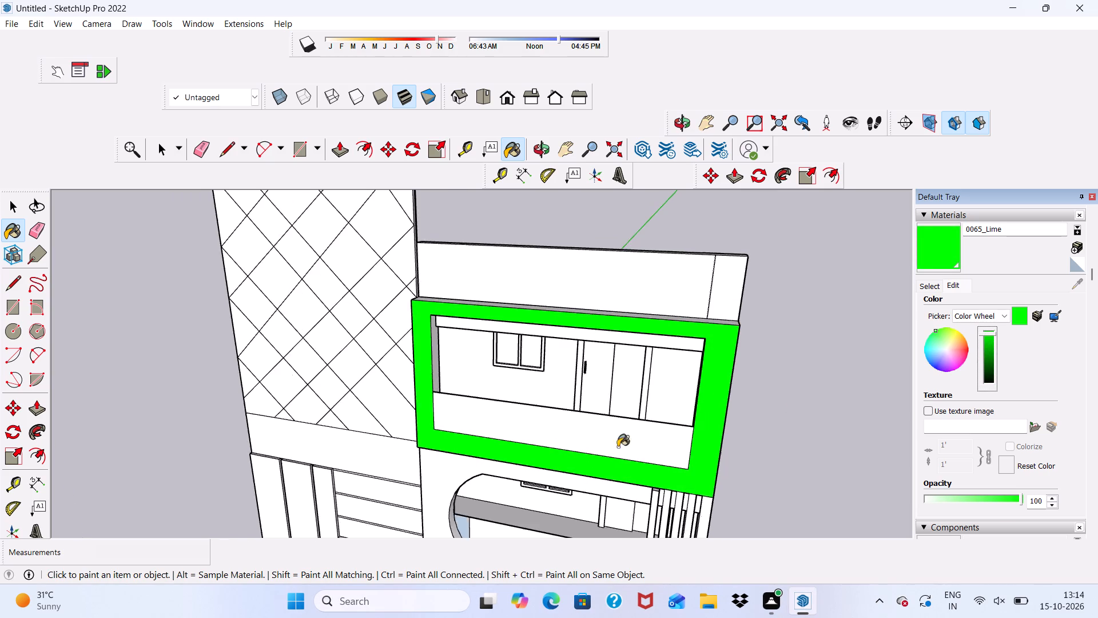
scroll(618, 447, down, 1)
Repaint the top balcony's front frame with 0061_OliveDrab from Colors-Named.
click(923, 291)
scroll(600, 387, down, 2)
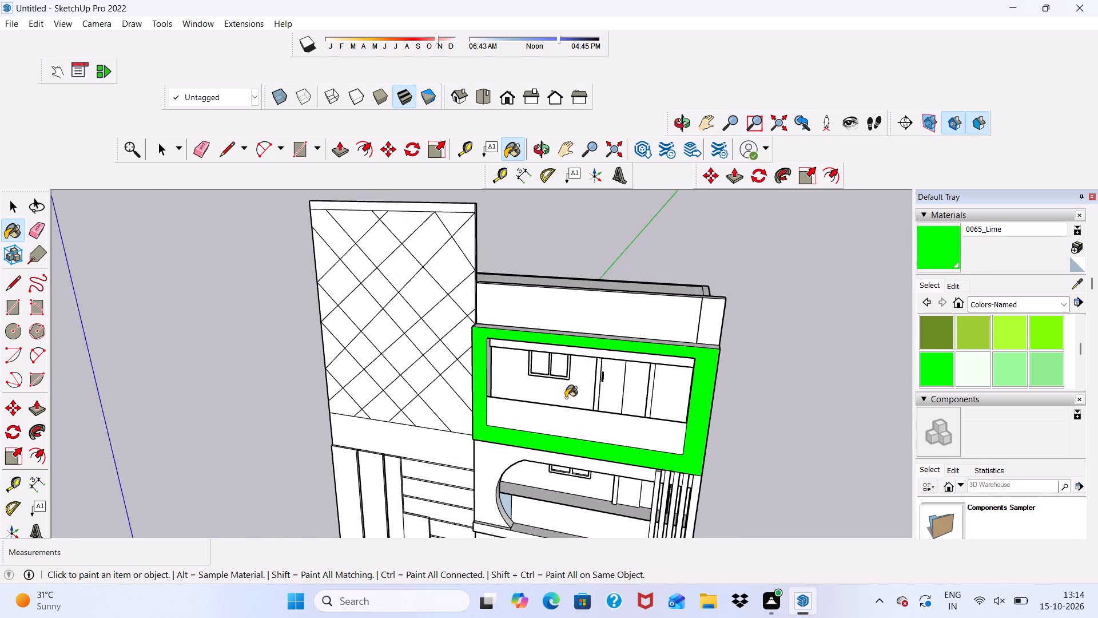
scroll(566, 398, down, 3)
middle_drag(570, 385, 582, 358)
click(930, 333)
scroll(845, 369, up, 5)
scroll(582, 434, down, 1)
scroll(503, 447, up, 4)
click(495, 430)
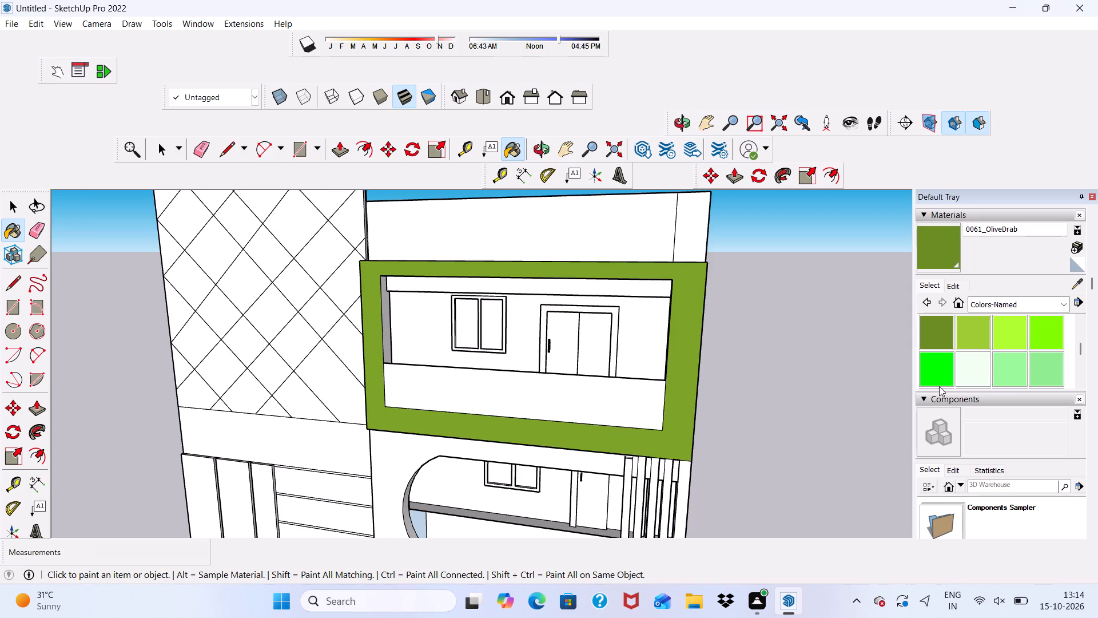
Lower the brightness of the 0061_OliveDrab material slightly for a darker olive green on the balcony frame.
scroll(933, 351, up, 2)
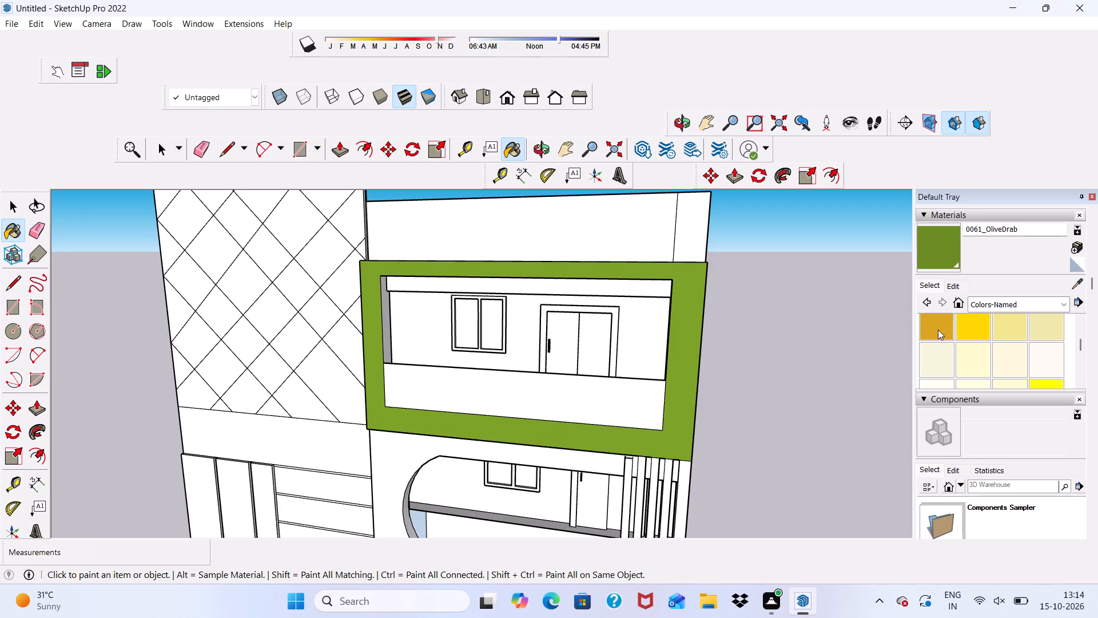
click(952, 280)
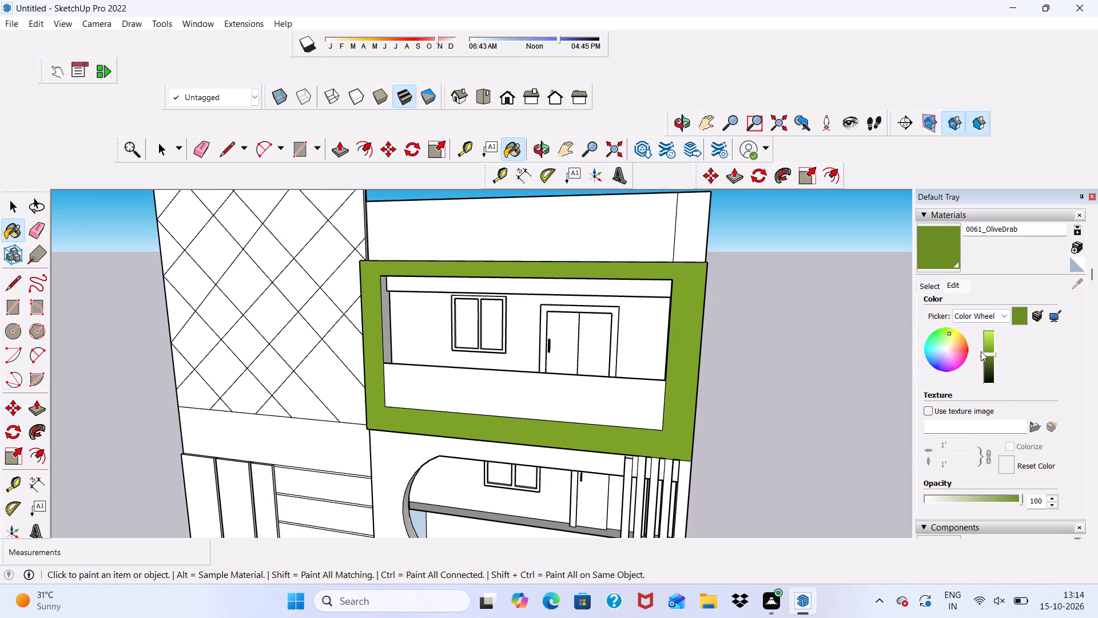
drag(981, 354, 982, 359)
click(982, 359)
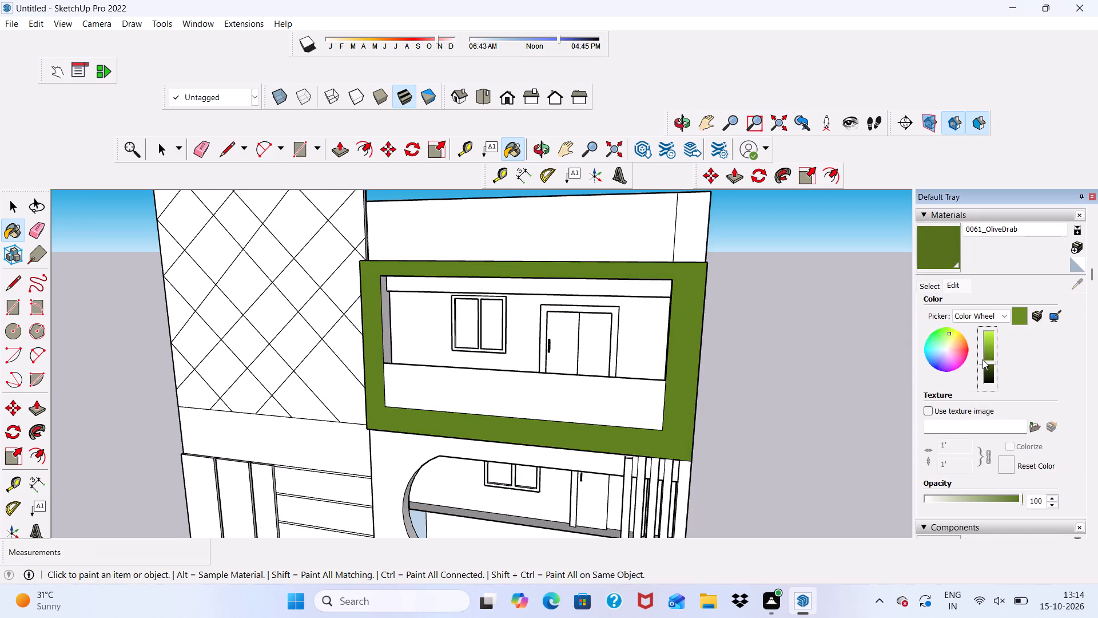
scroll(272, 488, down, 7)
middle_drag(361, 418, 391, 449)
scroll(380, 440, up, 4)
scroll(353, 381, down, 2)
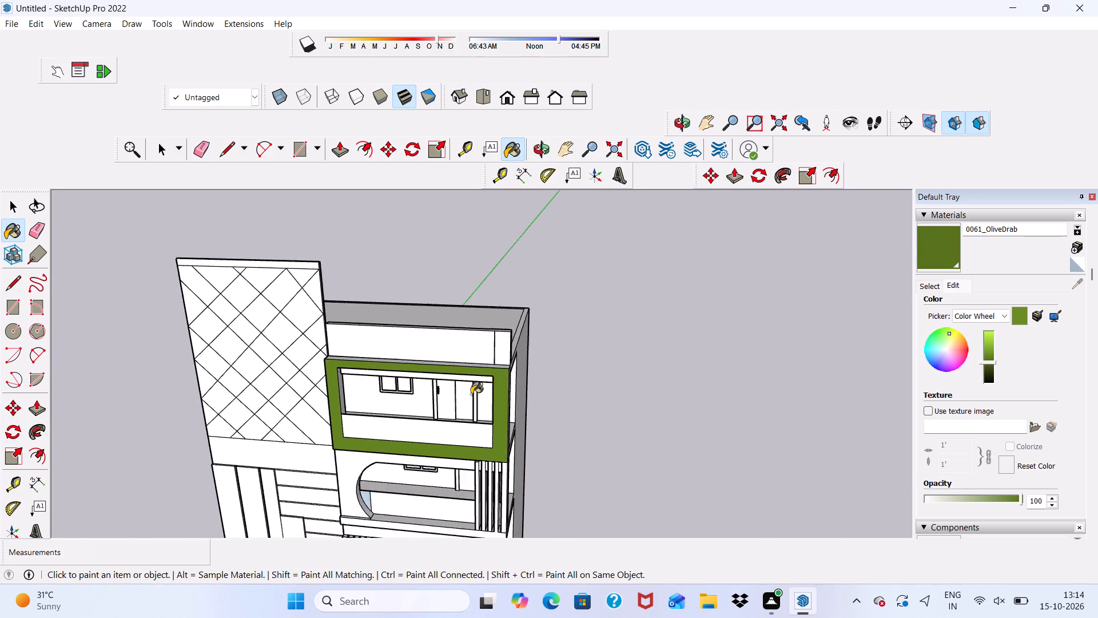
Raise the brightness of the 0061_OliveDrab material slightly for a lighter olive green on the top balcony frame.
scroll(471, 394, down, 4)
middle_drag(421, 461, 417, 383)
scroll(409, 418, down, 2)
scroll(413, 413, up, 10)
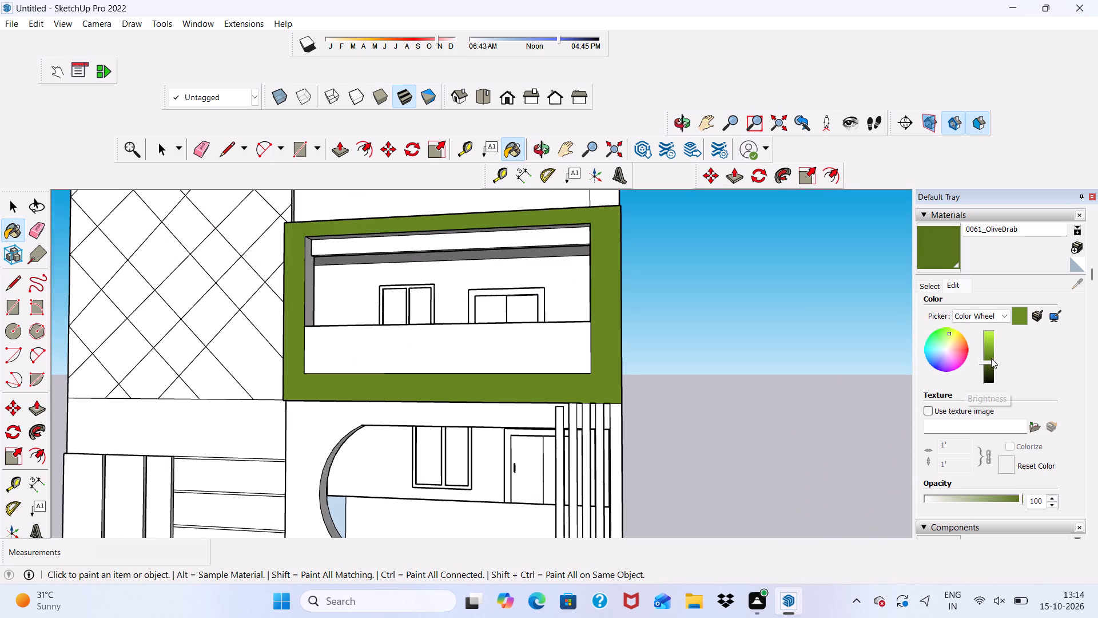
drag(986, 360, 984, 354)
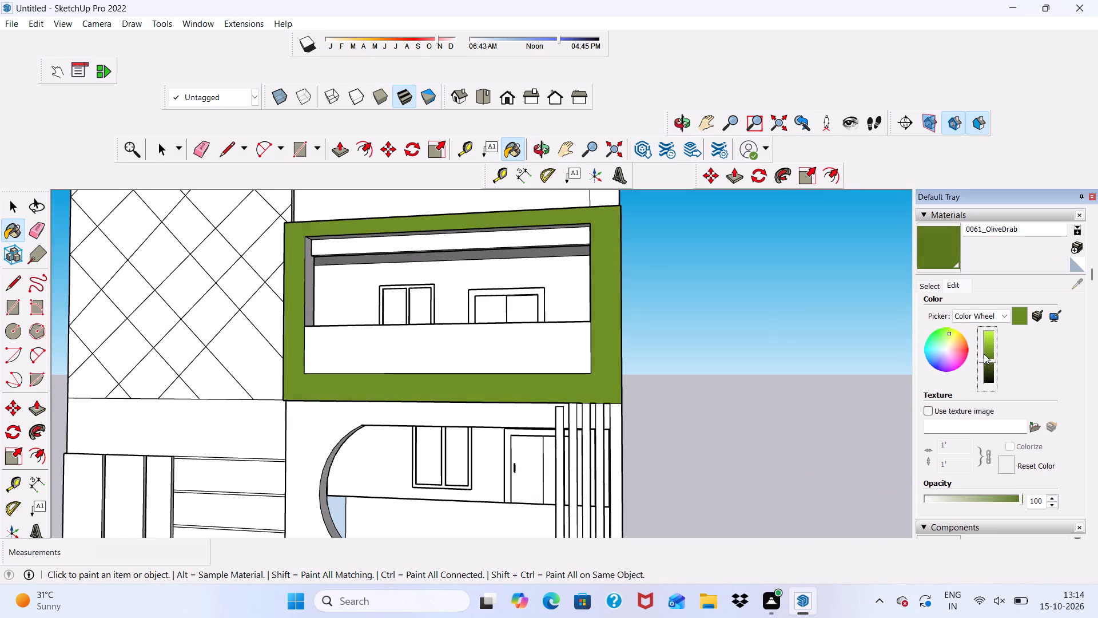
drag(984, 354, 980, 335)
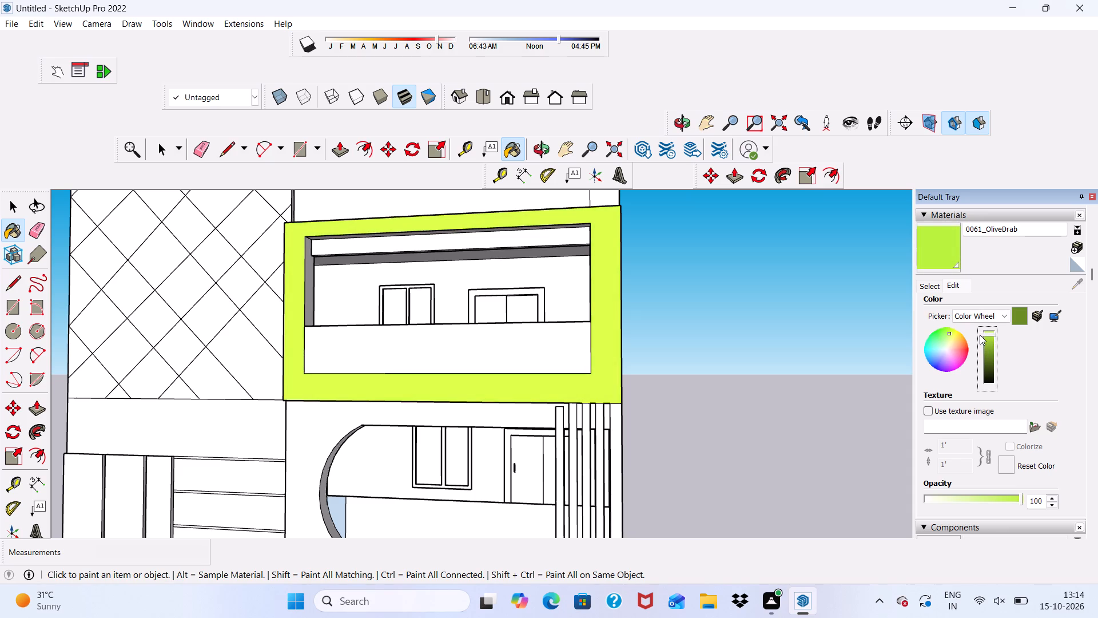
drag(980, 335, 988, 352)
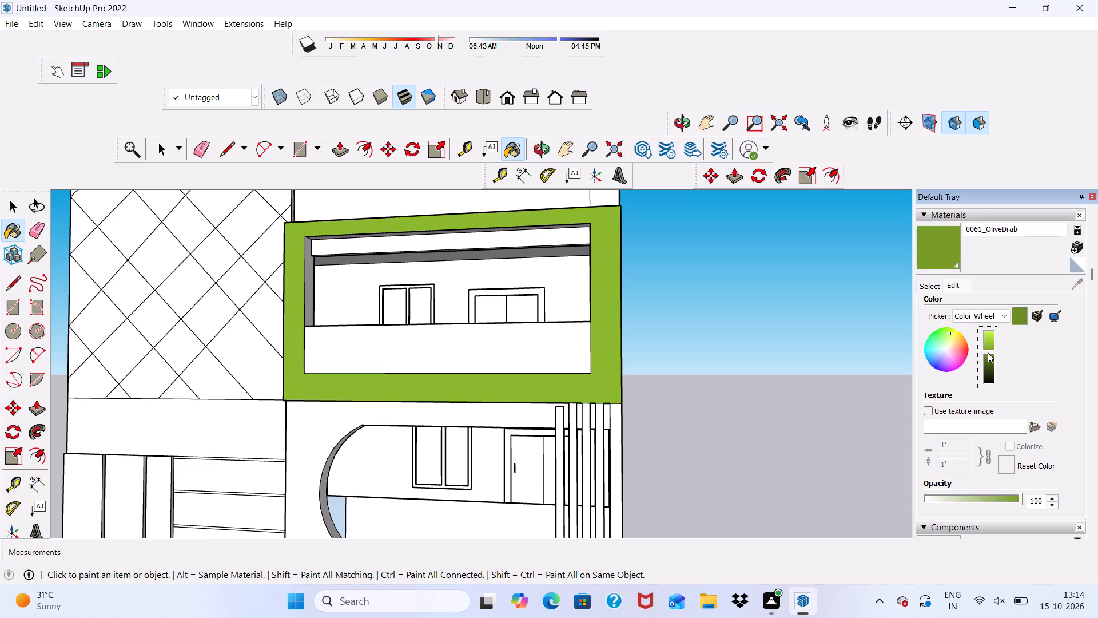
drag(988, 352, 989, 354)
Paint the exposed outer side faces of the top balcony's frame, beside the lattice wall, with 0061_OliveDrab.
scroll(201, 469, down, 5)
middle_drag(224, 447, 470, 443)
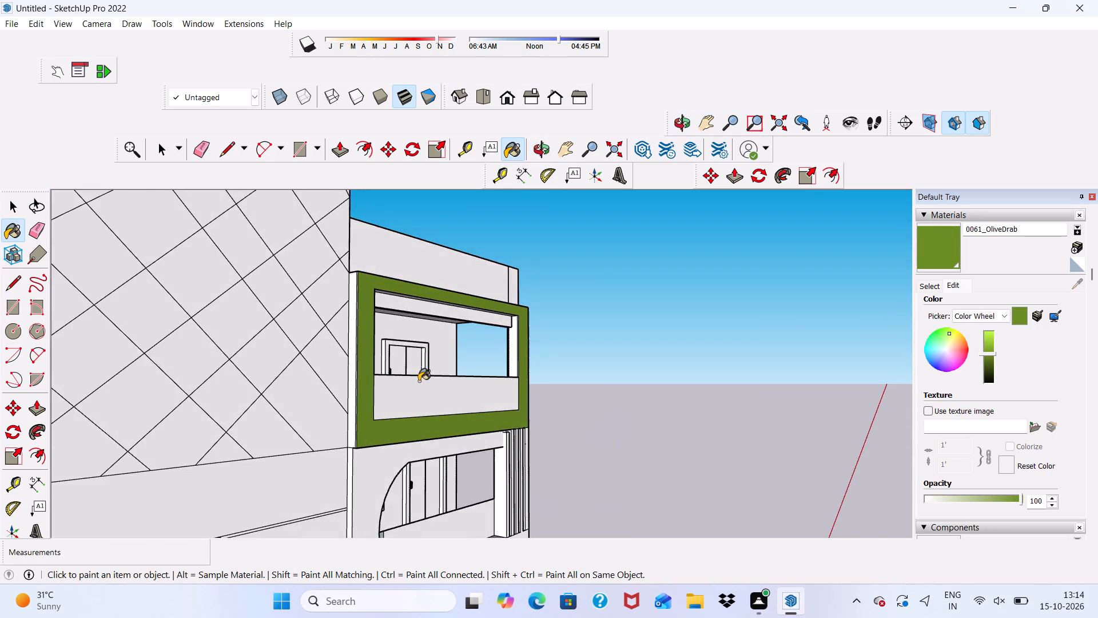
scroll(366, 316, up, 11)
click(345, 292)
scroll(349, 283, up, 4)
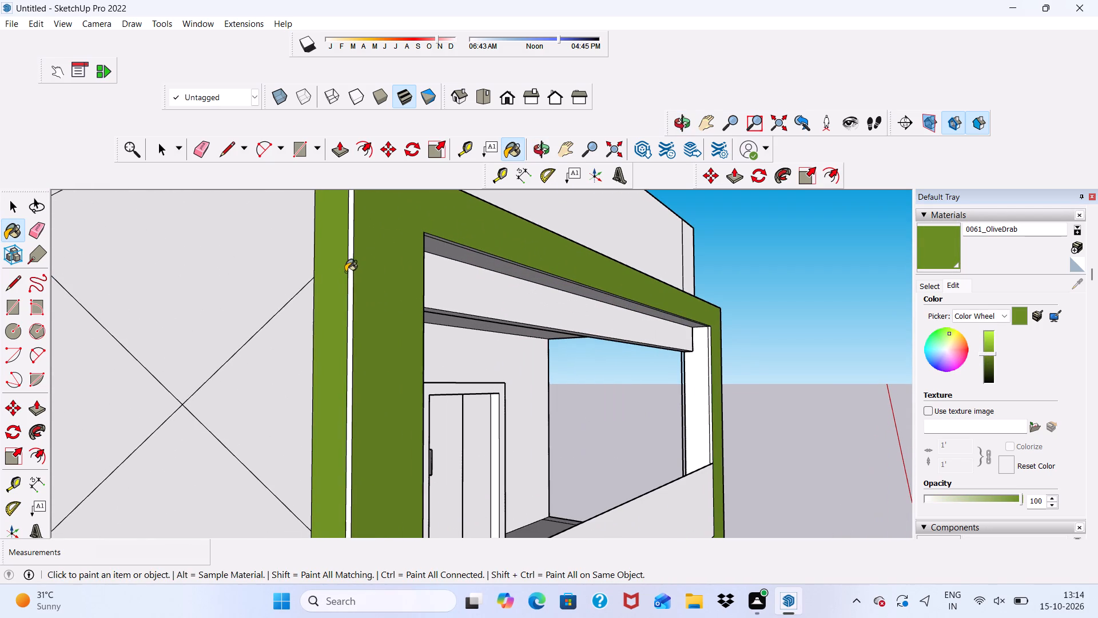
scroll(347, 289, up, 2)
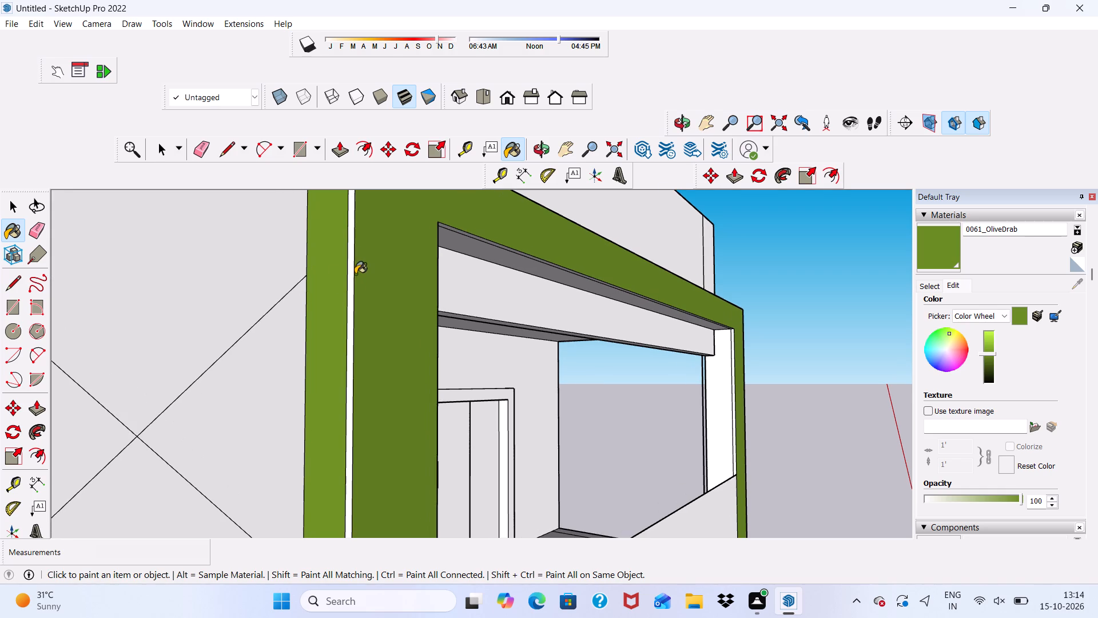
click(347, 268)
click(351, 271)
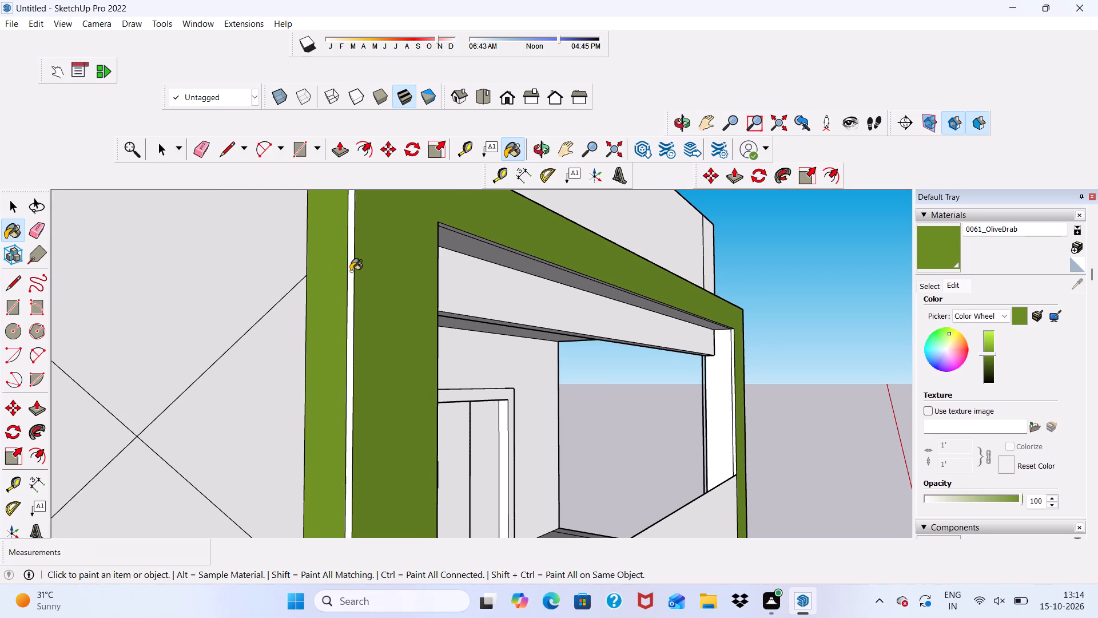
scroll(341, 279, down, 20)
scroll(0, 541, down, 2)
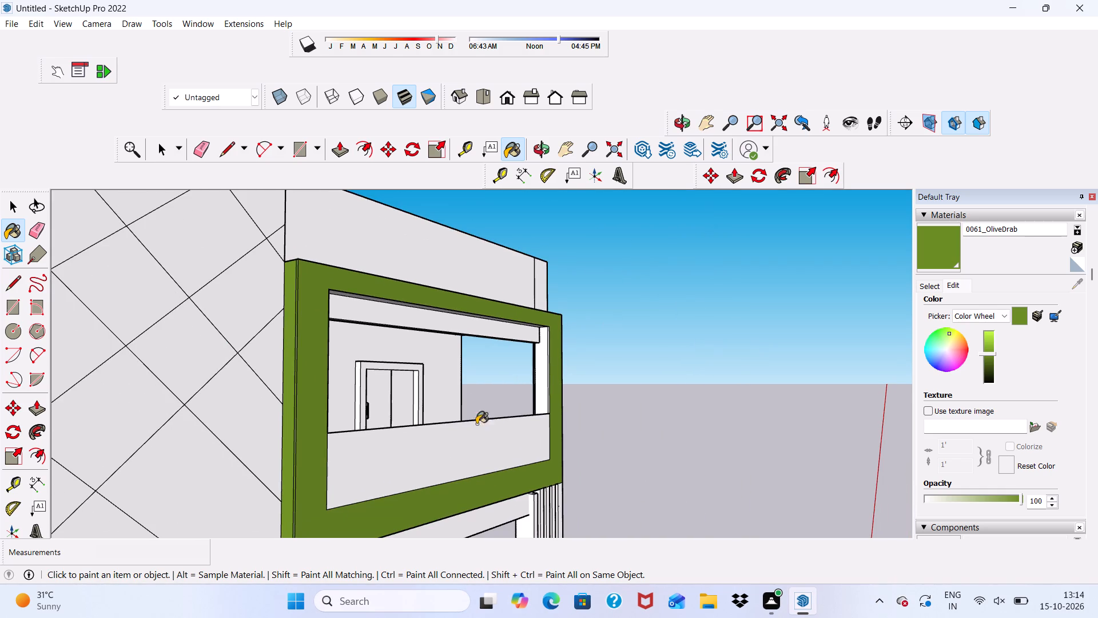
Push/Pull the underside of the projecting band below the second balcony from the top by about 6 13/16".
scroll(494, 358, down, 5)
middle_drag(709, 425, 457, 428)
scroll(471, 352, down, 10)
scroll(474, 437, up, 2)
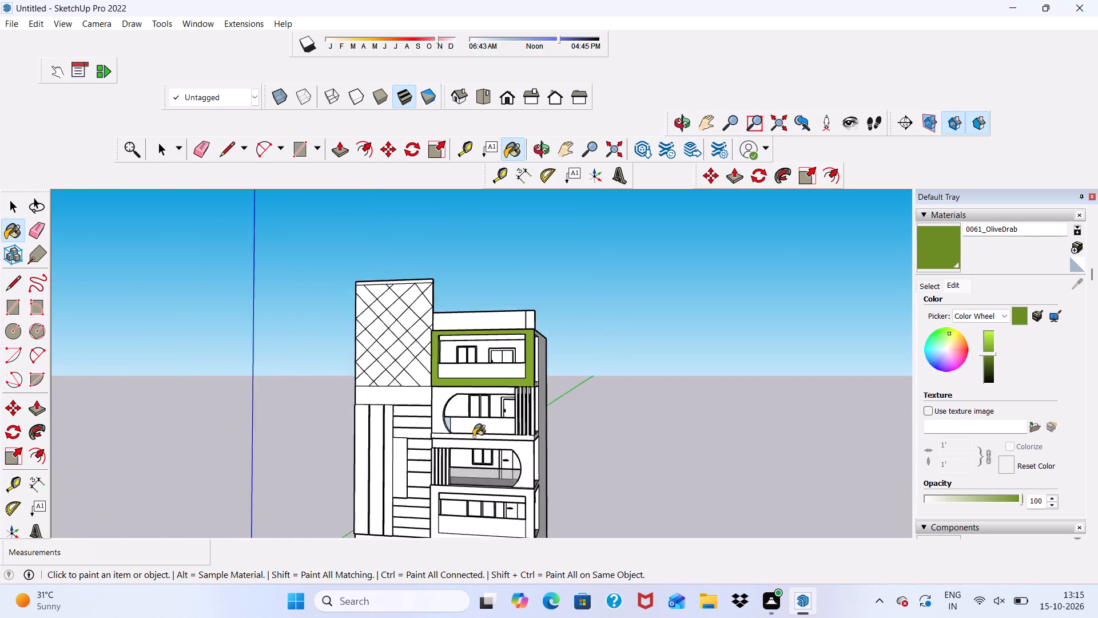
scroll(474, 437, up, 3)
scroll(431, 378, up, 5)
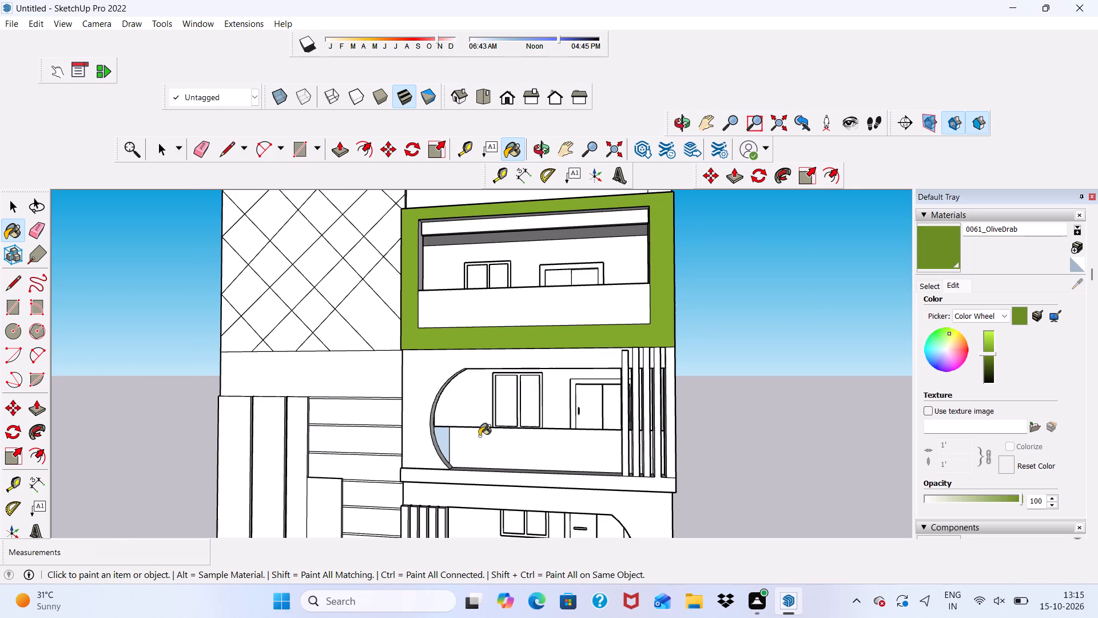
scroll(456, 484, up, 4)
middle_drag(415, 474, 491, 322)
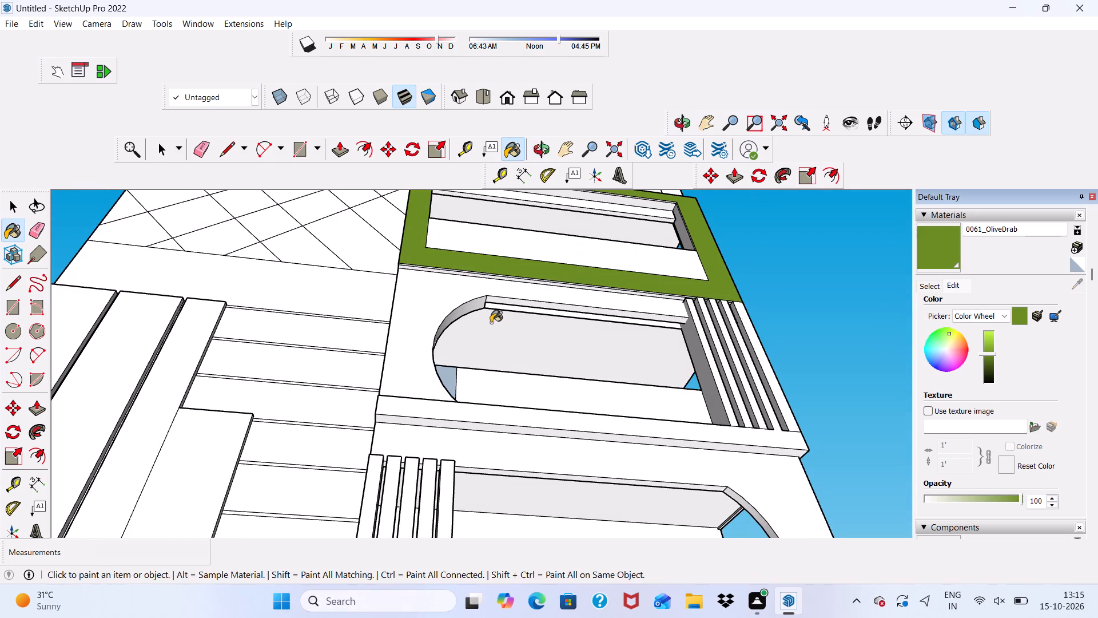
key(space)
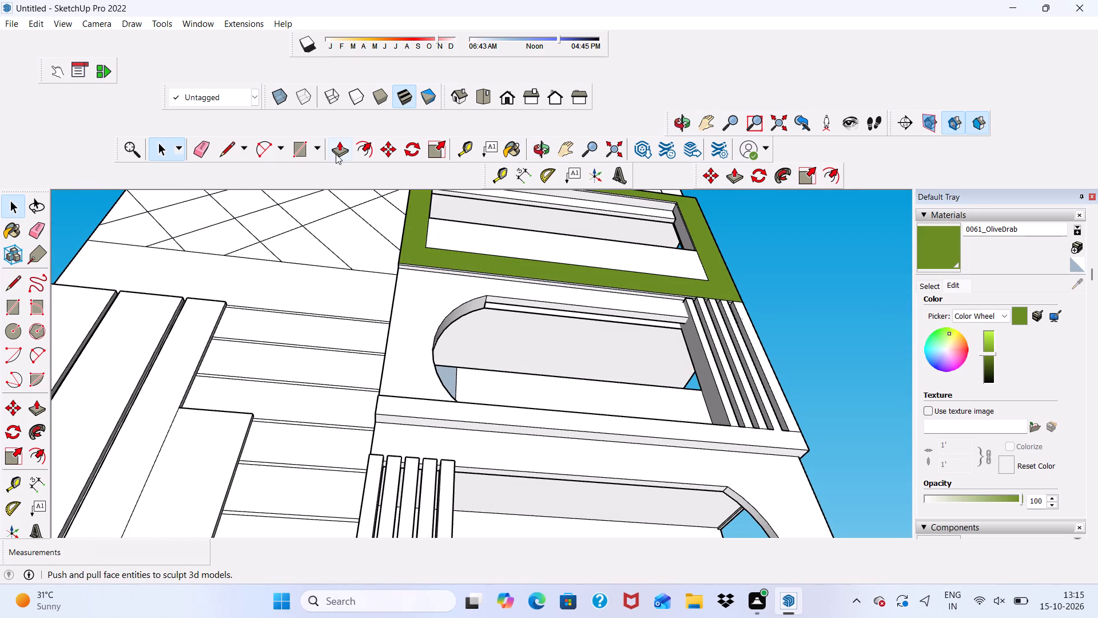
click(338, 150)
scroll(410, 413, up, 3)
click(408, 420)
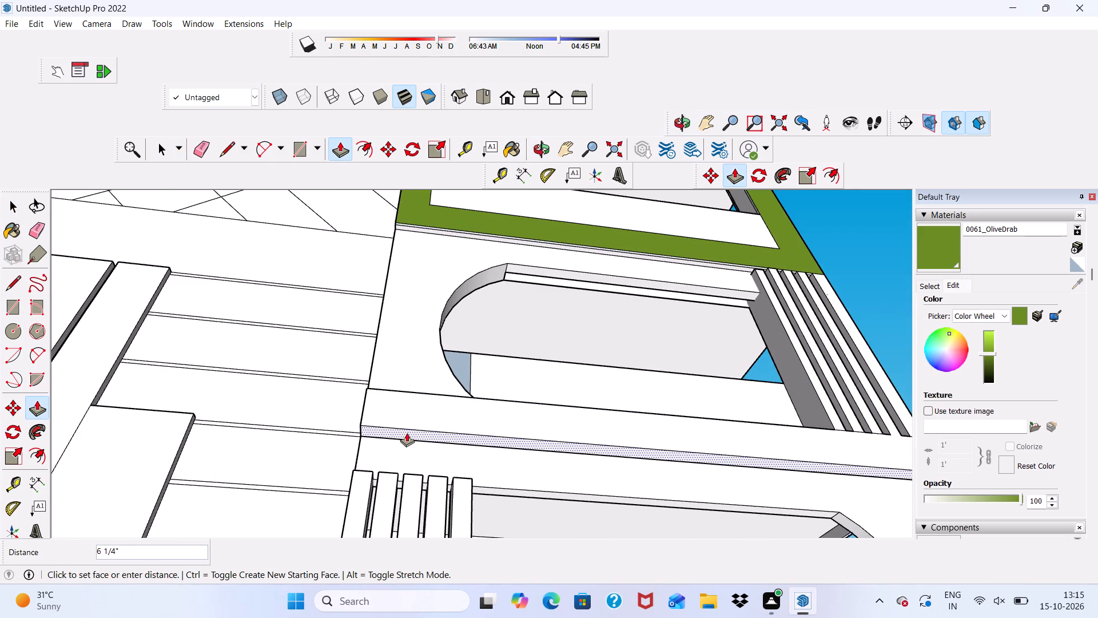
click(406, 434)
scroll(413, 398, down, 5)
middle_drag(467, 411, 414, 482)
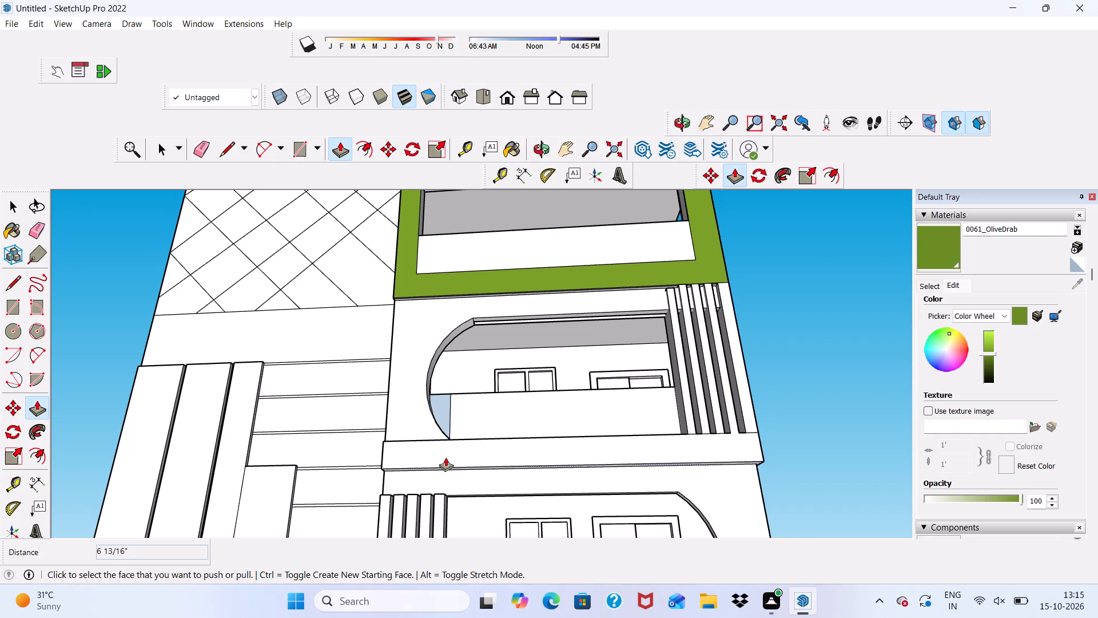
key(space)
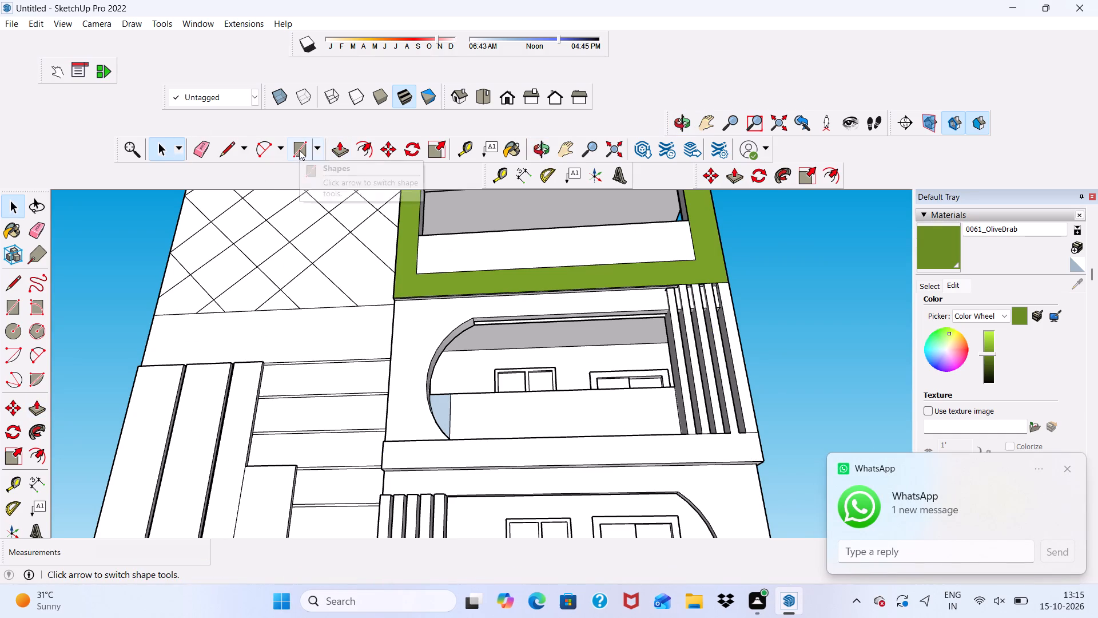
Draw a thin rectangle about 3 11/16" high and 22' 1 5/16" long across the full front of that band.
click(299, 150)
scroll(373, 458, up, 4)
click(387, 455)
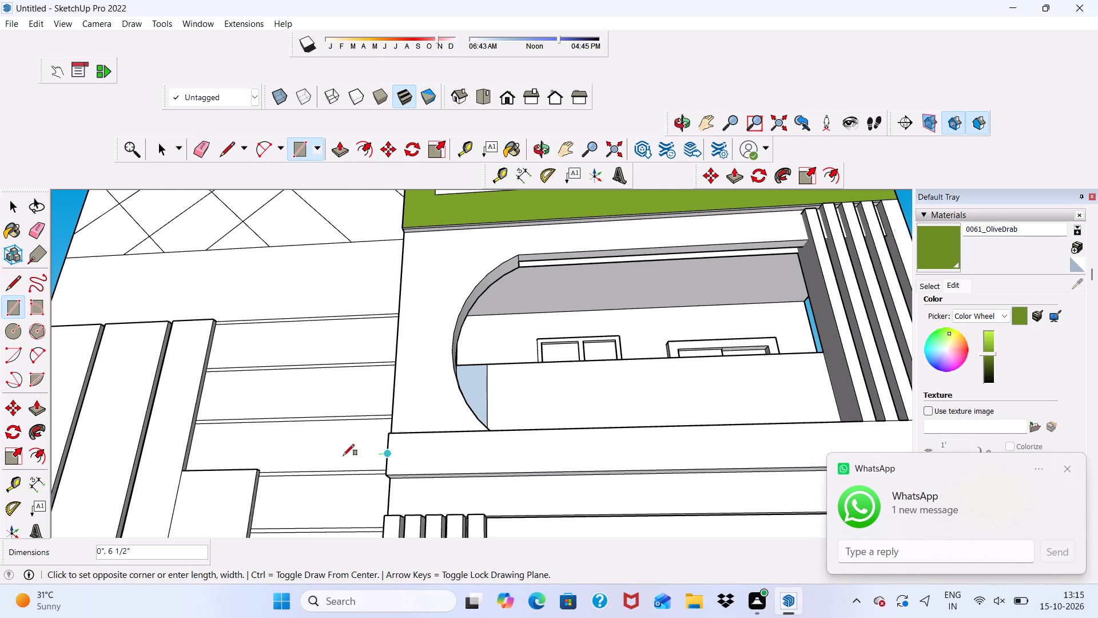
scroll(337, 455, down, 5)
scroll(717, 435, up, 4)
scroll(723, 442, down, 1)
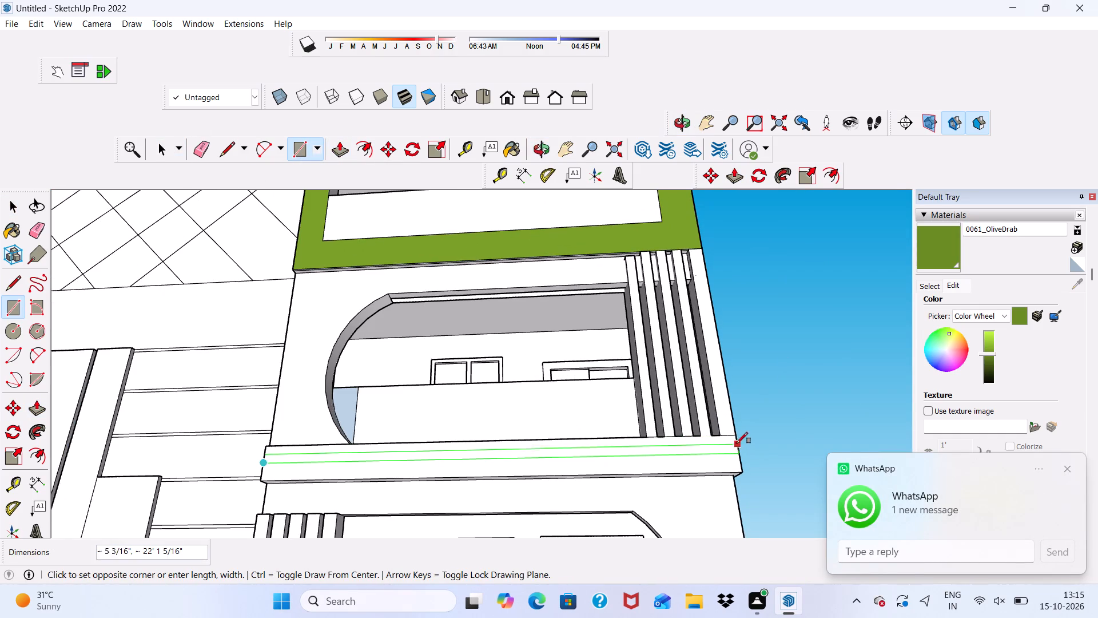
scroll(736, 442, up, 4)
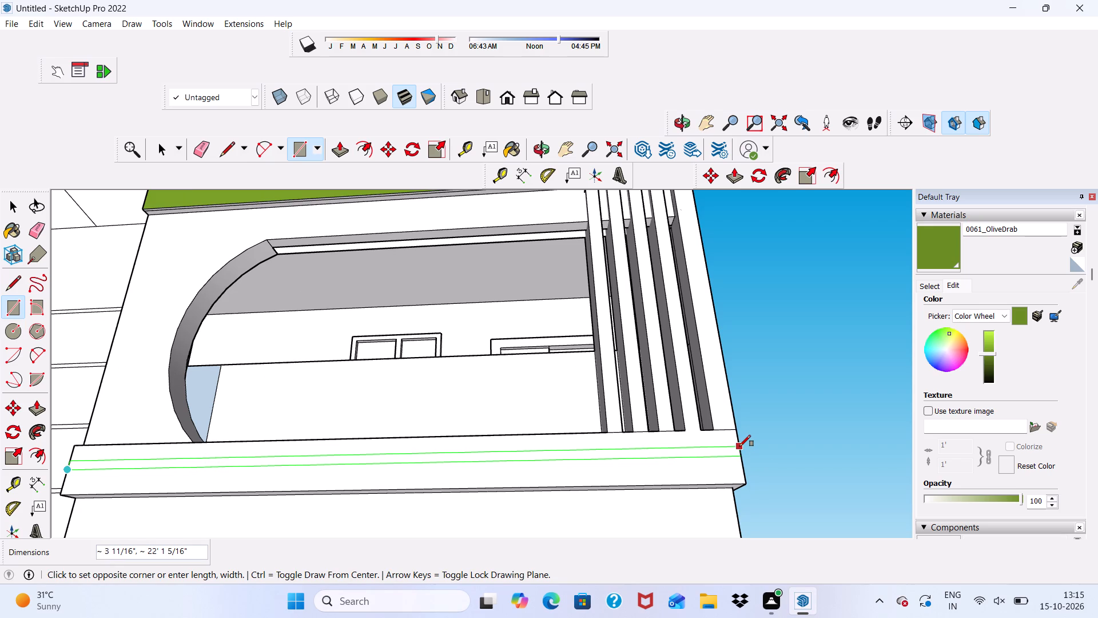
click(739, 446)
key(space)
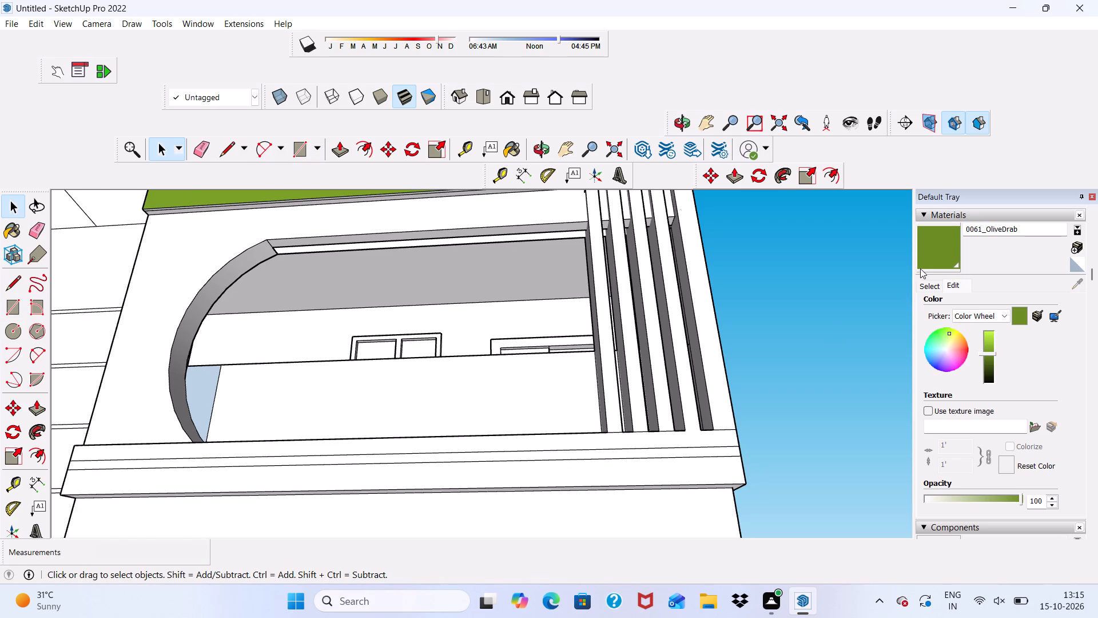
Paint the band's front strip below the thin rectangle with 0061_OliveDrab.
click(930, 246)
scroll(496, 517, up, 3)
click(492, 458)
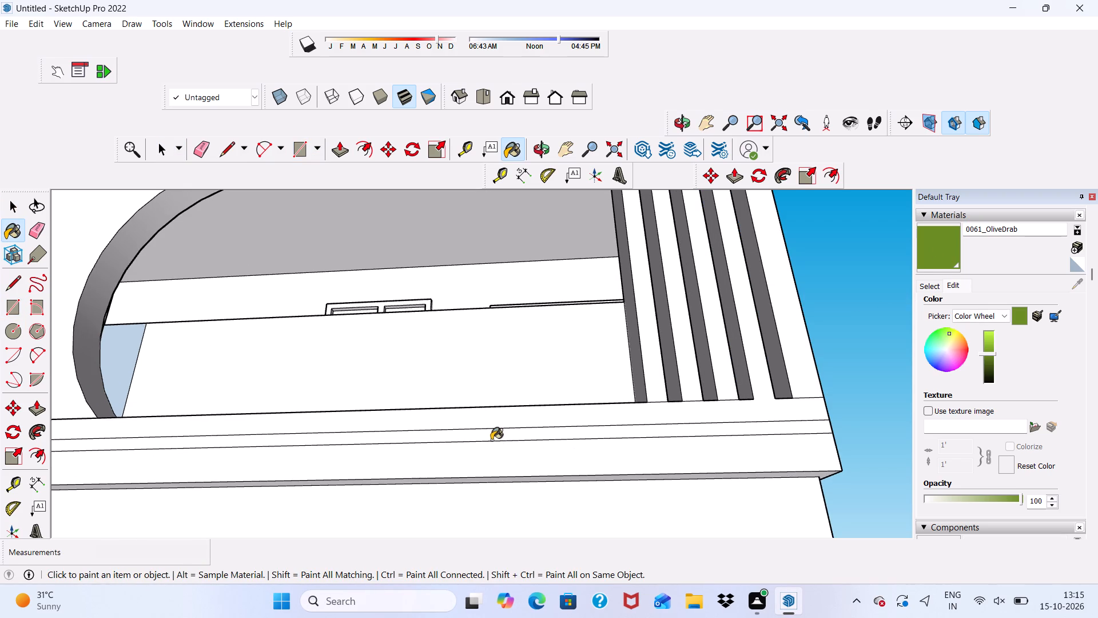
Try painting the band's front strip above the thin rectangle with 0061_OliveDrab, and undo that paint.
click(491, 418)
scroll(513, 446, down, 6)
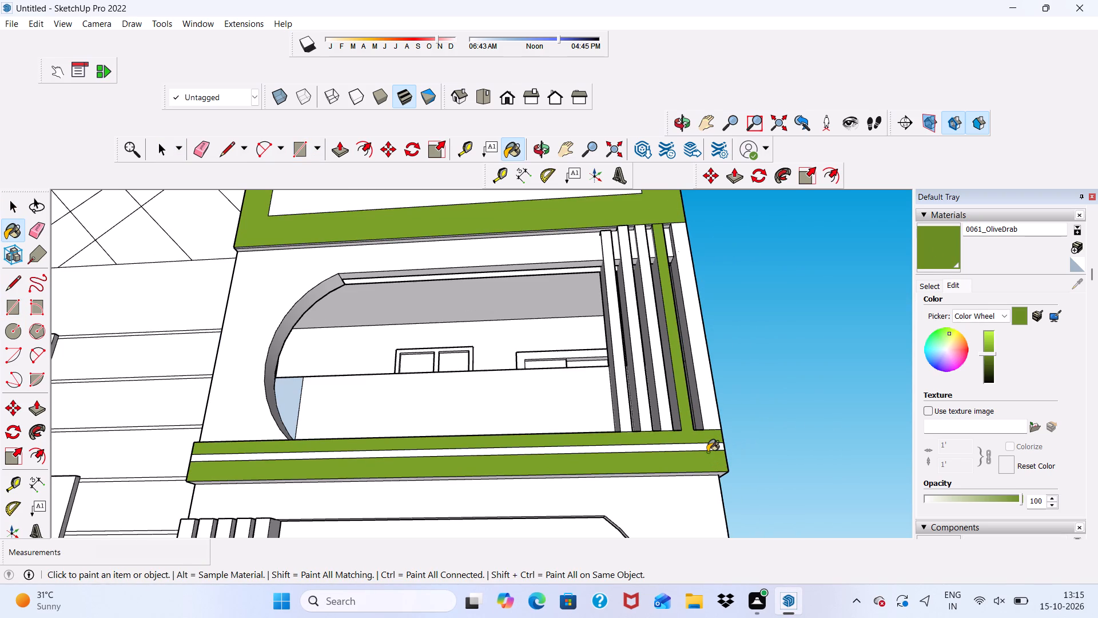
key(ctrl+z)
Draw a line across the foot of the vertical slat to separate it from the band's upper strip.
scroll(397, 288, up, 1)
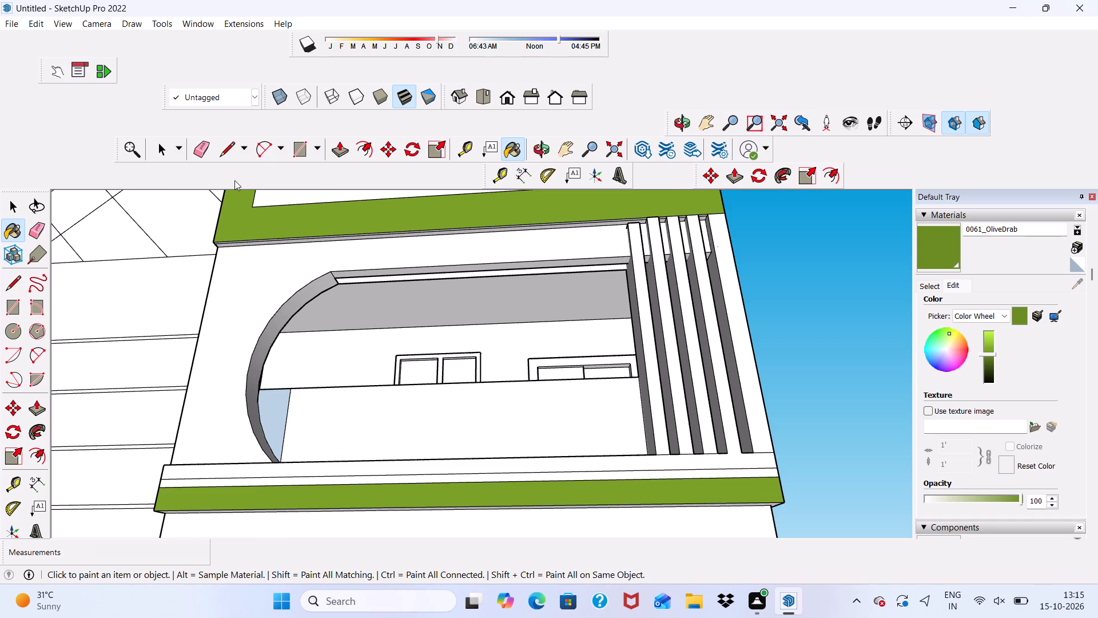
drag(224, 146, 236, 156)
scroll(742, 453, up, 3)
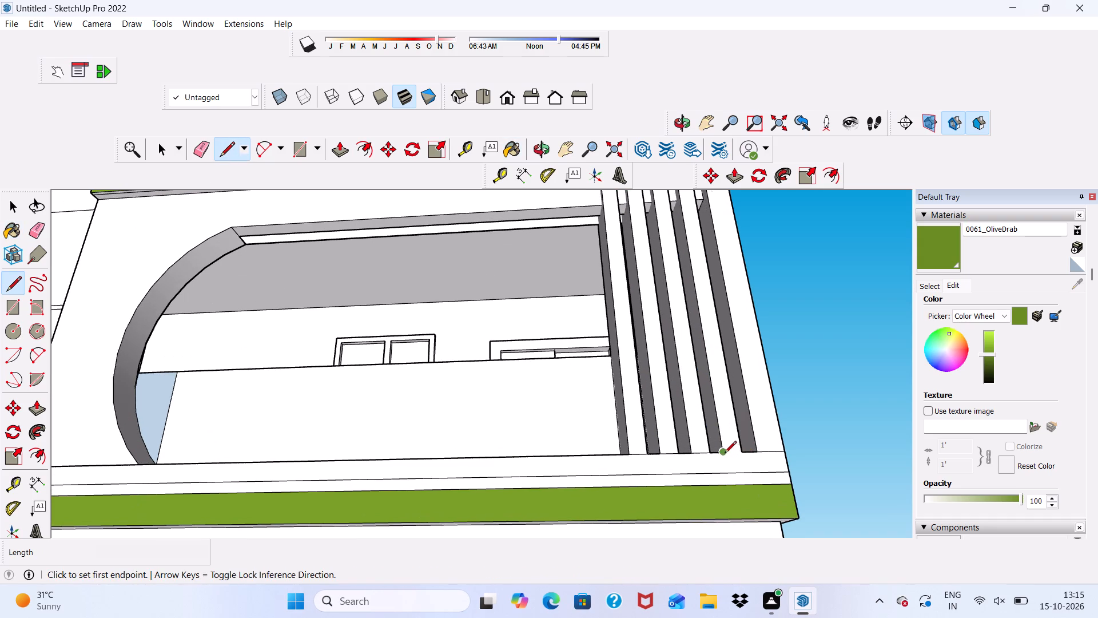
click(723, 453)
click(743, 446)
key(space)
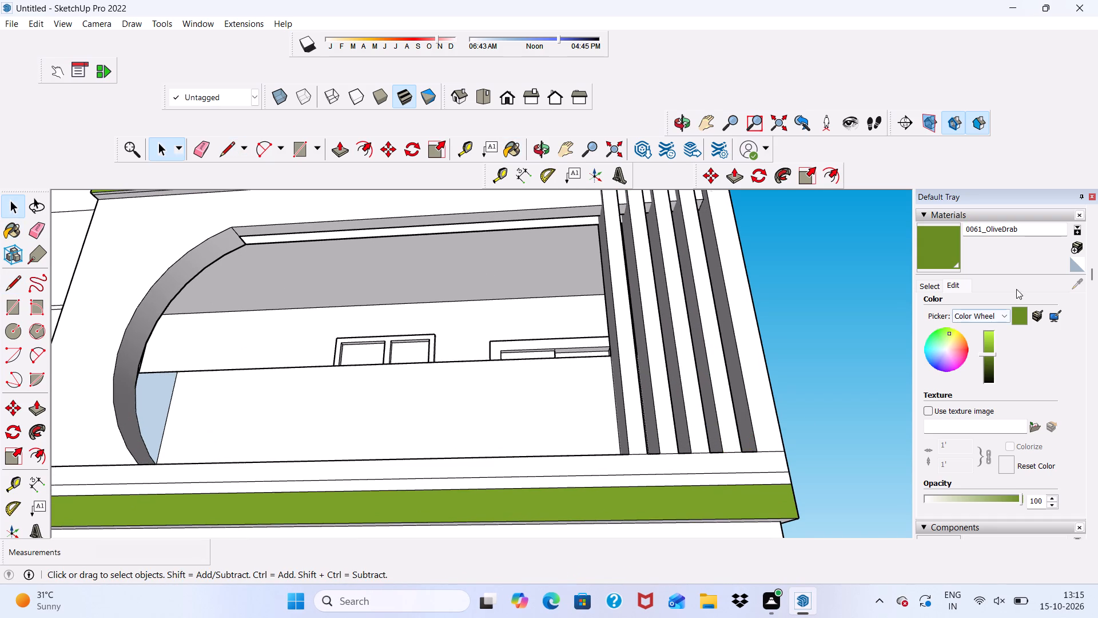
Paint the band's upper front strip with 0061_OliveDrab.
click(941, 245)
scroll(782, 466, up, 3)
click(770, 463)
scroll(763, 417, down, 2)
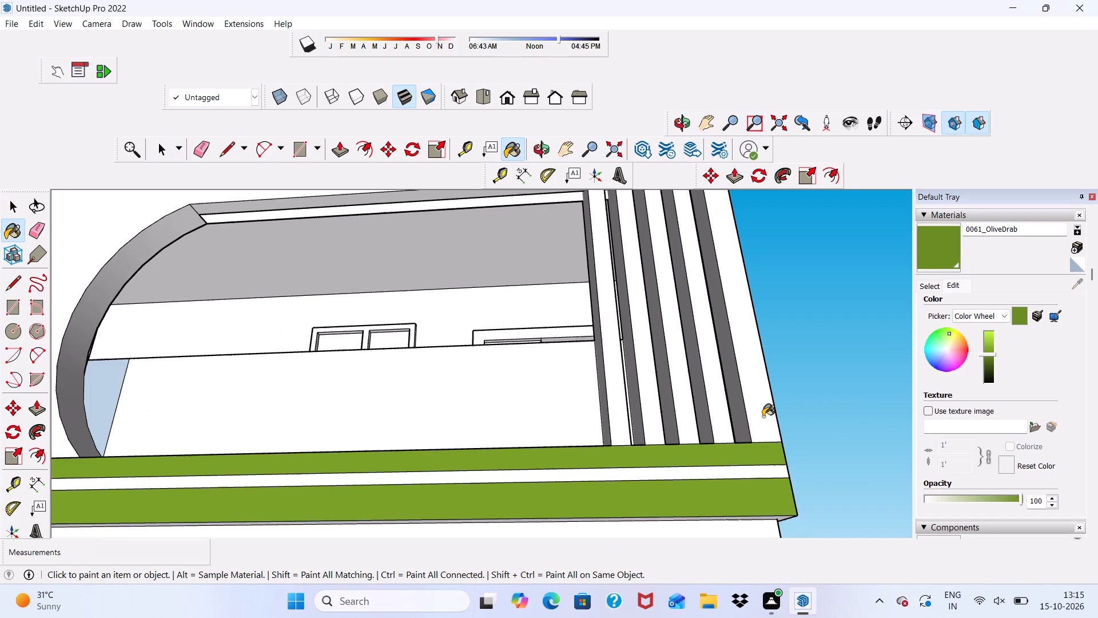
scroll(757, 400, down, 5)
scroll(770, 462, down, 1)
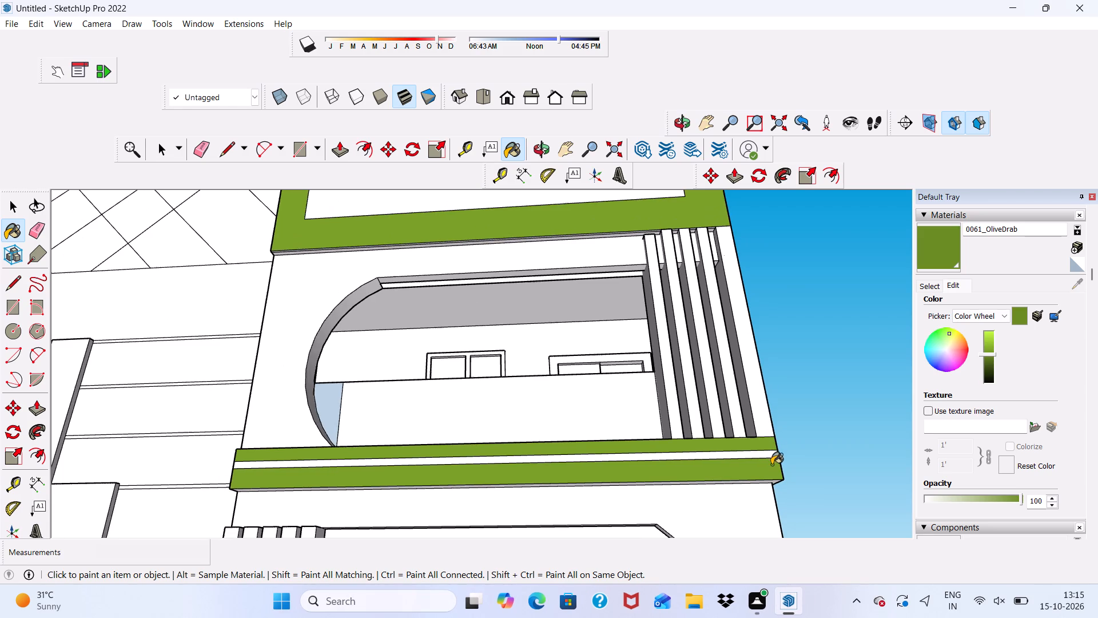
Paint the band's end face beside the grooved wall and the narrow side face just below it with 0061_OliveDrab.
middle_drag(771, 465, 642, 525)
scroll(653, 548, up, 4)
scroll(712, 497, down, 5)
scroll(714, 469, up, 1)
scroll(698, 444, down, 4)
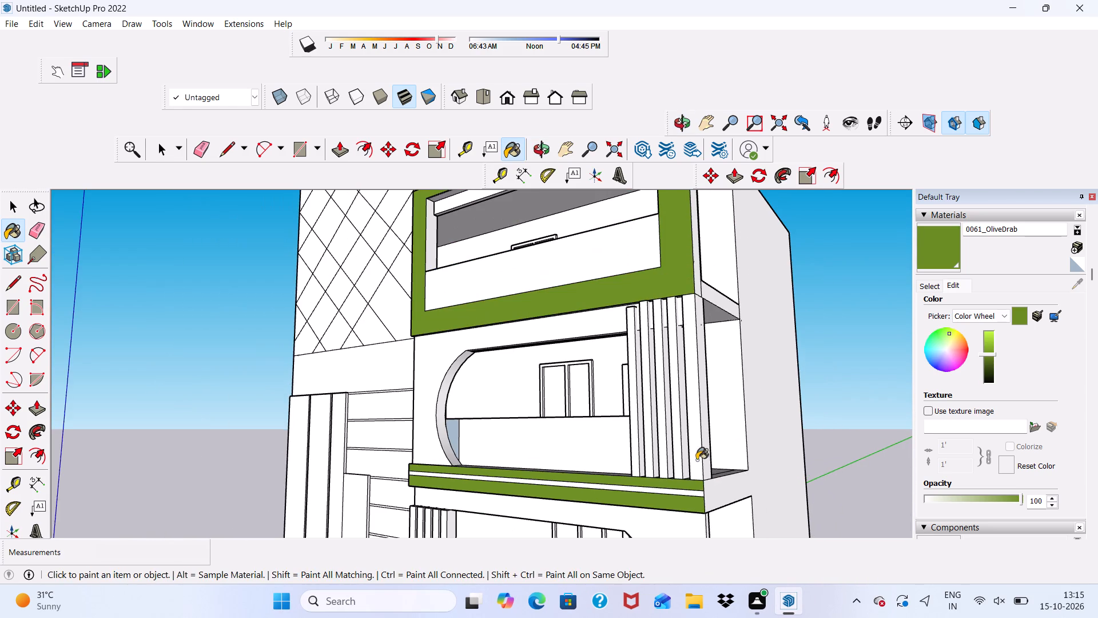
middle_drag(699, 473, 886, 478)
scroll(428, 497, up, 1)
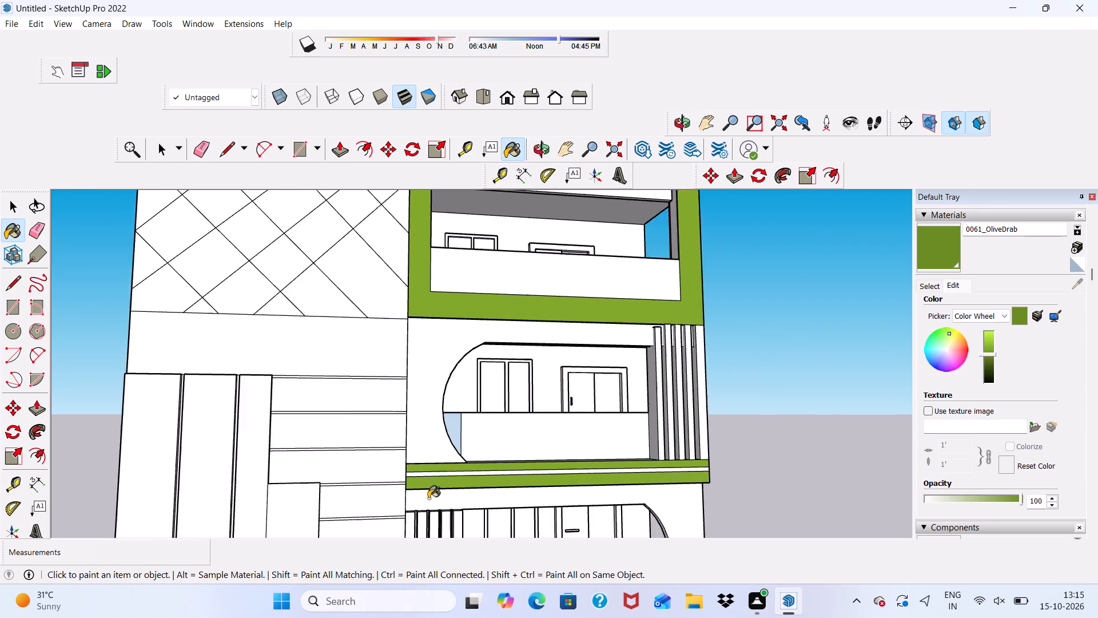
scroll(428, 498, up, 8)
middle_drag(392, 468, 515, 468)
scroll(515, 468, up, 3)
click(524, 461)
scroll(516, 488, down, 2)
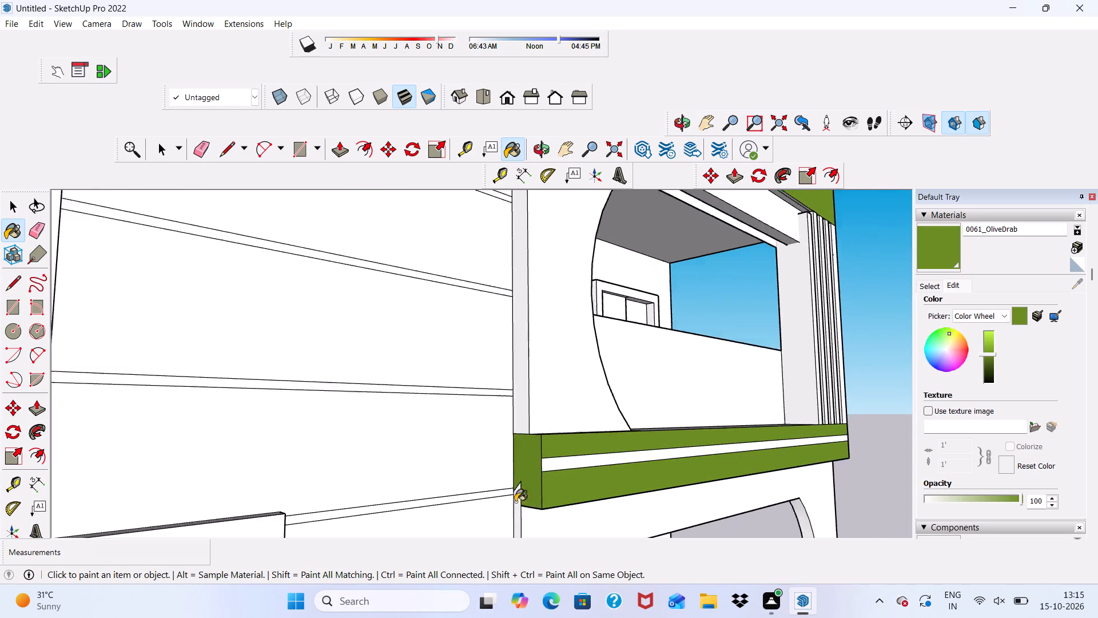
scroll(515, 502, down, 2)
scroll(519, 486, up, 5)
click(519, 498)
scroll(510, 454, down, 9)
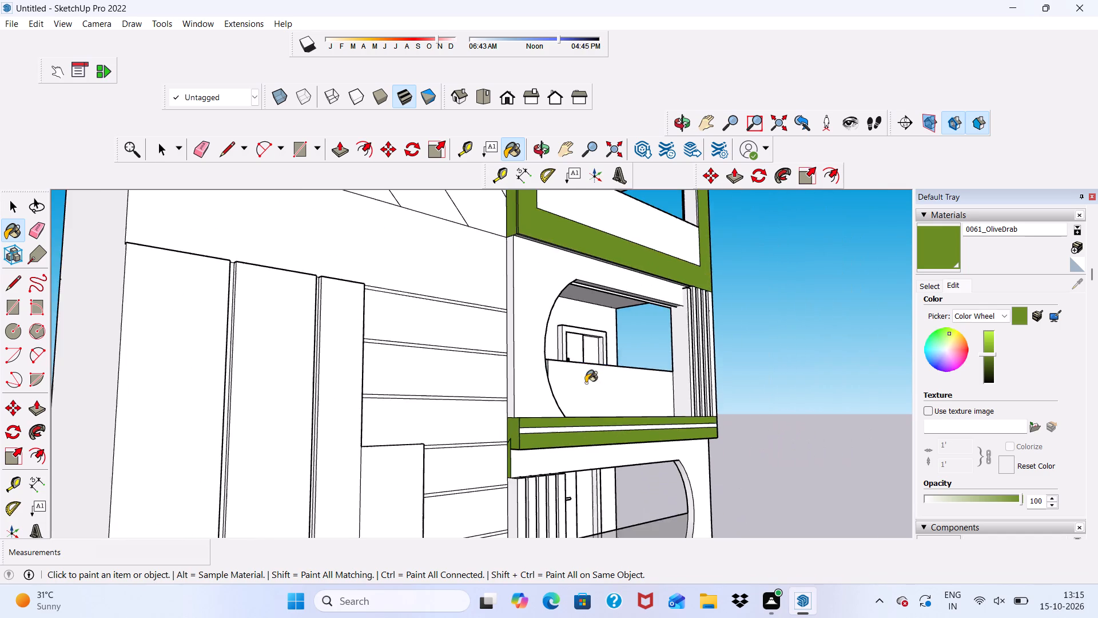
Paint the front frame of the rectangular balcony below the lower curved balcony with 0061_OliveDrab.
scroll(586, 383, down, 8)
middle_drag(538, 429, 422, 435)
scroll(507, 447, up, 4)
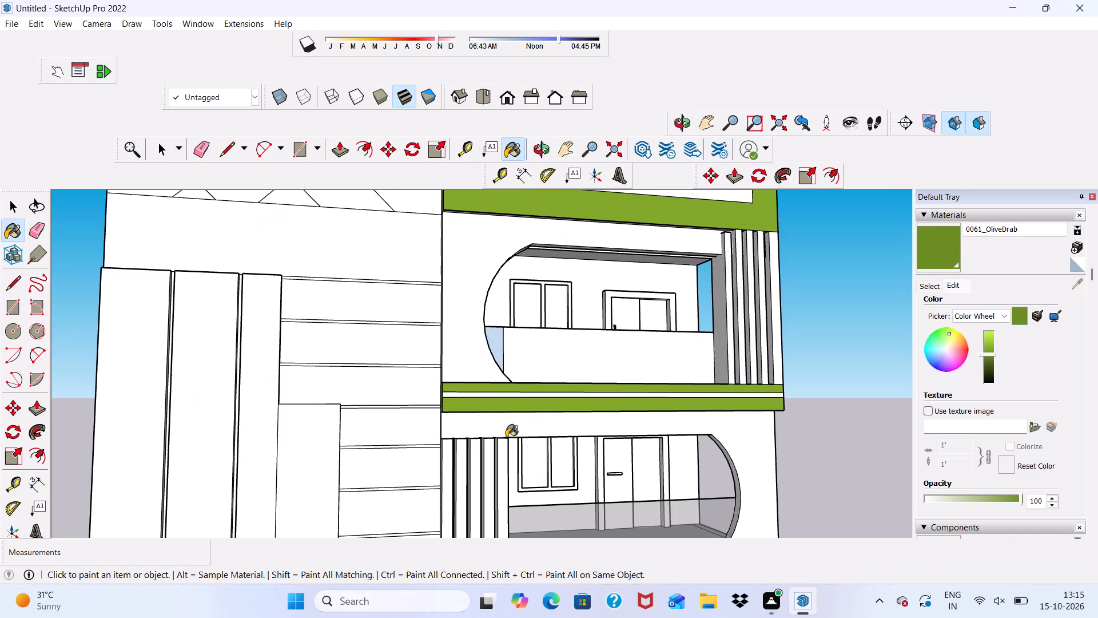
scroll(506, 435, down, 5)
middle_drag(511, 457, 500, 450)
scroll(488, 429, up, 1)
scroll(483, 416, down, 6)
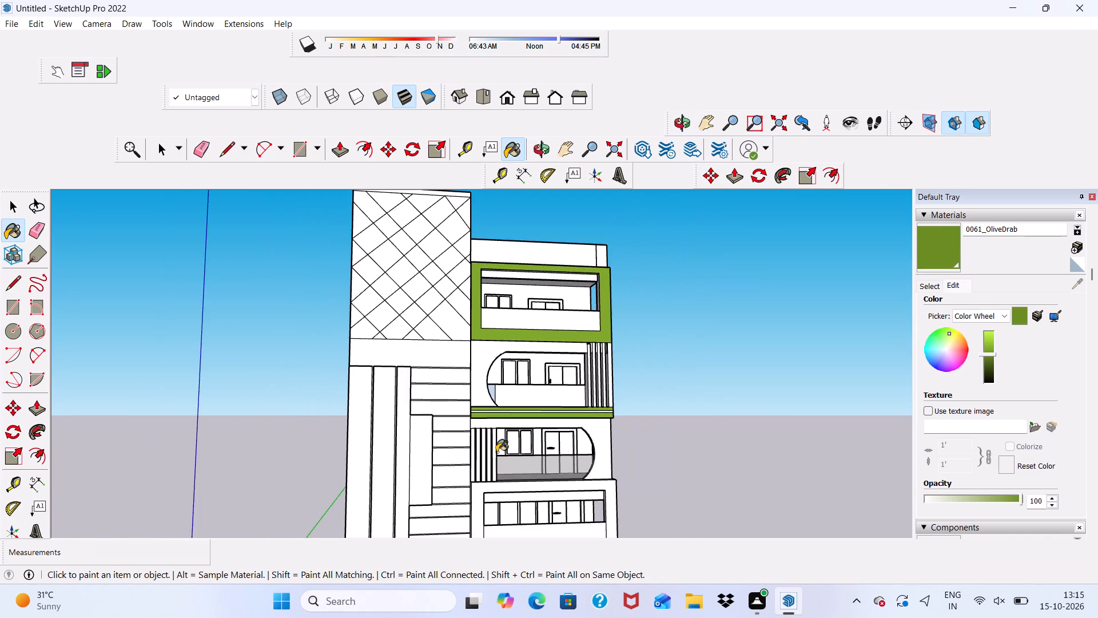
middle_drag(496, 457, 483, 429)
scroll(500, 516, up, 11)
scroll(498, 465, down, 1)
click(445, 446)
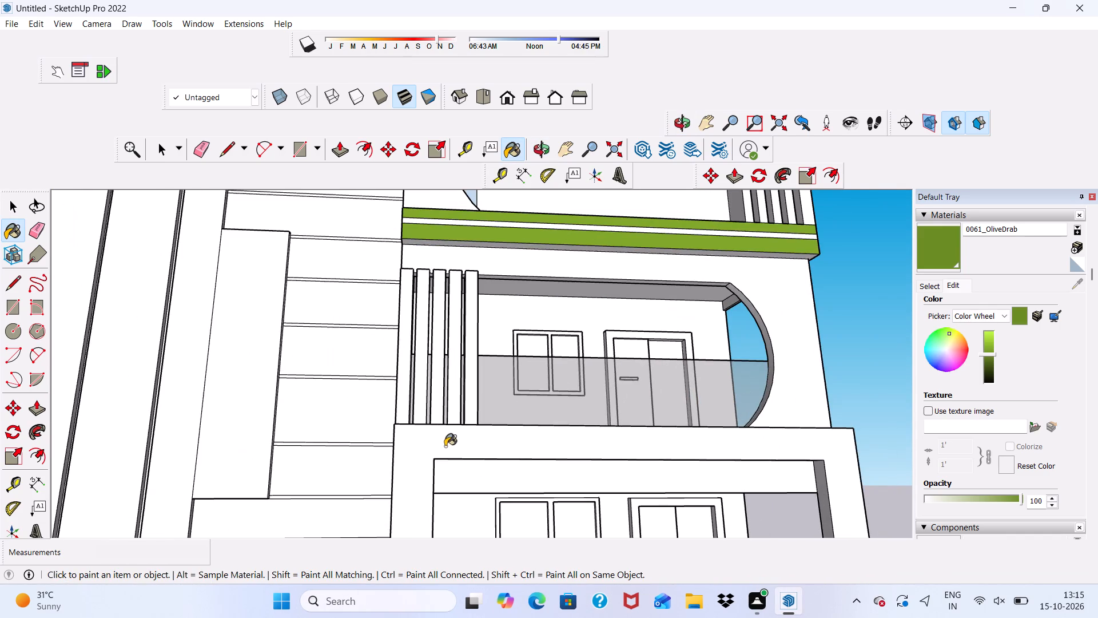
scroll(449, 445, down, 14)
middle_drag(594, 457, 429, 531)
scroll(467, 451, up, 4)
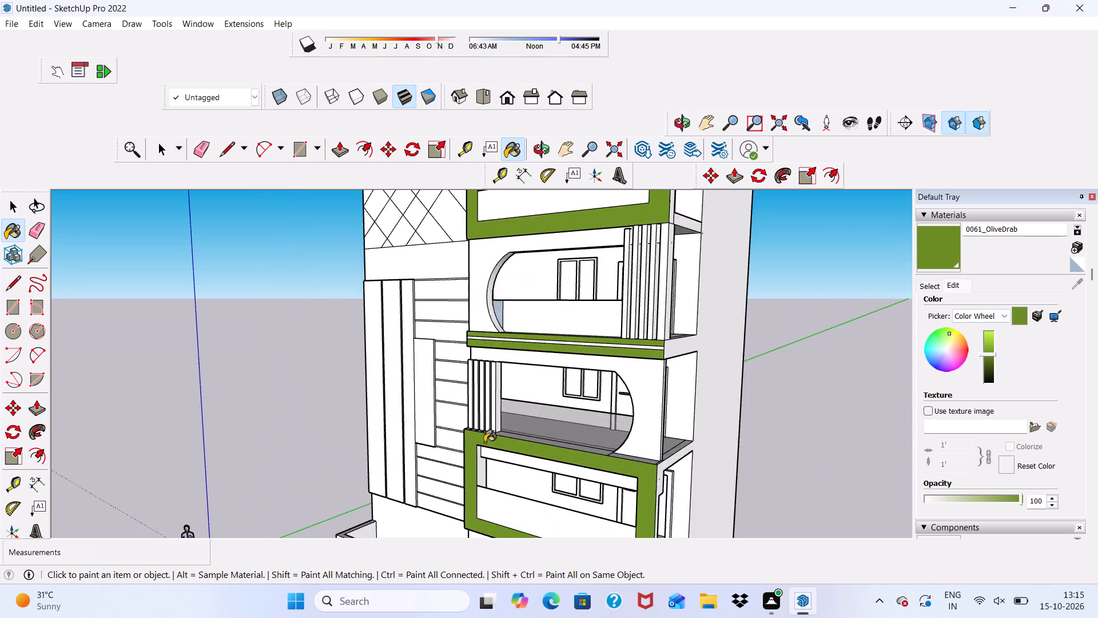
Paint the inner side faces and upper underside of the lower rectangular balcony's frame with 0061_OliveDrab.
scroll(484, 442, up, 17)
click(489, 459)
scroll(500, 374, up, 3)
scroll(500, 374, down, 3)
middle_drag(500, 376, 504, 375)
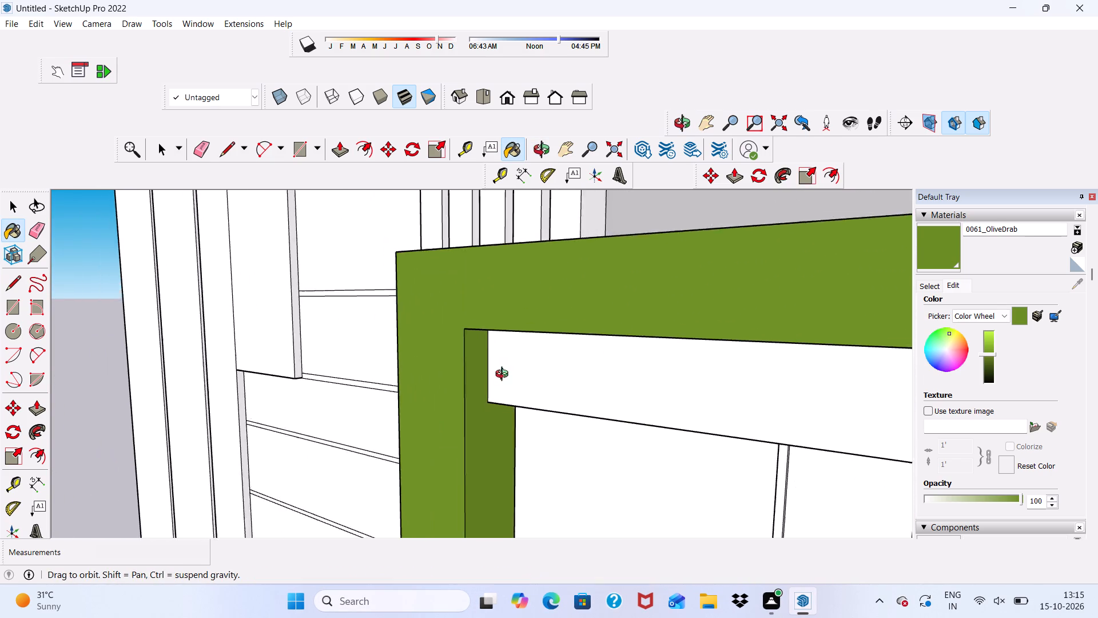
middle_drag(504, 375, 611, 307)
scroll(615, 297, up, 2)
click(610, 301)
scroll(528, 323, down, 7)
middle_drag(429, 420, 552, 410)
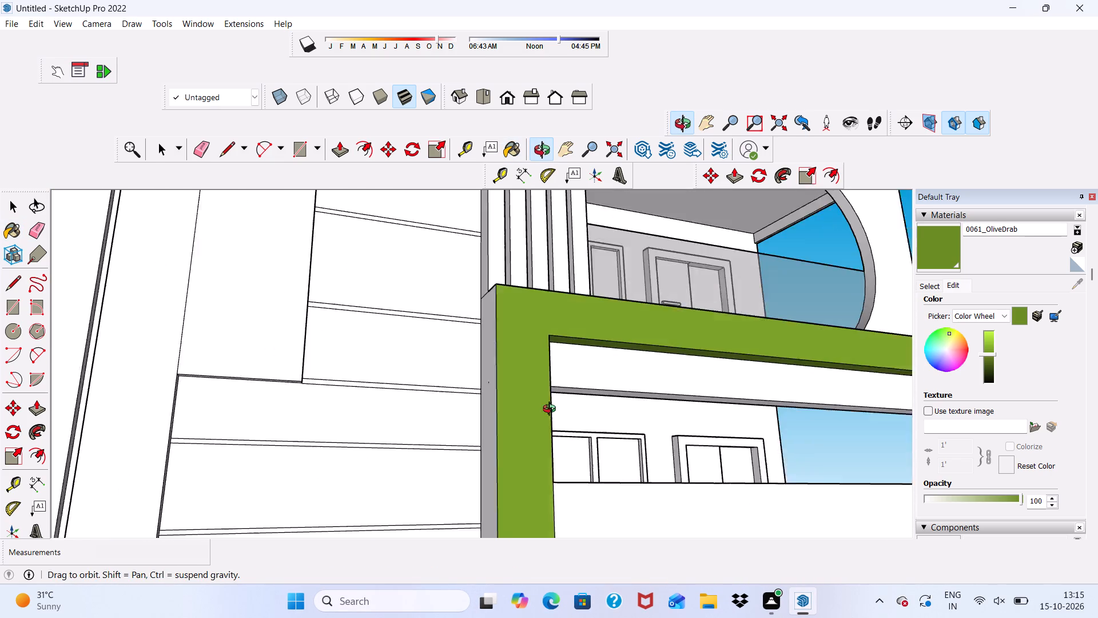
middle_drag(552, 410, 580, 418)
scroll(840, 442, up, 5)
click(873, 427)
Paint the lower rectangular frame's outer end face beside the grooved wall and its bottom underside with 0061_OliveDrab.
scroll(823, 352, down, 10)
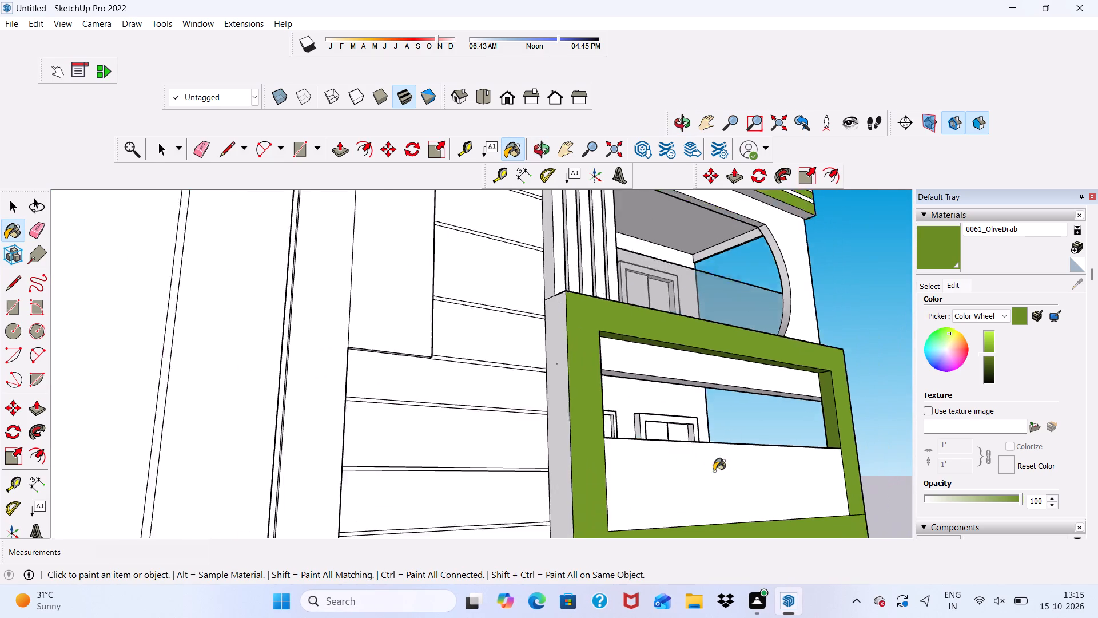
scroll(714, 471, down, 1)
click(596, 390)
click(587, 386)
scroll(583, 365, down, 6)
middle_drag(654, 541, 620, 414)
middle_drag(624, 474, 591, 379)
scroll(598, 401, up, 5)
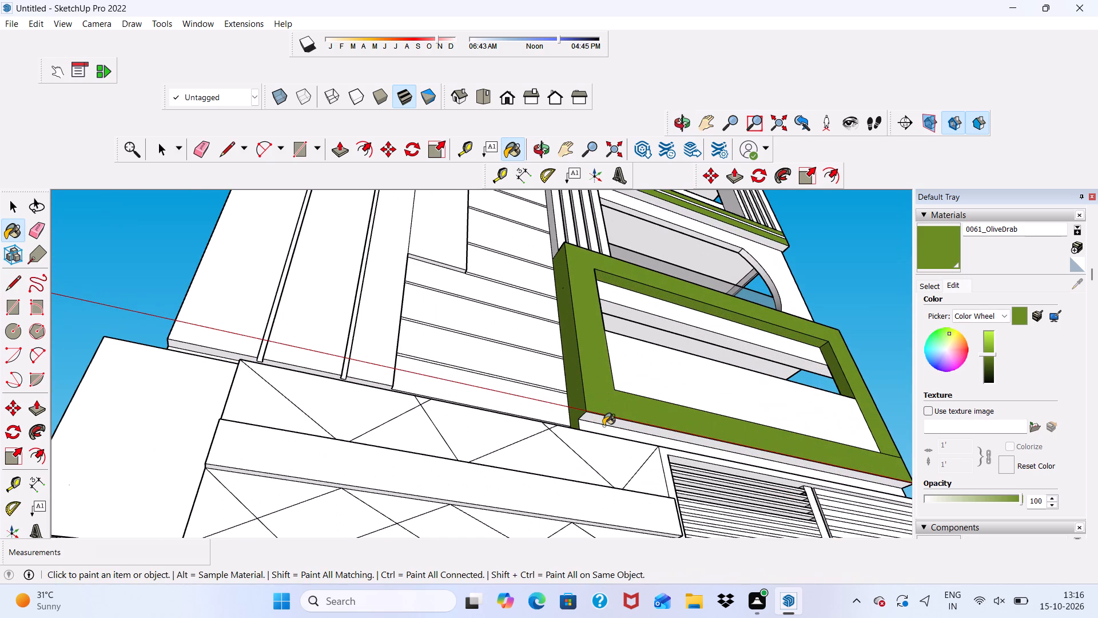
click(603, 423)
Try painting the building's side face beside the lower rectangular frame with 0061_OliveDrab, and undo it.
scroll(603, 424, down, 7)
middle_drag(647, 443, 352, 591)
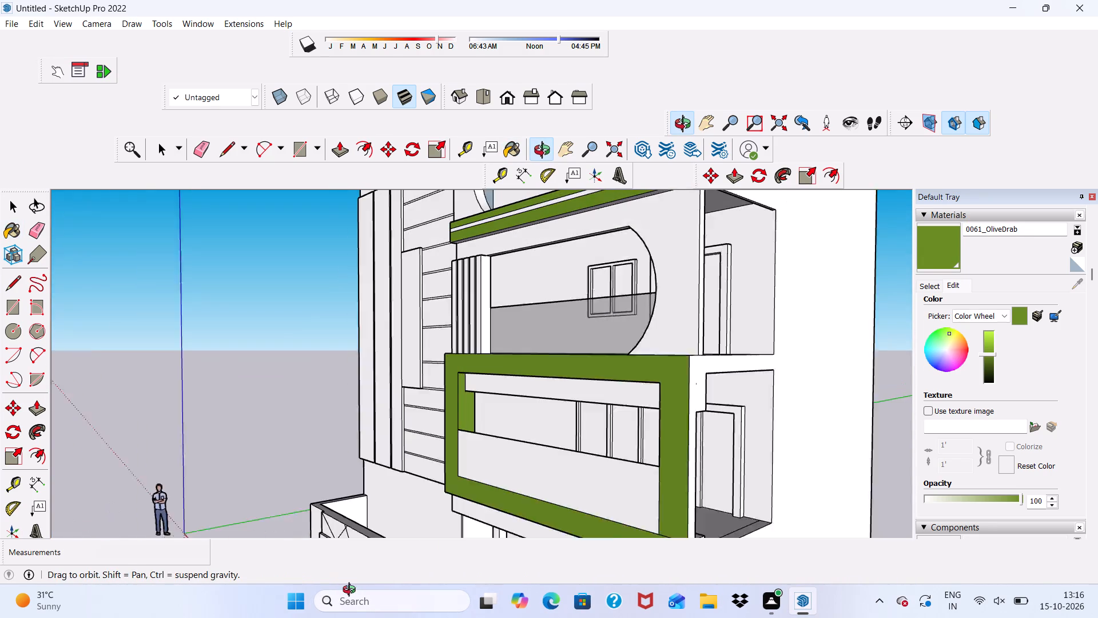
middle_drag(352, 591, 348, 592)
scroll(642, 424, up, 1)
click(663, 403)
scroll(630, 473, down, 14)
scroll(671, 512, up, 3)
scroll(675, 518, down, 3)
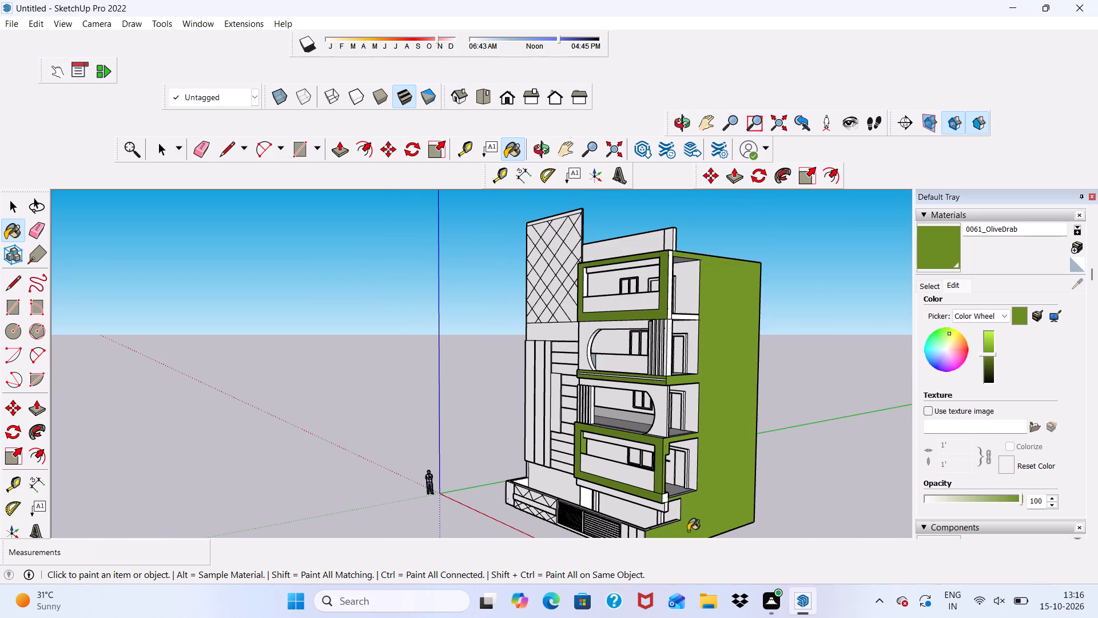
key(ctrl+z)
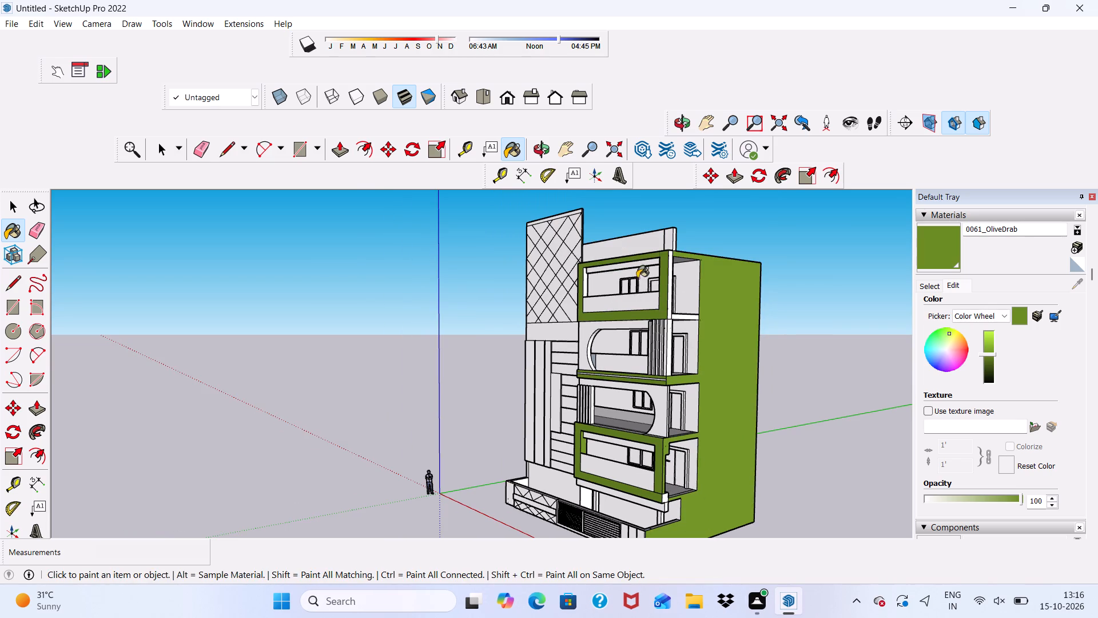
Paint the top rectangular balcony frame's outer end face, on the building's open side, with 0061_OliveDrab.
scroll(656, 267, up, 4)
scroll(653, 321, up, 8)
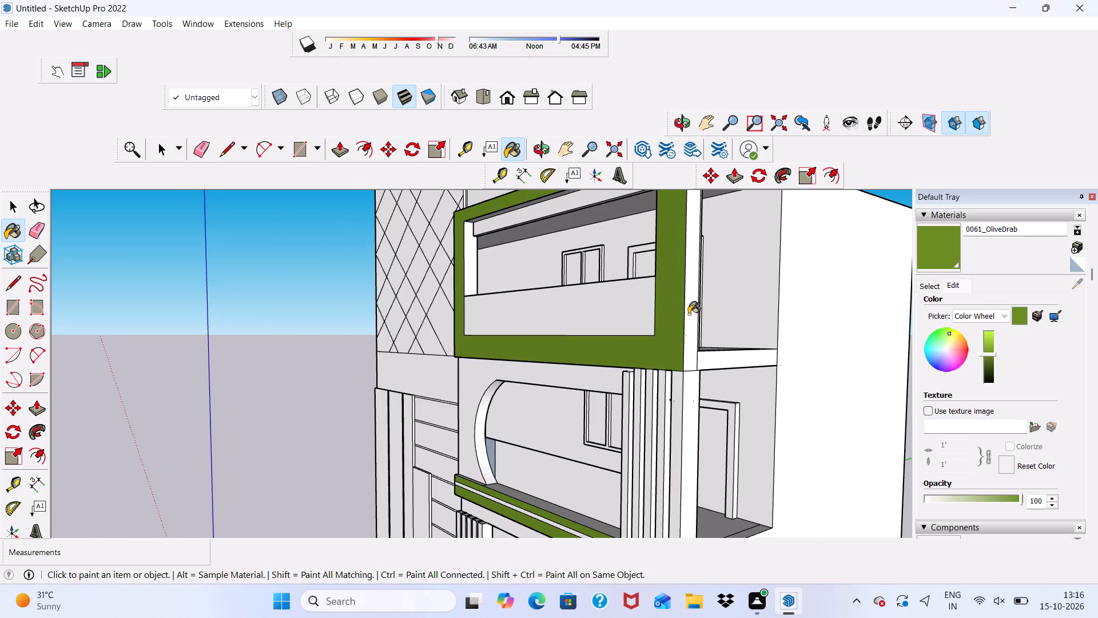
click(689, 314)
Paint the top frame's inner side face nearest the diamond-patterned tower and its upper horizontal face with 0061_OliveDrab.
scroll(621, 339, down, 5)
middle_drag(602, 359, 914, 417)
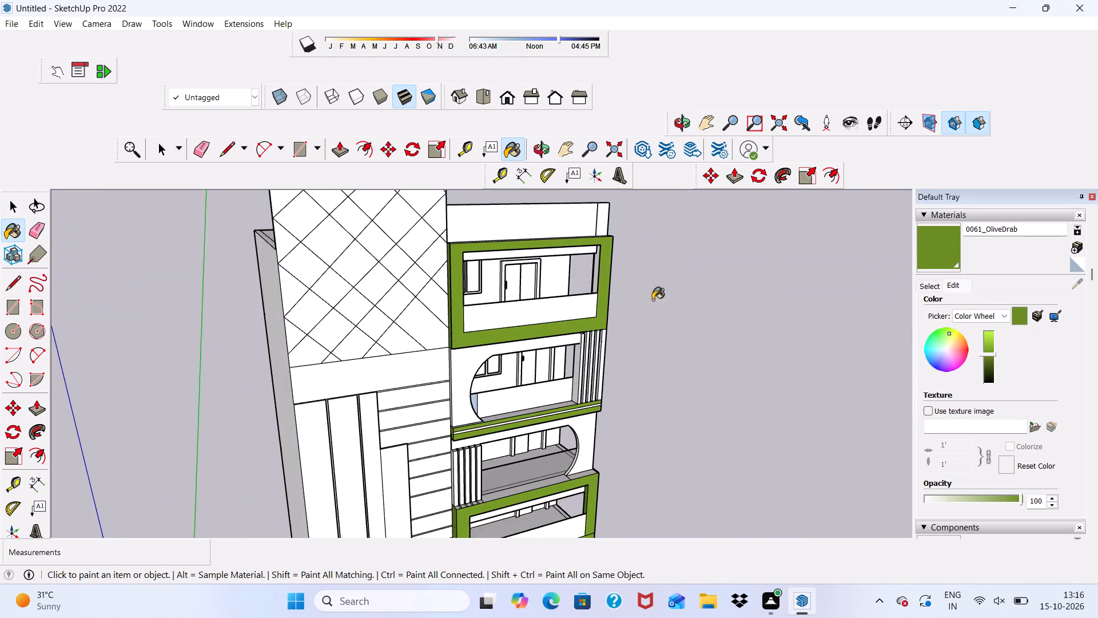
scroll(492, 266, up, 5)
scroll(491, 266, down, 4)
scroll(435, 301, up, 1)
scroll(430, 306, down, 1)
middle_drag(430, 306, 120, 362)
scroll(376, 274, up, 4)
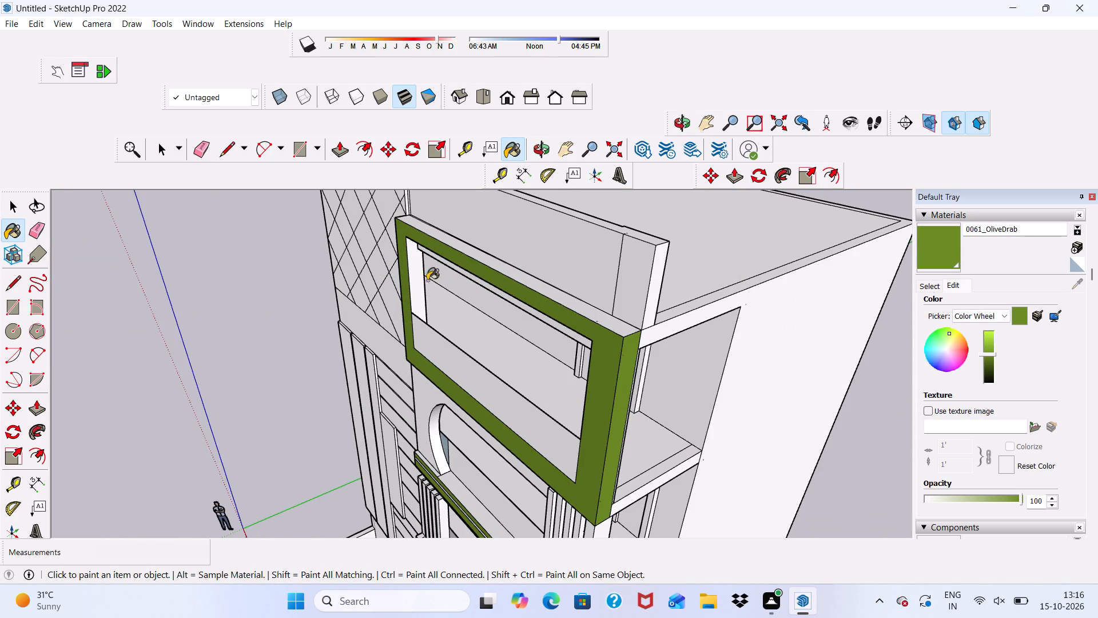
click(419, 280)
scroll(433, 225, up, 2)
click(435, 223)
Paint the top frame's opposite inner side face, farthest from the diamond-patterned tower, with 0061_OliveDrab.
scroll(437, 288, down, 1)
middle_drag(437, 288, 567, 215)
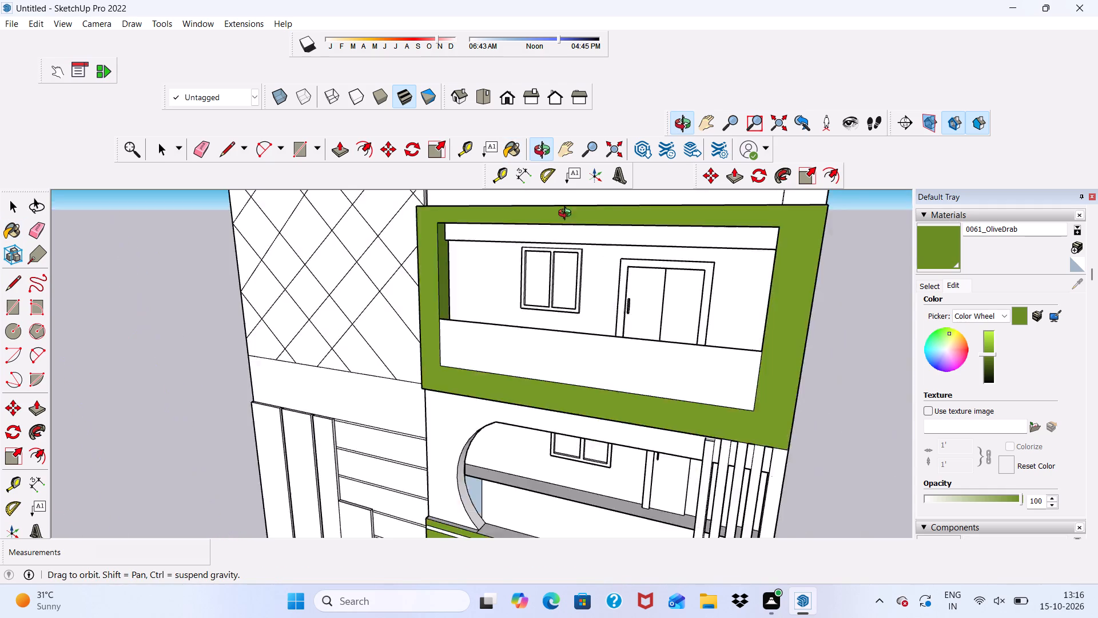
middle_drag(567, 215, 751, 197)
scroll(691, 246, up, 4)
click(717, 267)
Paint the narrow ledge at the foot of the top frame's inner side face with 0061_OliveDrab.
scroll(717, 267, down, 5)
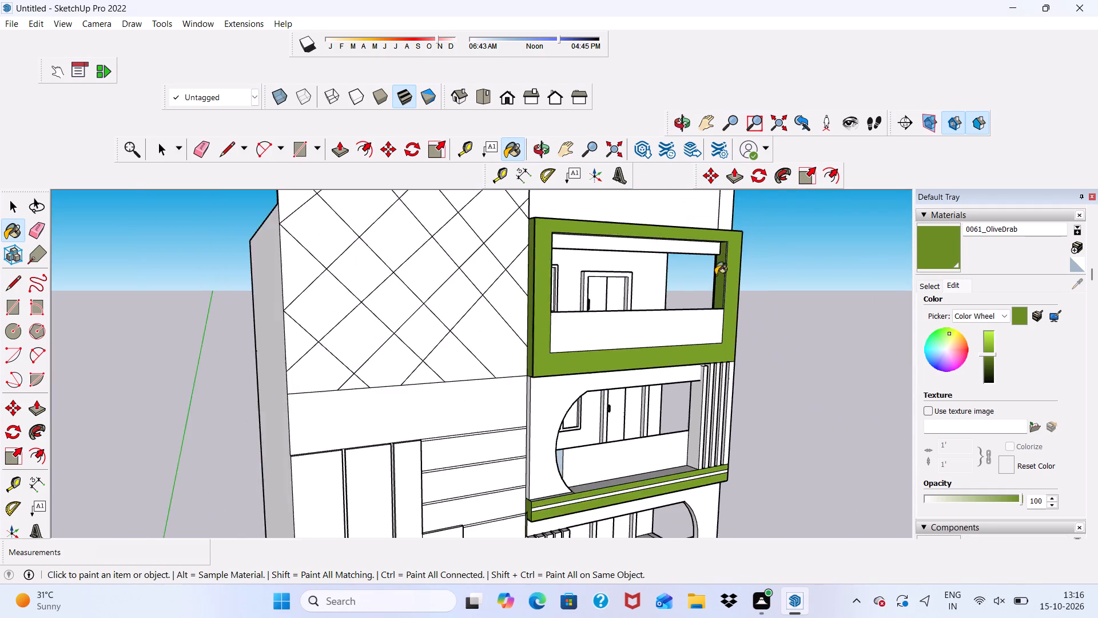
scroll(715, 275, down, 6)
middle_drag(680, 324, 511, 454)
scroll(550, 437, up, 10)
middle_drag(554, 397, 549, 403)
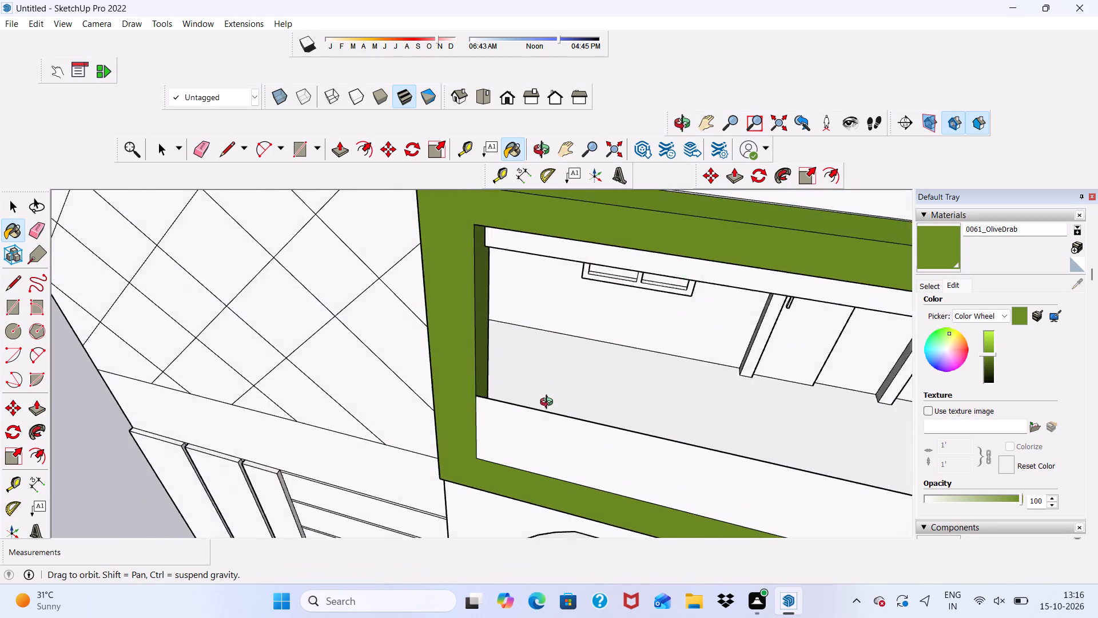
middle_drag(549, 403, 375, 402)
scroll(428, 428, up, 5)
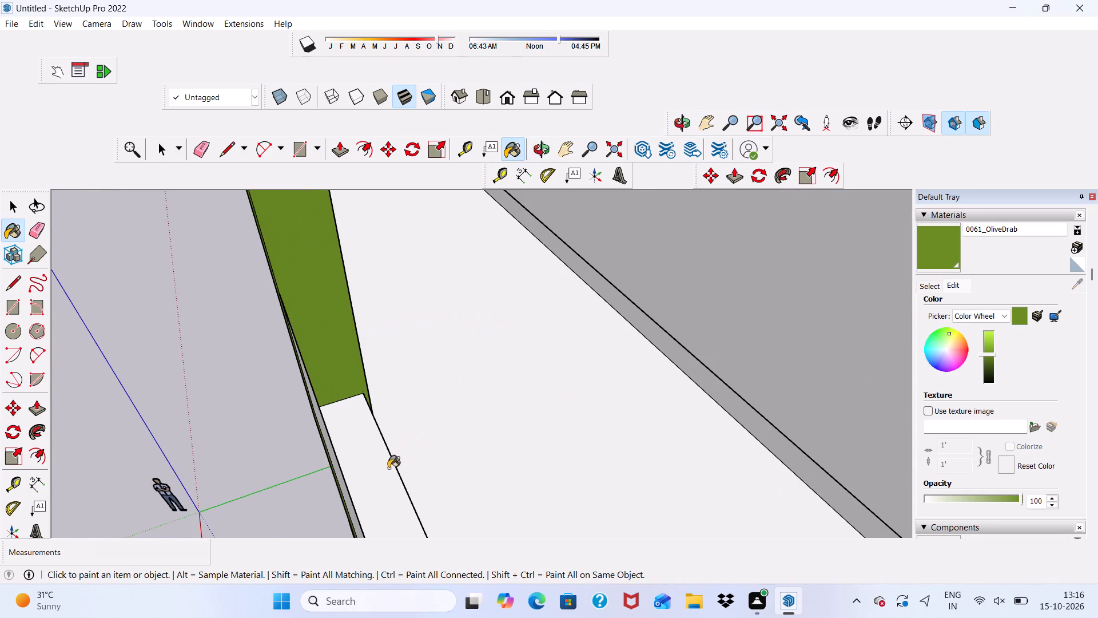
click(374, 477)
Paint the underside of the top balcony frame's upper member with 0061_OliveDrab.
scroll(385, 413, down, 7)
middle_drag(404, 423, 626, 270)
scroll(673, 246, up, 1)
scroll(582, 231, down, 6)
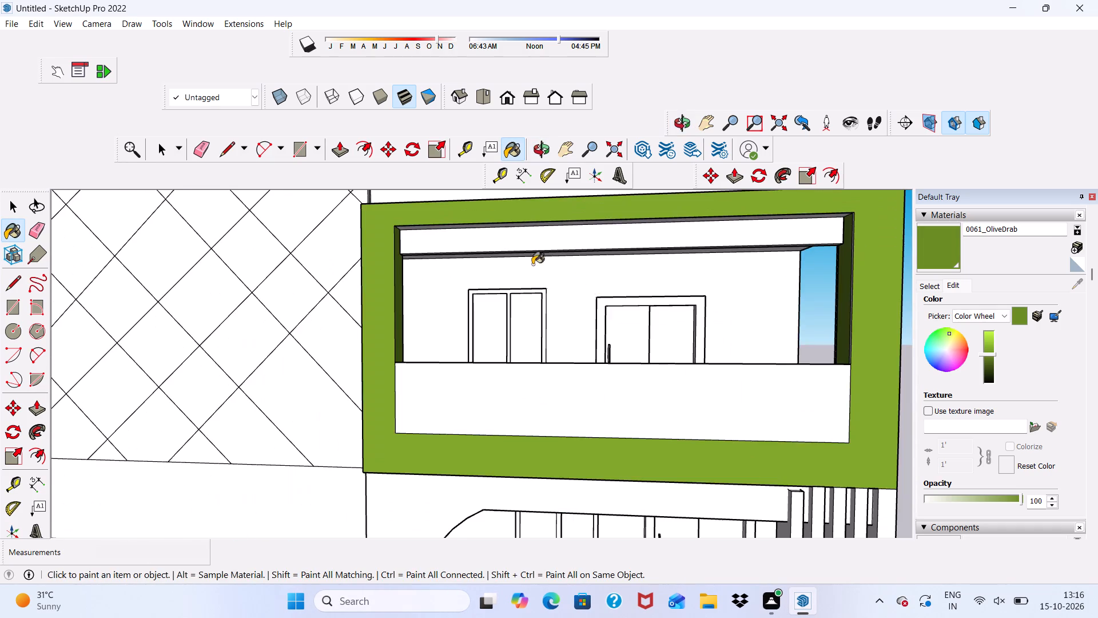
middle_drag(521, 247, 531, 178)
scroll(531, 196, up, 4)
click(500, 239)
Paint the thin unpainted strip between the top frame's front face and its underside with 0061_OliveDrab.
scroll(498, 239, up, 4)
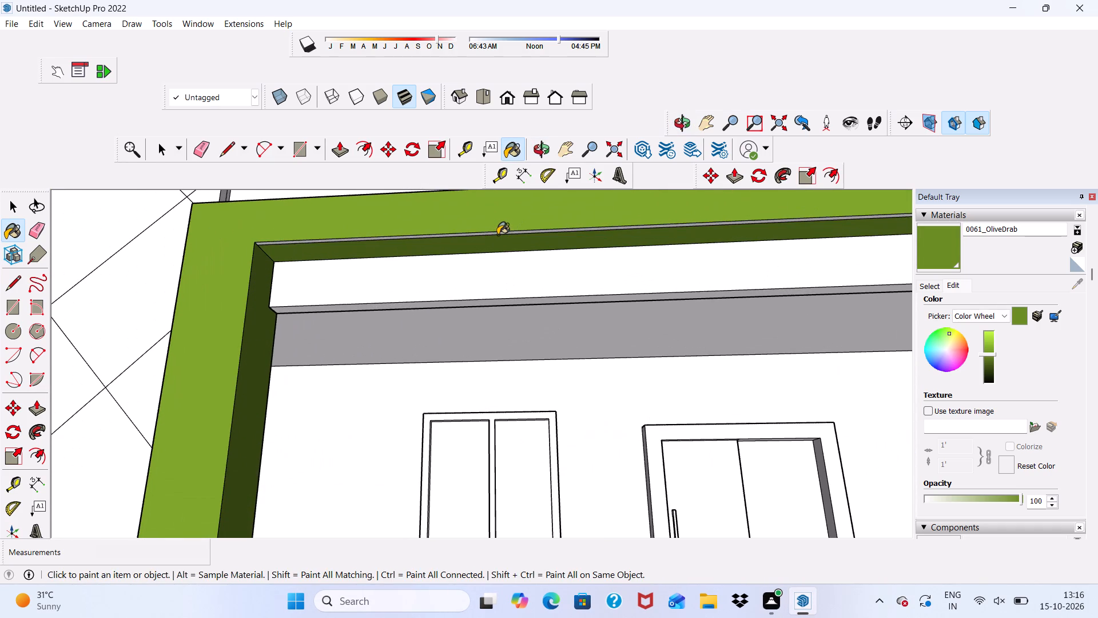
click(499, 232)
scroll(500, 230, down, 6)
scroll(500, 230, up, 6)
scroll(491, 237, down, 1)
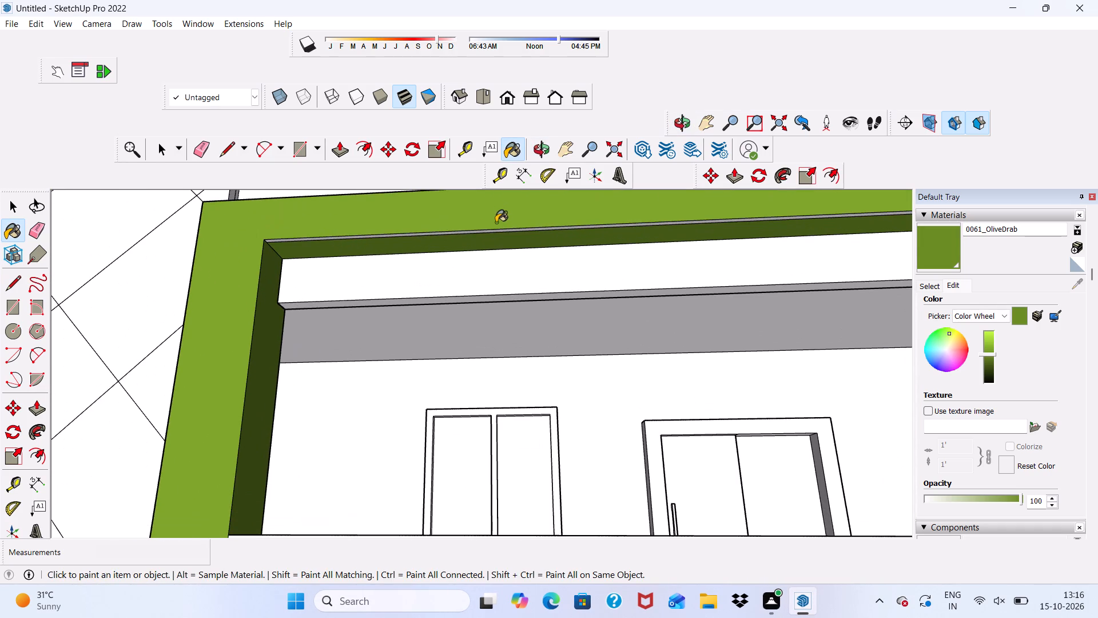
scroll(495, 229, up, 4)
scroll(495, 229, down, 2)
scroll(498, 238, up, 2)
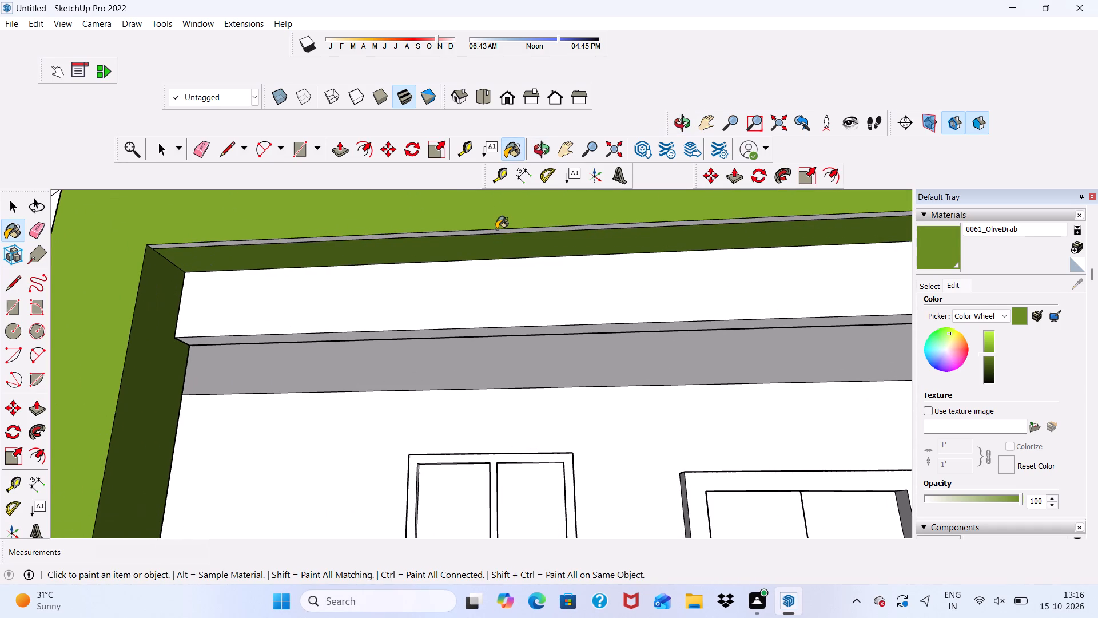
click(495, 231)
Paint the three tall vertical panels beside the horizontally grooved wall with 0061_OliveDrab.
scroll(495, 232, down, 6)
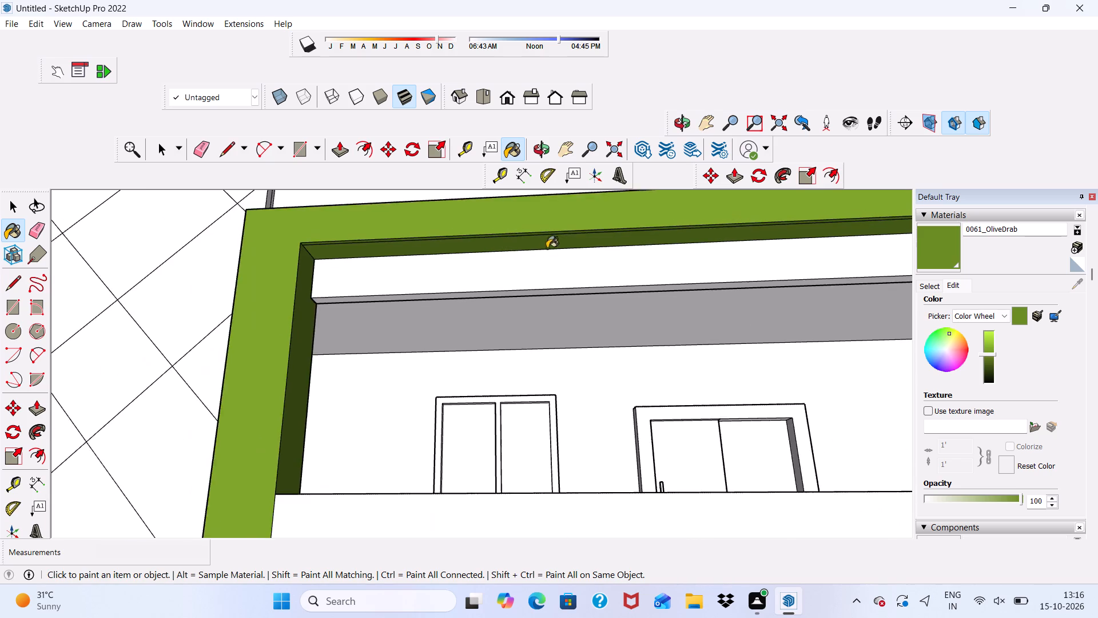
scroll(547, 248, down, 16)
scroll(473, 347, down, 6)
middle_drag(609, 368, 611, 457)
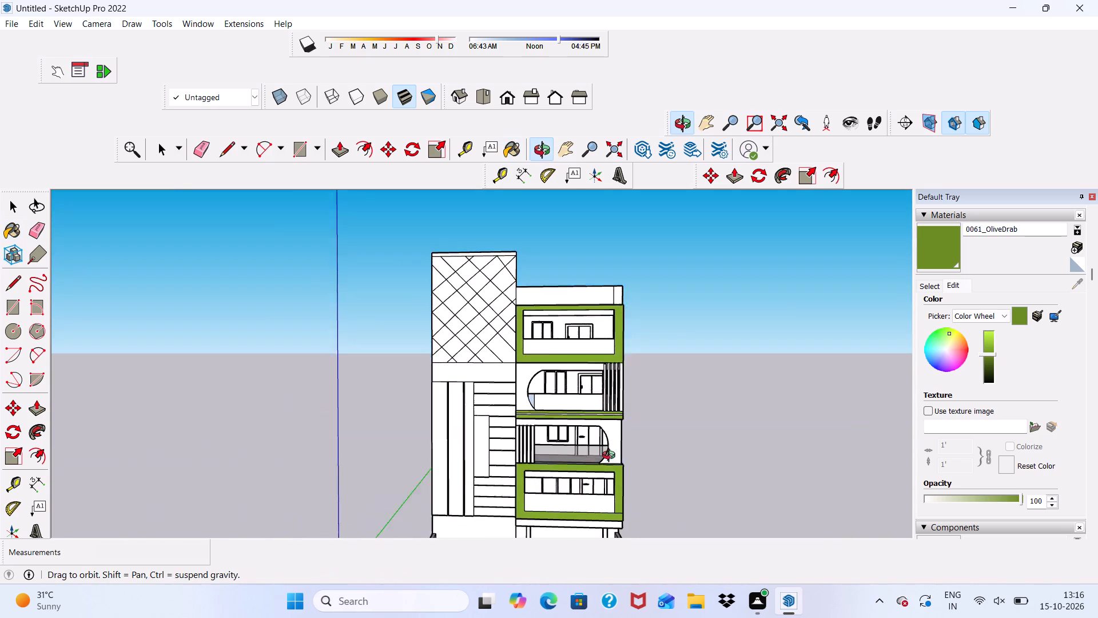
middle_drag(611, 457, 608, 465)
scroll(454, 384, up, 11)
click(433, 397)
scroll(466, 407, up, 3)
click(474, 406)
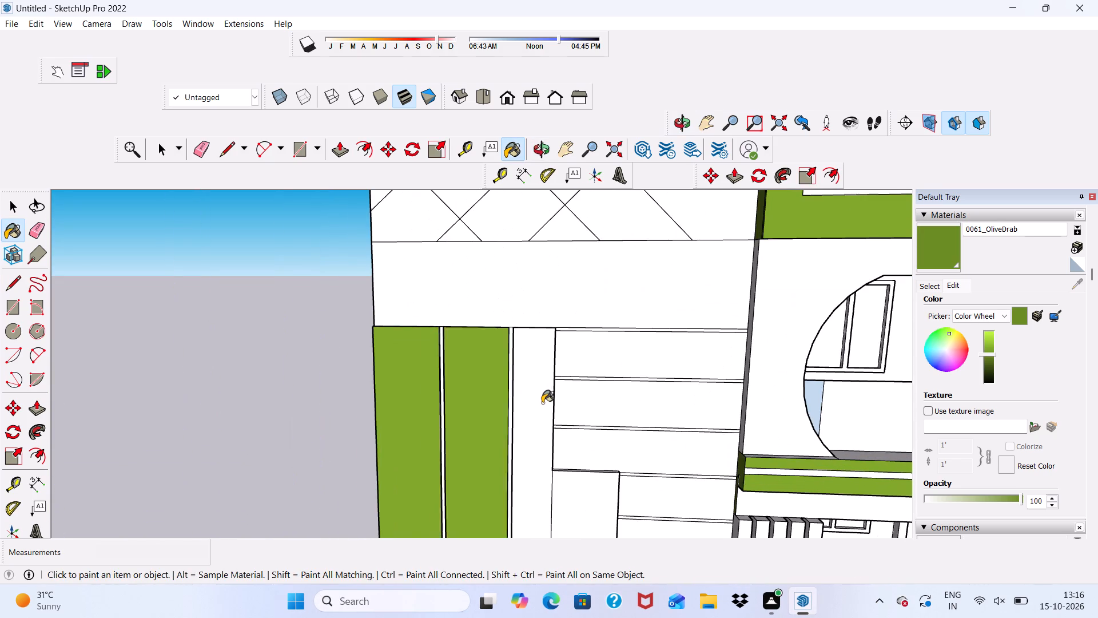
scroll(542, 403, up, 2)
click(534, 394)
Paint the narrow side face of the third vertical panel, facing the horizontal grooves, with 0061_OliveDrab.
scroll(510, 352, down, 5)
middle_drag(532, 399, 551, 383)
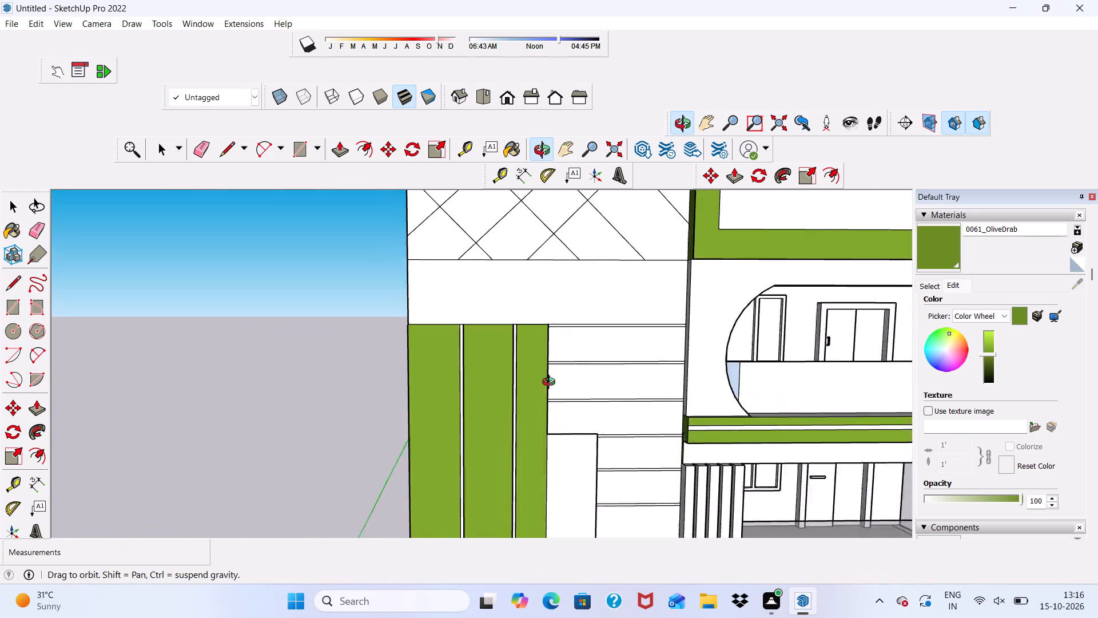
middle_drag(551, 383, 345, 394)
scroll(475, 381, up, 10)
click(461, 324)
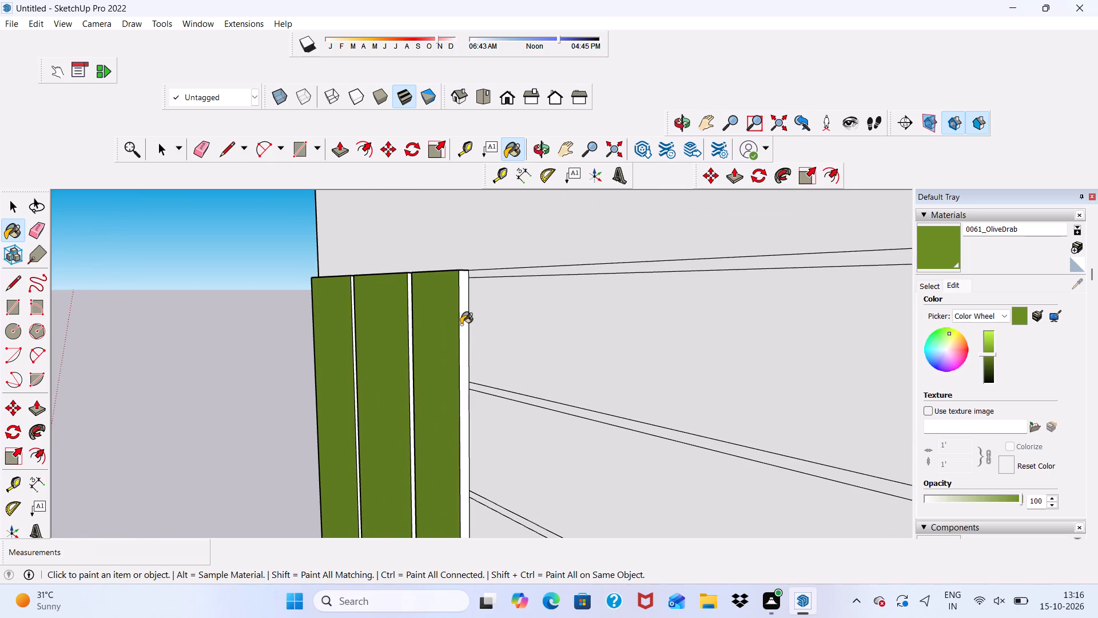
Paint the three vertical panels of the boundary wall beside the slatted gate with 0061_OliveDrab.
middle_drag(389, 367, 750, 349)
scroll(527, 326, up, 2)
scroll(515, 339, down, 3)
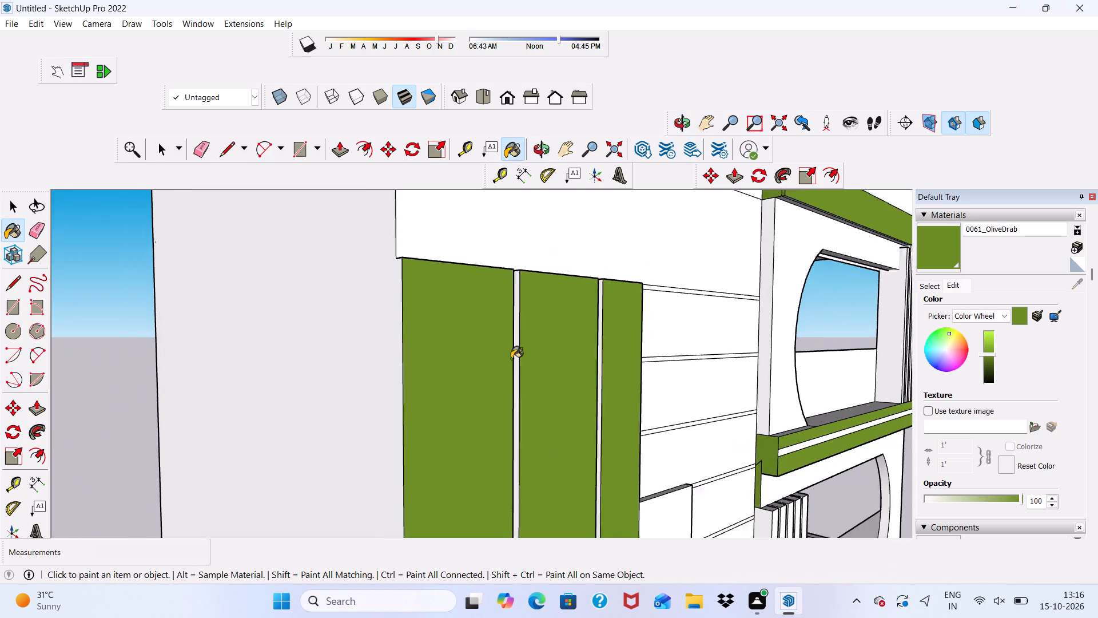
scroll(511, 359, down, 2)
middle_drag(505, 382, 349, 405)
scroll(379, 335, down, 16)
middle_drag(444, 445, 446, 452)
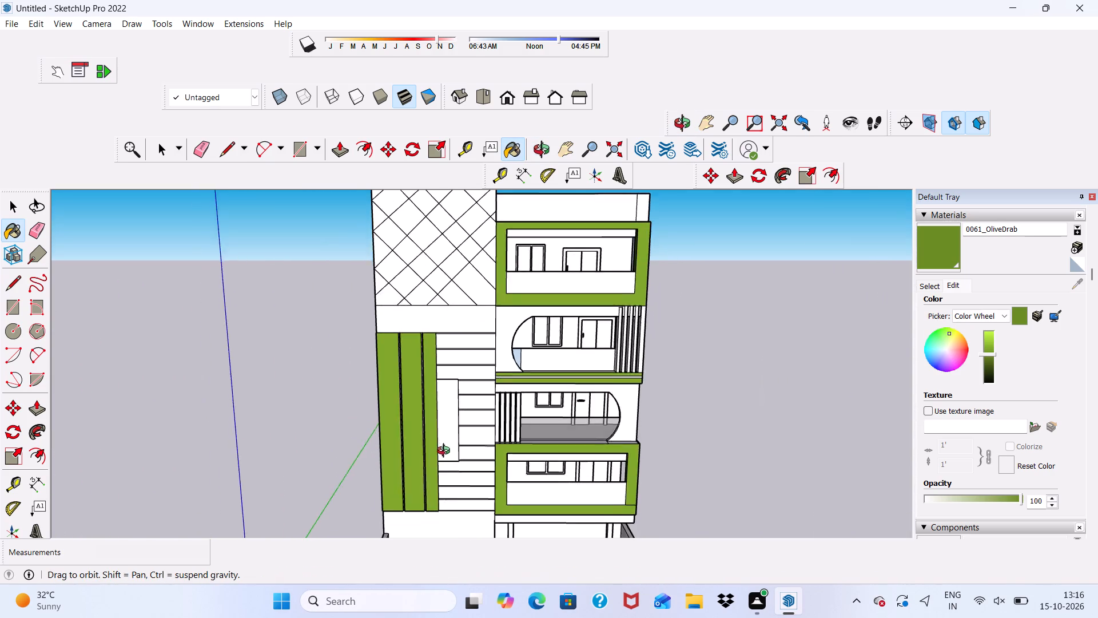
middle_drag(446, 452, 425, 406)
scroll(432, 402, down, 4)
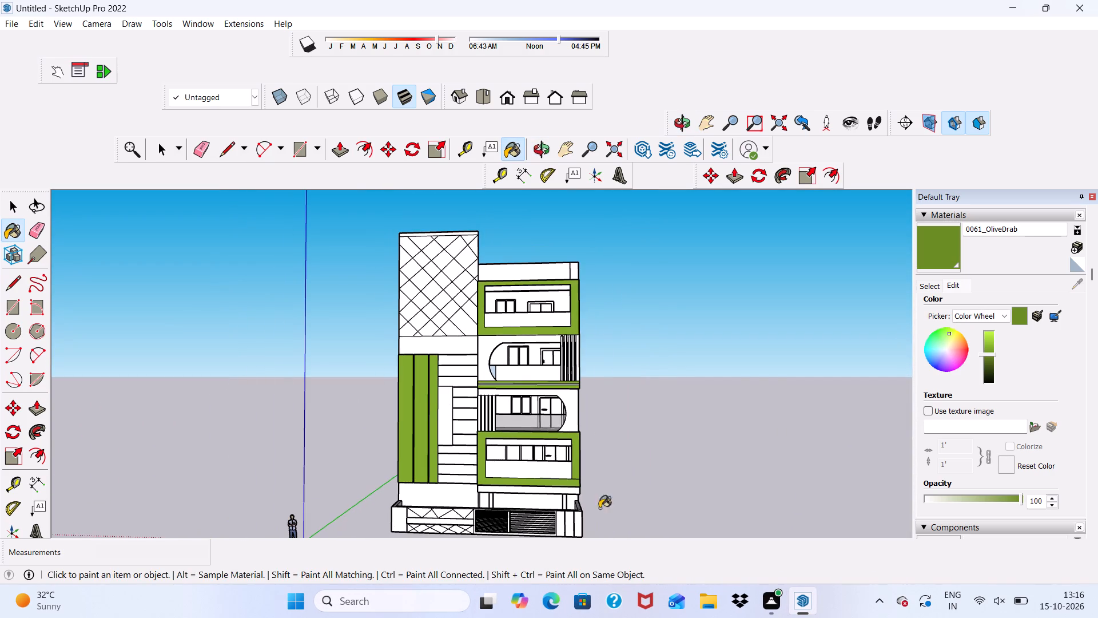
scroll(542, 372, down, 5)
scroll(558, 476, up, 17)
click(568, 478)
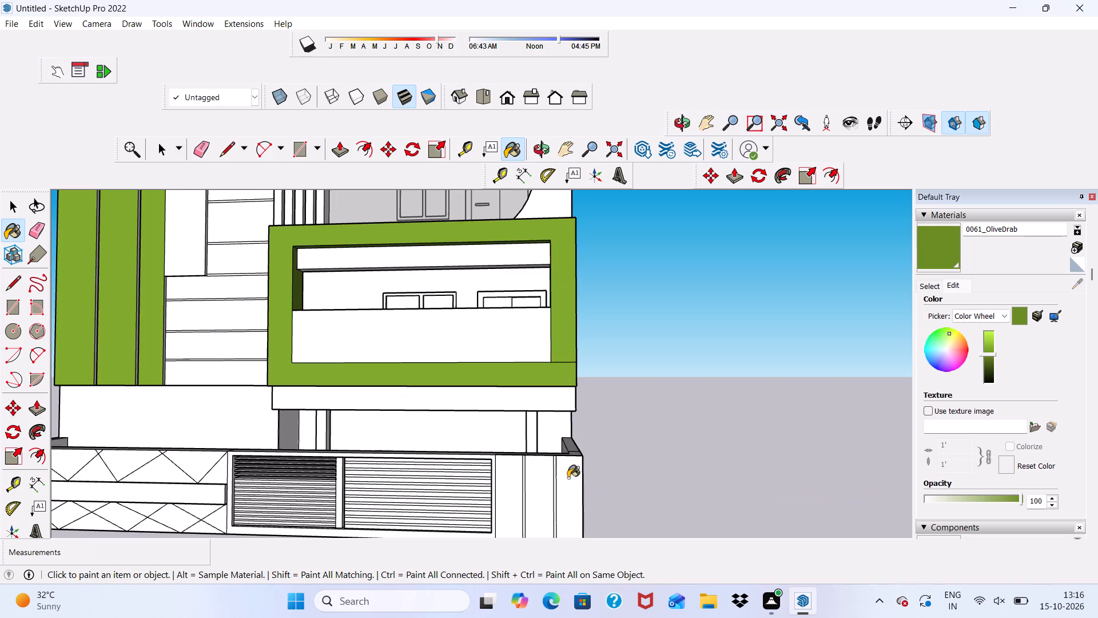
click(532, 475)
scroll(507, 479, up, 4)
click(501, 474)
Paint the boundary wall's plain end panel beside the diamond-patterned section with 0061_OliveDrab.
scroll(544, 471, up, 5)
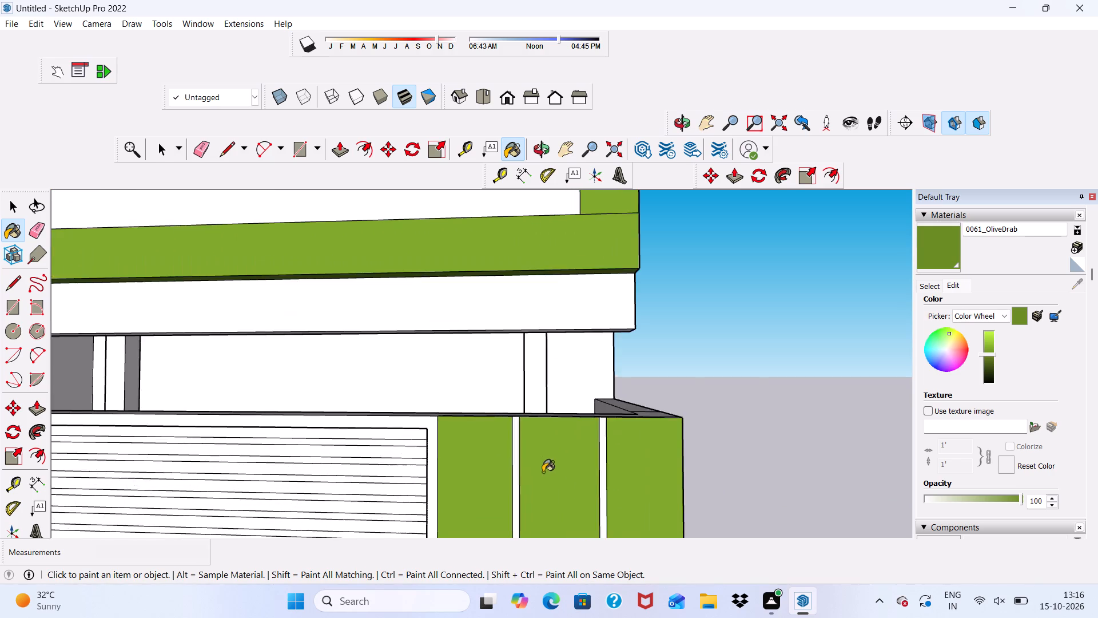
scroll(543, 472, up, 5)
scroll(551, 427, down, 6)
middle_drag(591, 405, 679, 402)
scroll(687, 399, up, 1)
scroll(673, 369, down, 9)
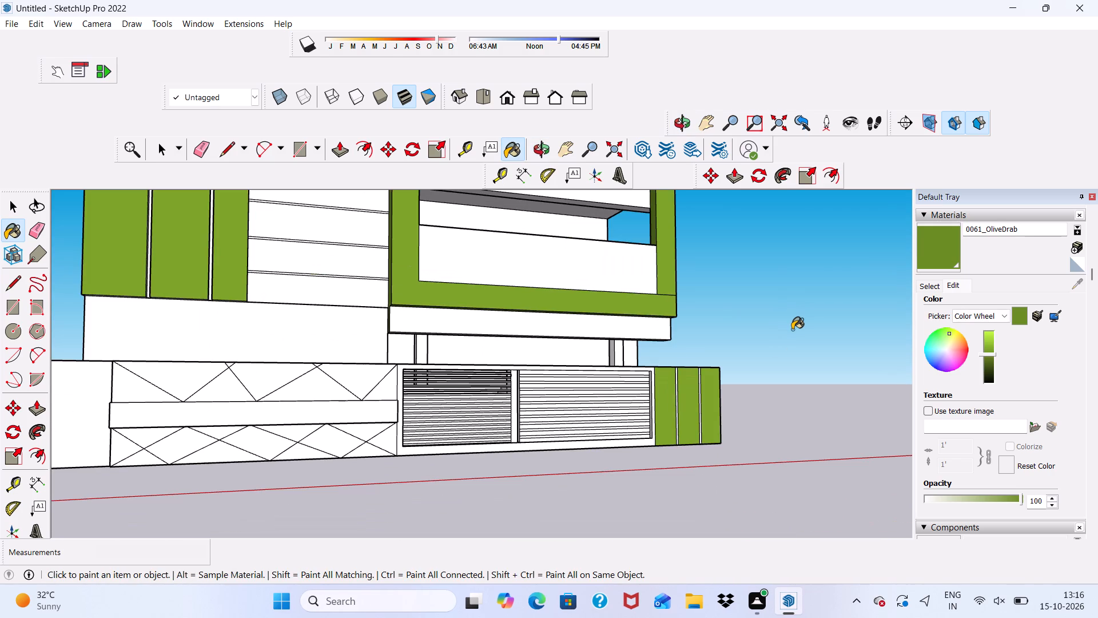
scroll(559, 354, down, 2)
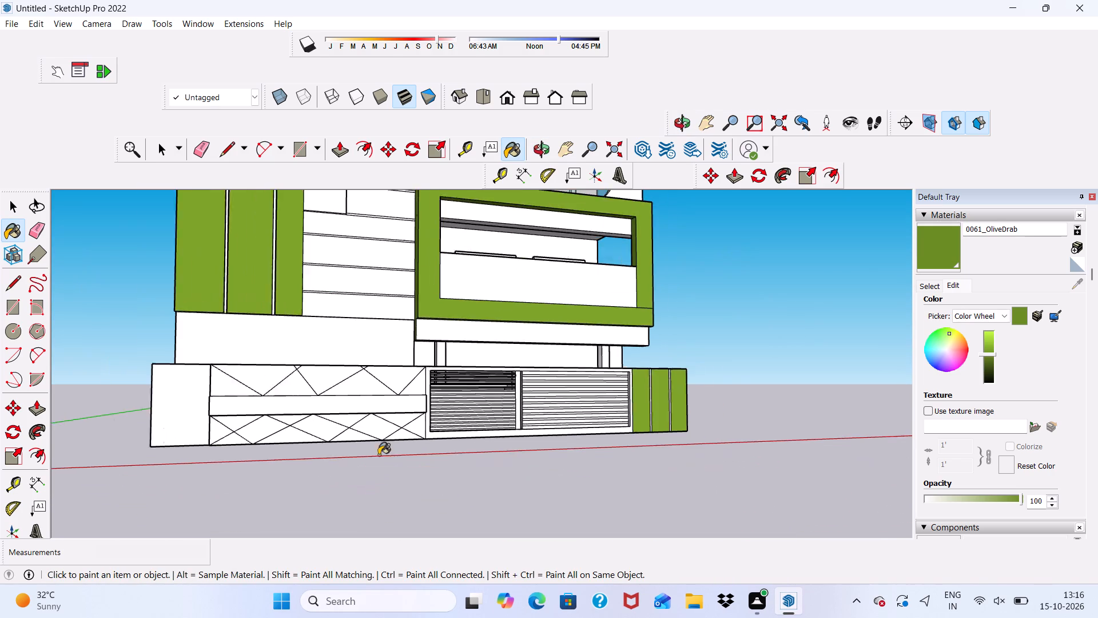
scroll(379, 455, down, 2)
click(186, 406)
Examine the painted front elevation from the boundary wall up to the tower top.
scroll(208, 403, up, 7)
middle_drag(216, 403, 229, 440)
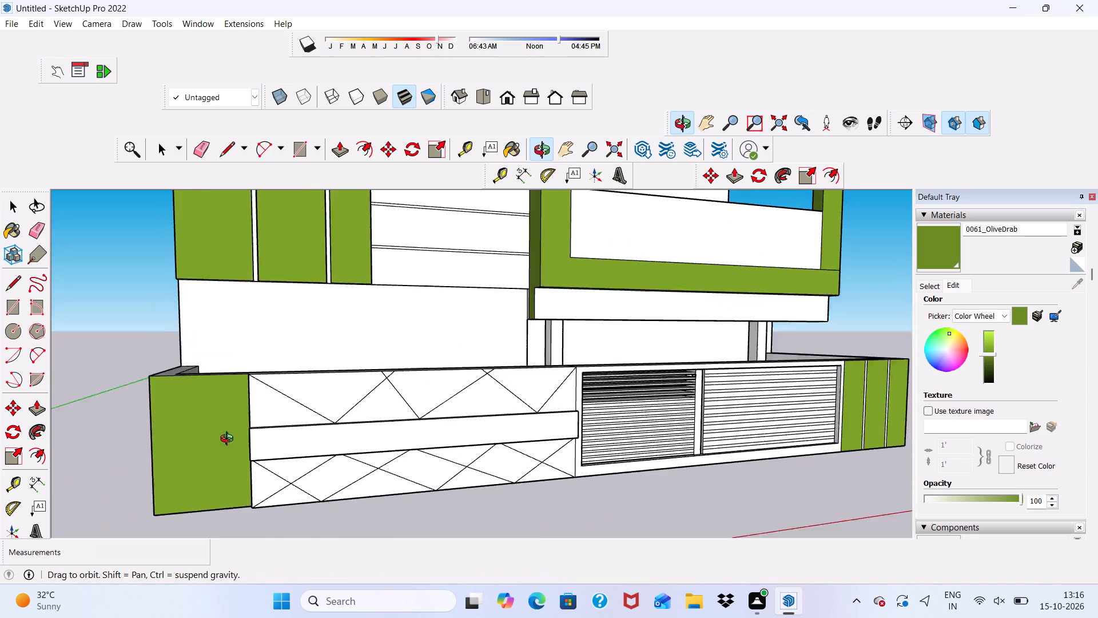
middle_drag(229, 440, 182, 463)
scroll(183, 455, down, 6)
scroll(357, 409, down, 1)
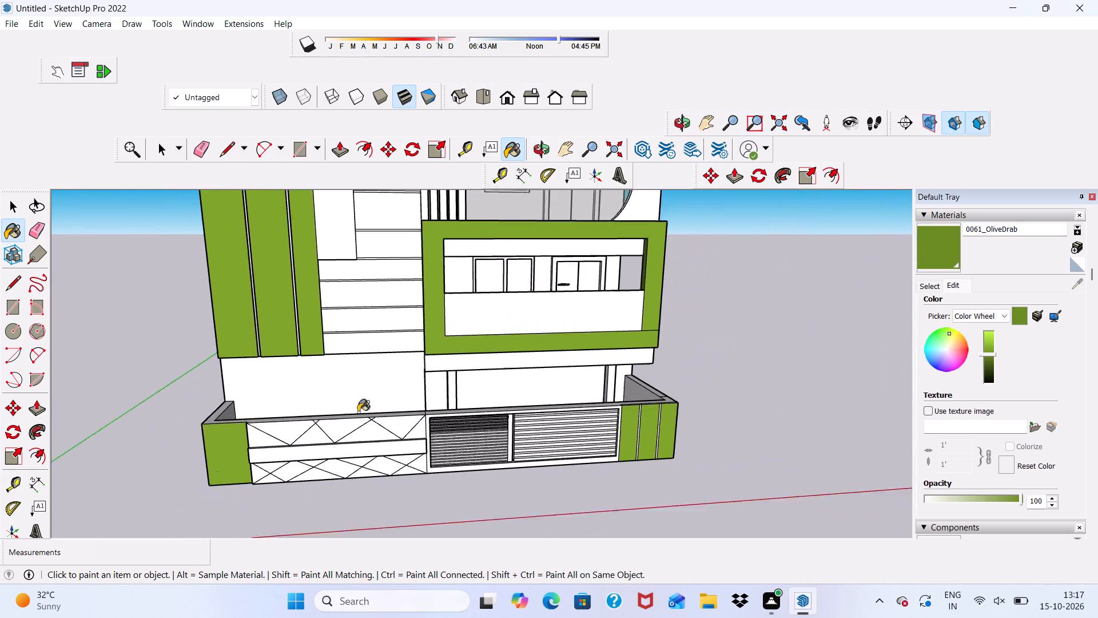
scroll(358, 412, down, 2)
scroll(384, 429, up, 2)
scroll(358, 420, down, 6)
middle_drag(370, 462, 336, 401)
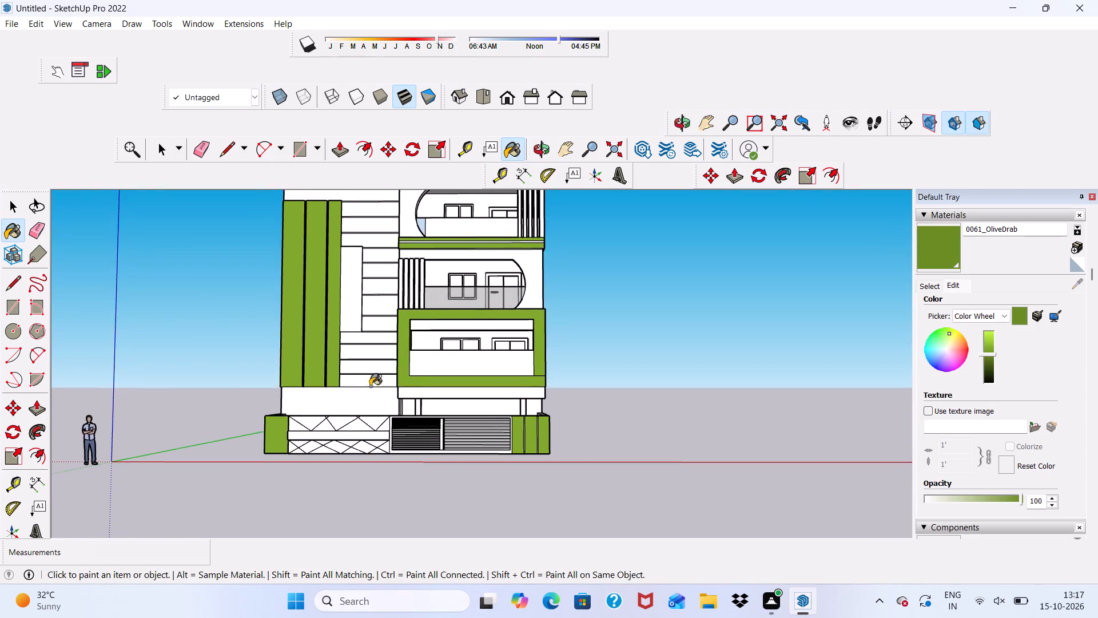
scroll(356, 395, down, 10)
scroll(361, 328, up, 7)
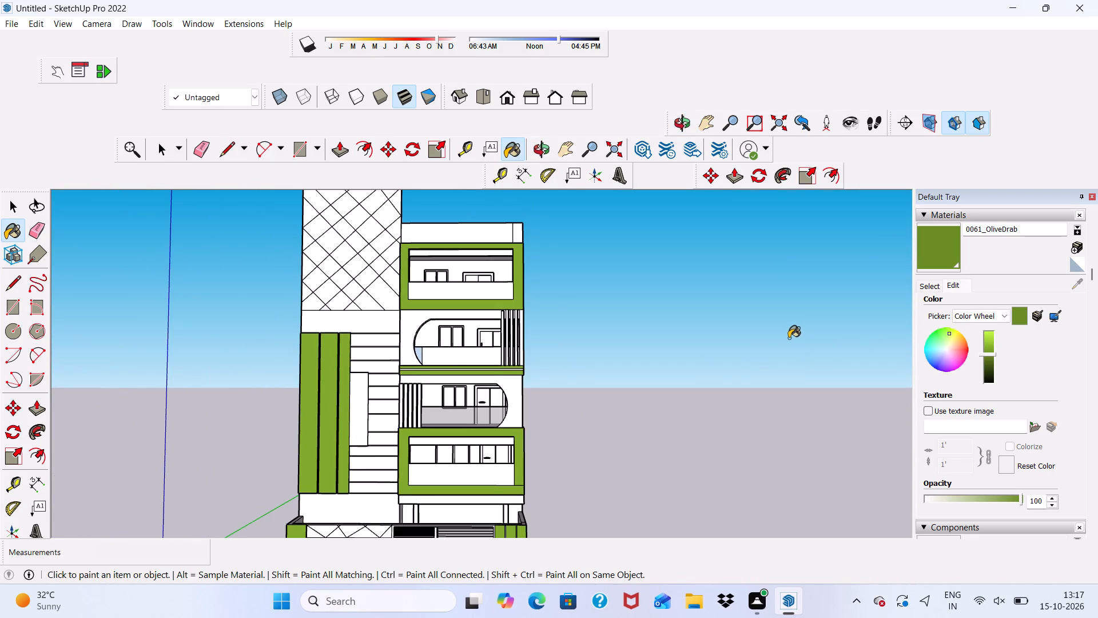
scroll(743, 383, down, 5)
scroll(486, 264, up, 7)
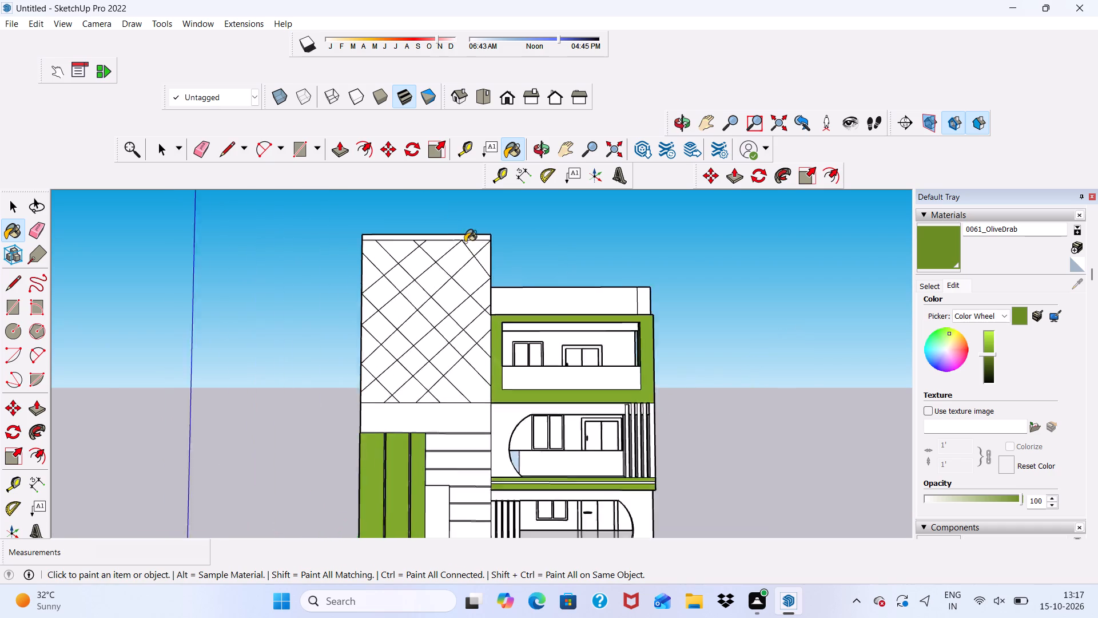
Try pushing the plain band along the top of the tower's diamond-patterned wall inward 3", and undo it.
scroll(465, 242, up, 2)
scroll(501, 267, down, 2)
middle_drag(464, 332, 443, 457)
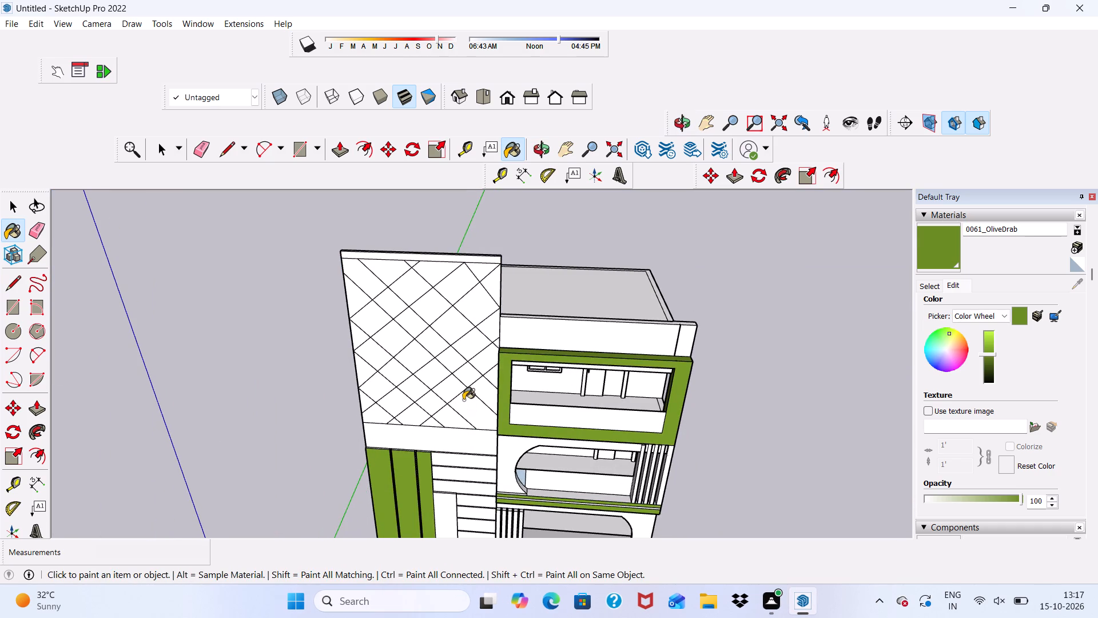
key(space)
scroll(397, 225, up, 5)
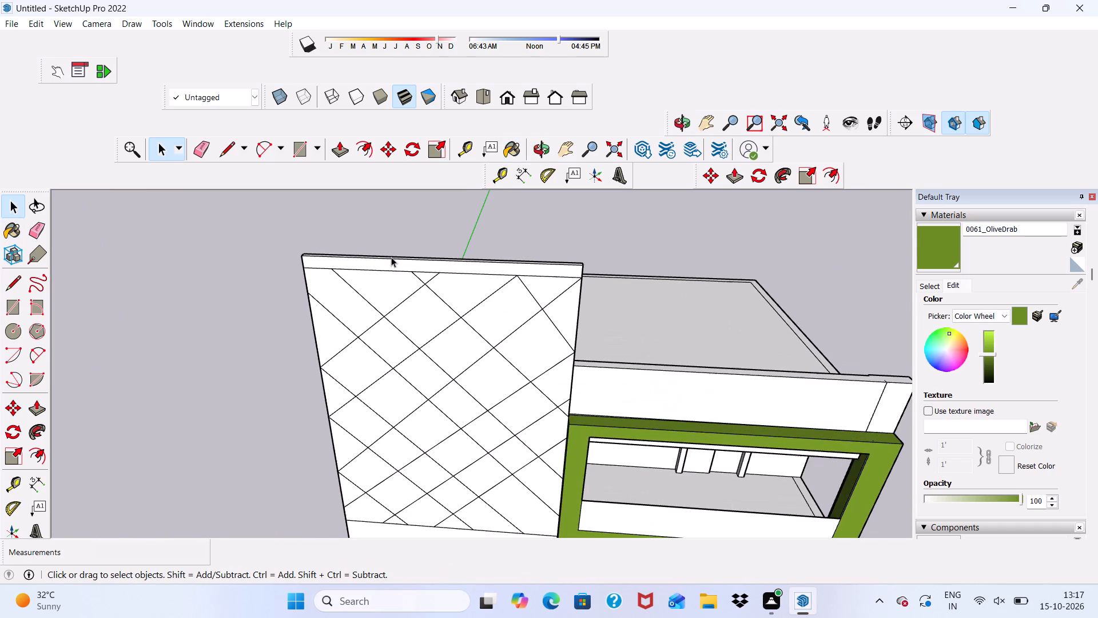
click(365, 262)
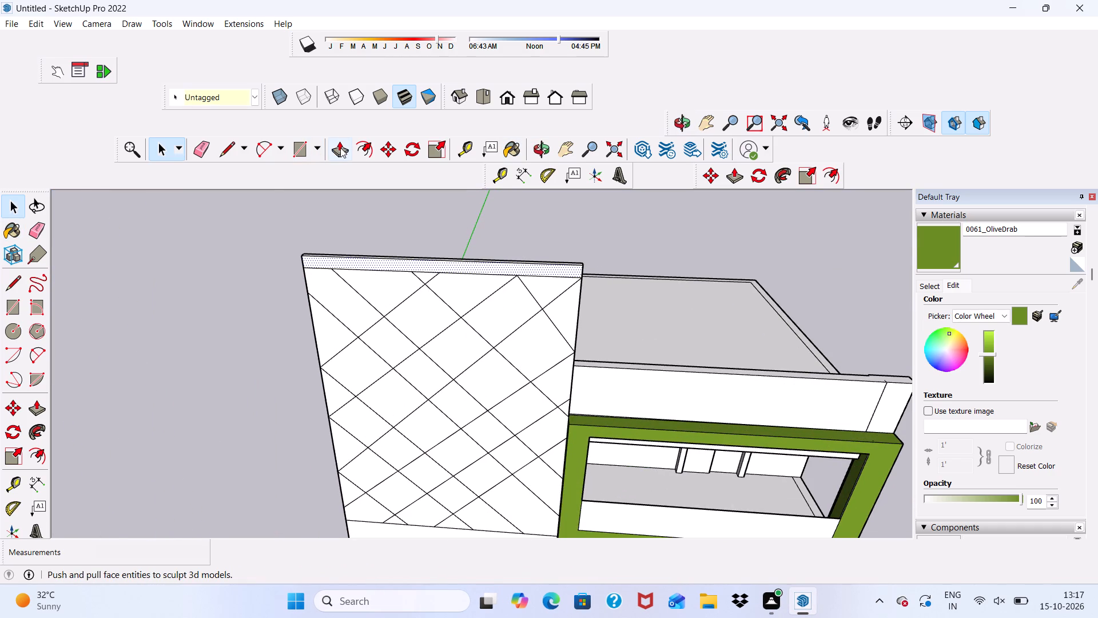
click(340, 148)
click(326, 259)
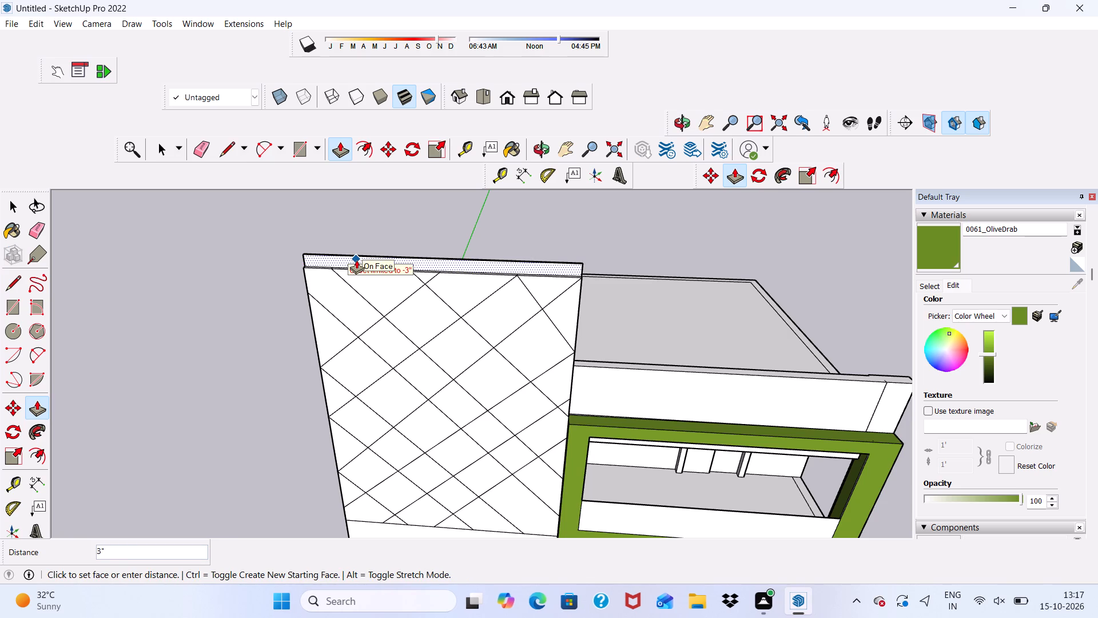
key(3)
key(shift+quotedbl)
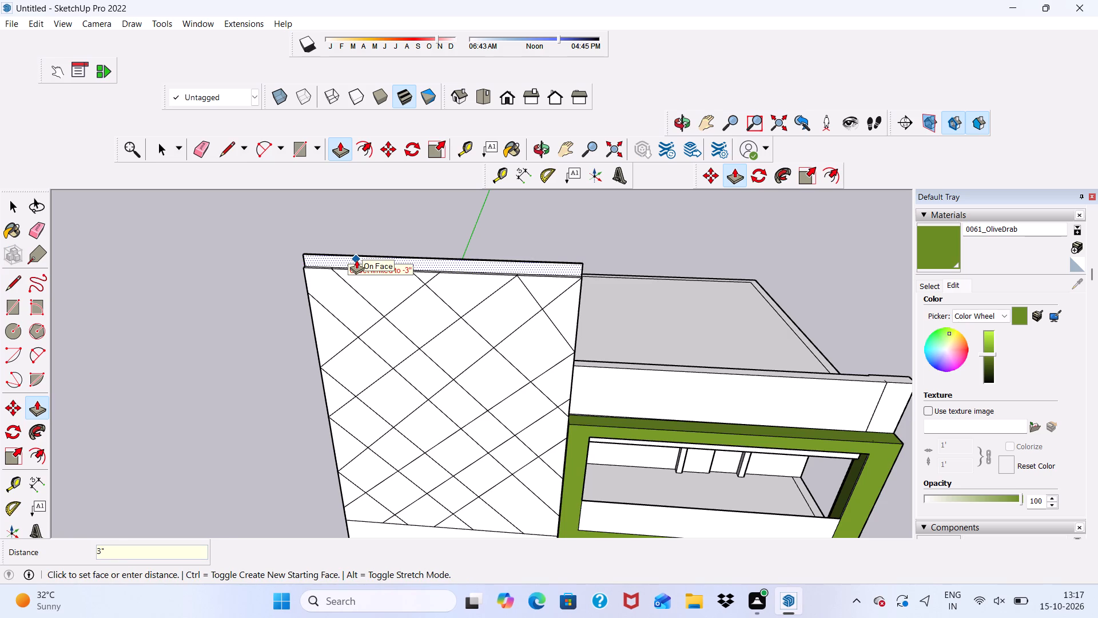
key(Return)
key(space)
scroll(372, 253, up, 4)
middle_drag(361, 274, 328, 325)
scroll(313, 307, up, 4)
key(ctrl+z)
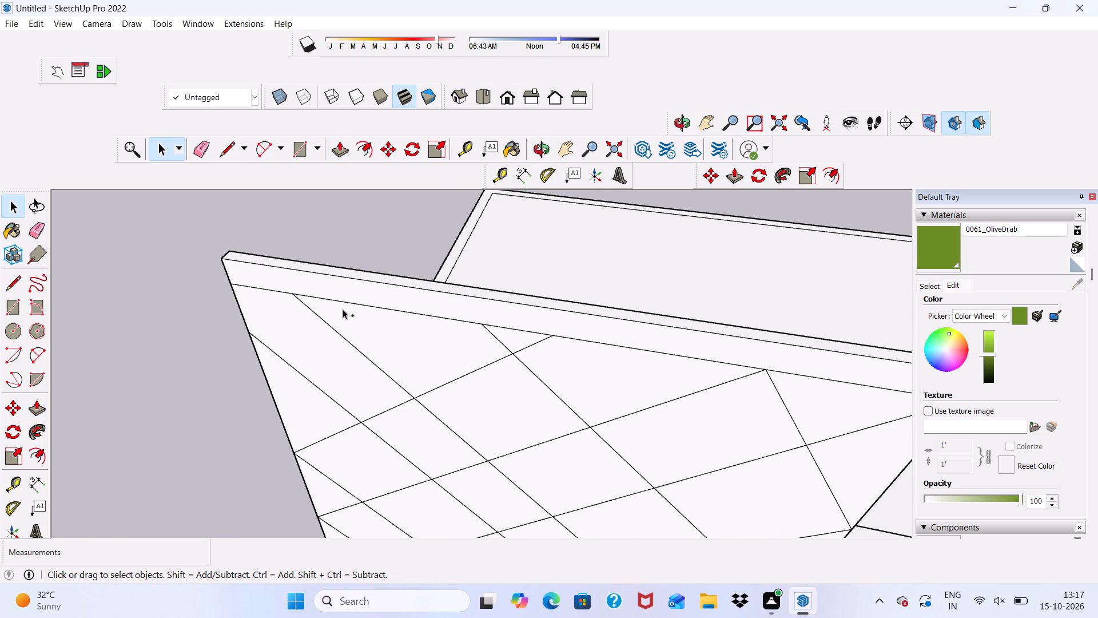
Push the plain band above the tower's diamond pattern inward 3".
scroll(353, 283, up, 3)
click(339, 298)
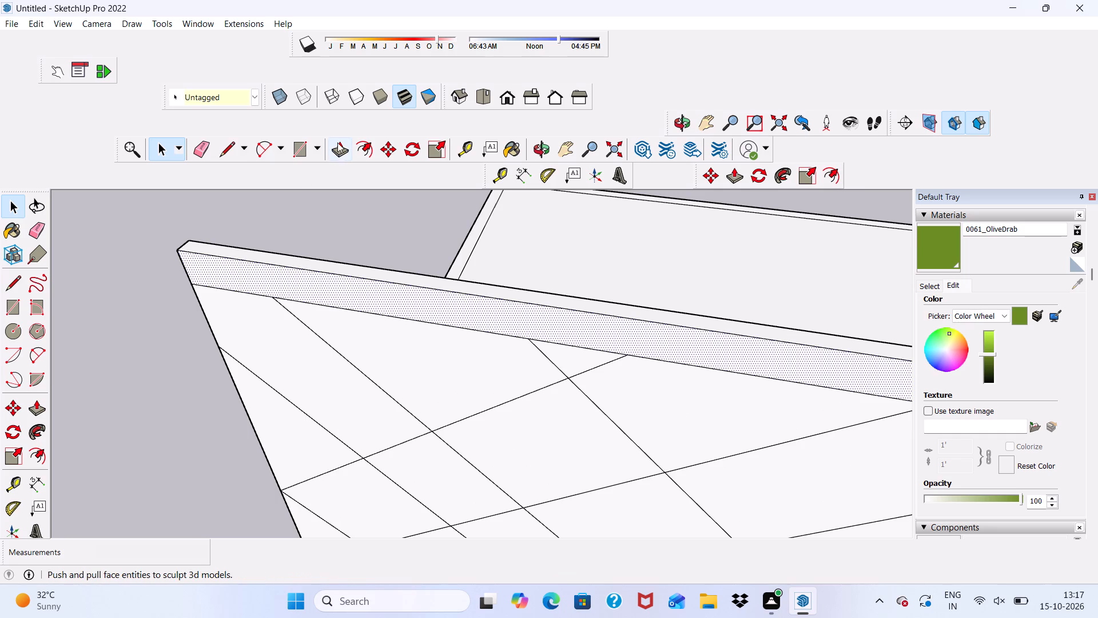
click(338, 142)
click(305, 283)
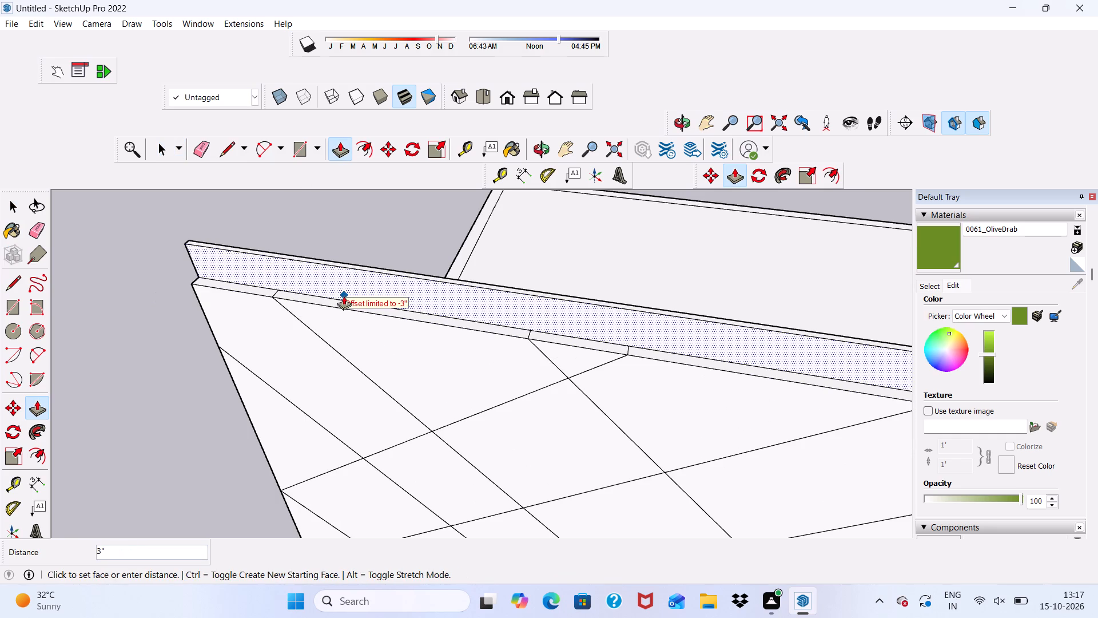
text(3")
key(Return)
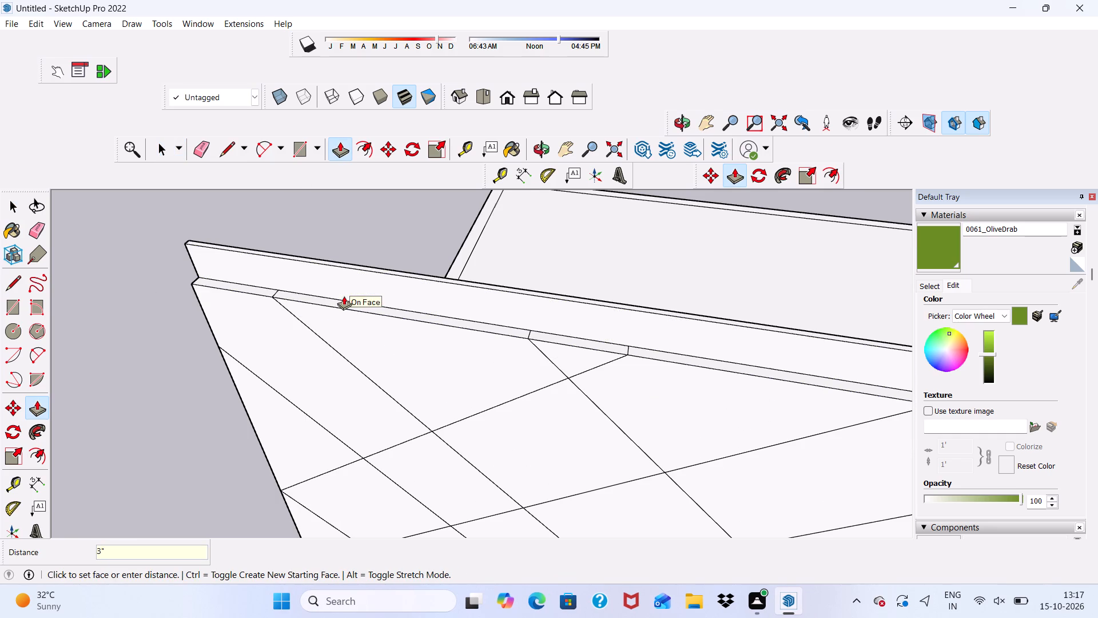
Pull the tower's top band outward 6" so it projects in front of the diamond-patterned wall.
scroll(349, 295, down, 2)
scroll(362, 268, up, 1)
click(362, 287)
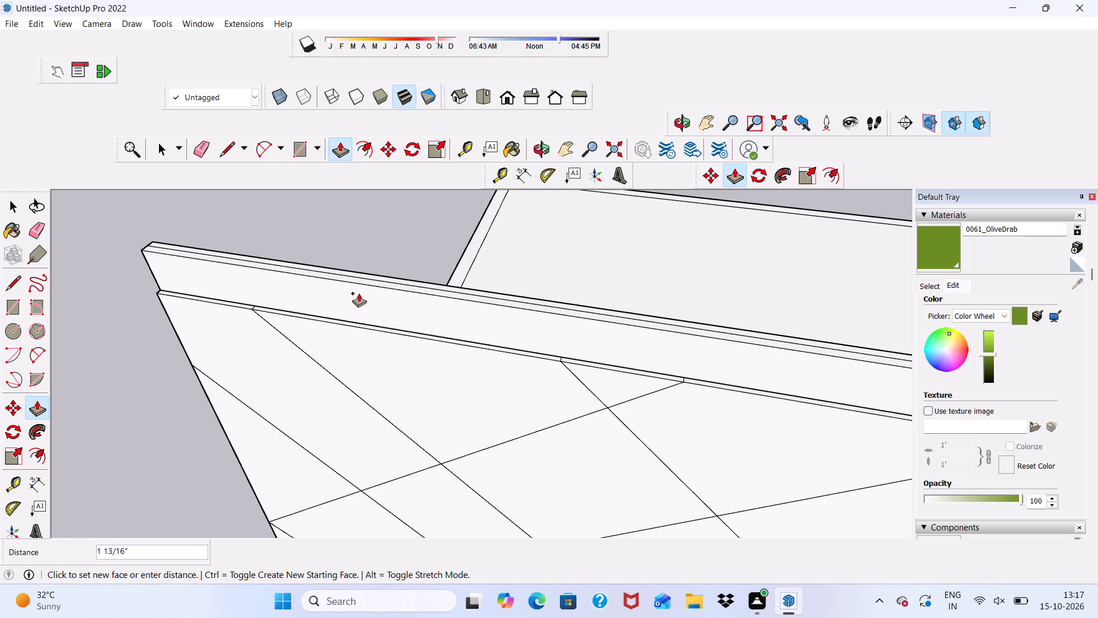
text(6")
key(Return)
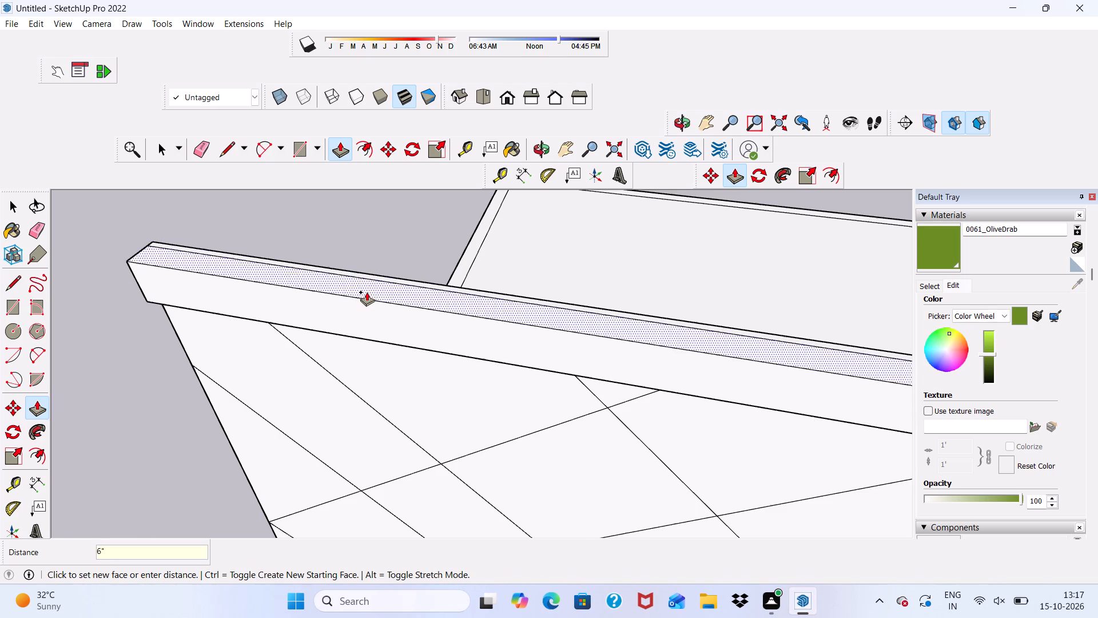
Draw a horizontal rectangle from the tower band's top corner seam, extending backward over the roof behind the wall.
scroll(348, 292, down, 5)
middle_drag(344, 332, 102, 237)
scroll(122, 252, up, 1)
scroll(129, 257, down, 4)
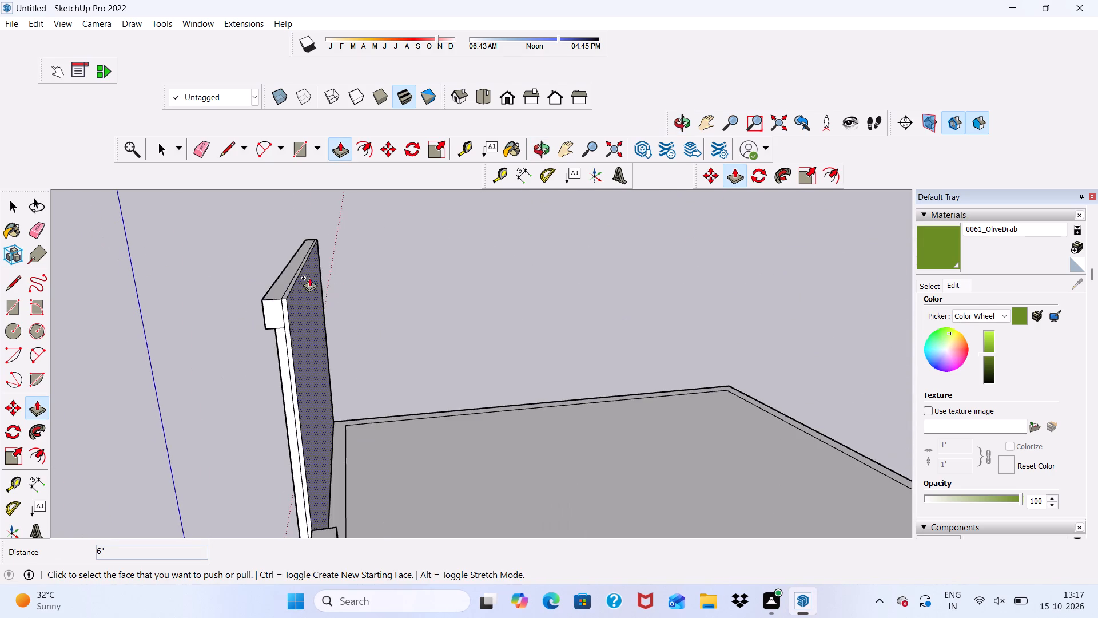
scroll(309, 278, down, 2)
middle_drag(279, 333, 249, 367)
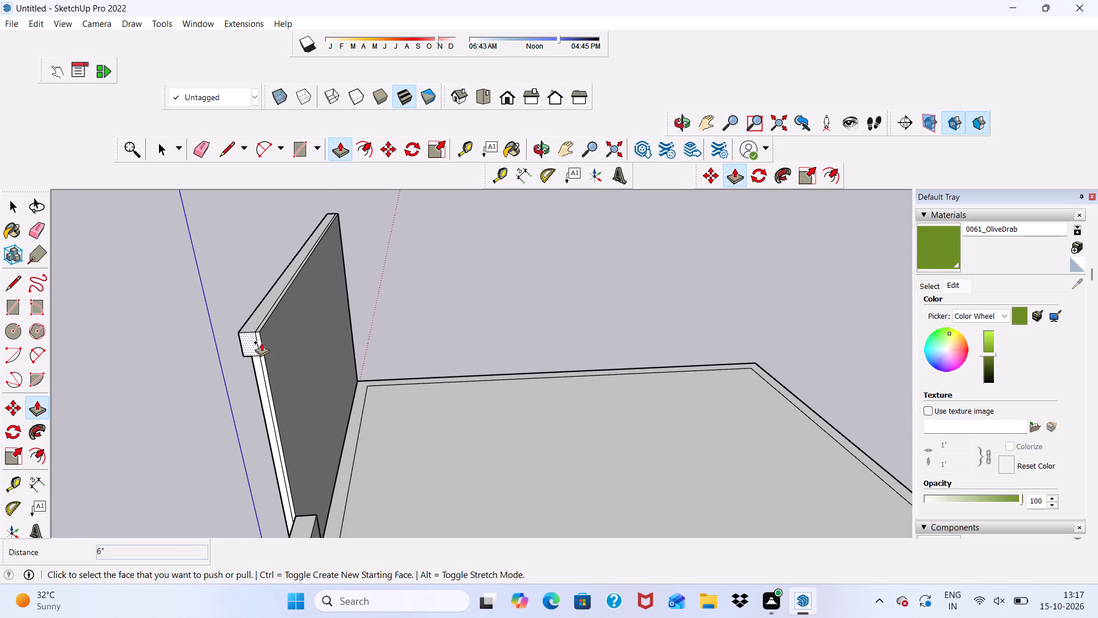
scroll(262, 303, up, 5)
key(space)
scroll(261, 352, up, 3)
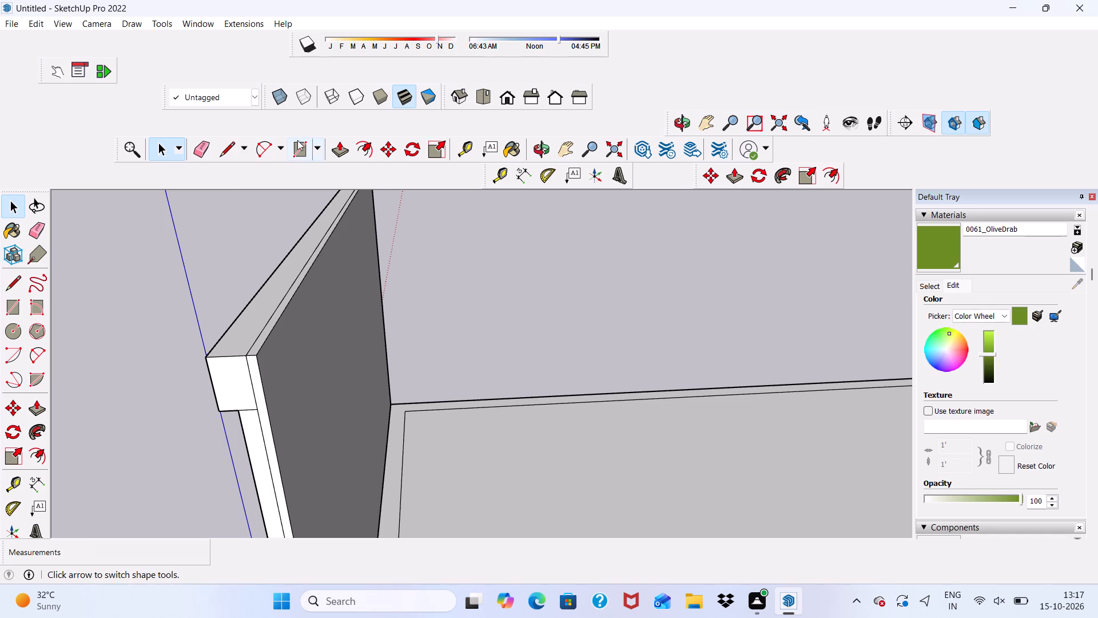
click(297, 140)
scroll(239, 369, up, 2)
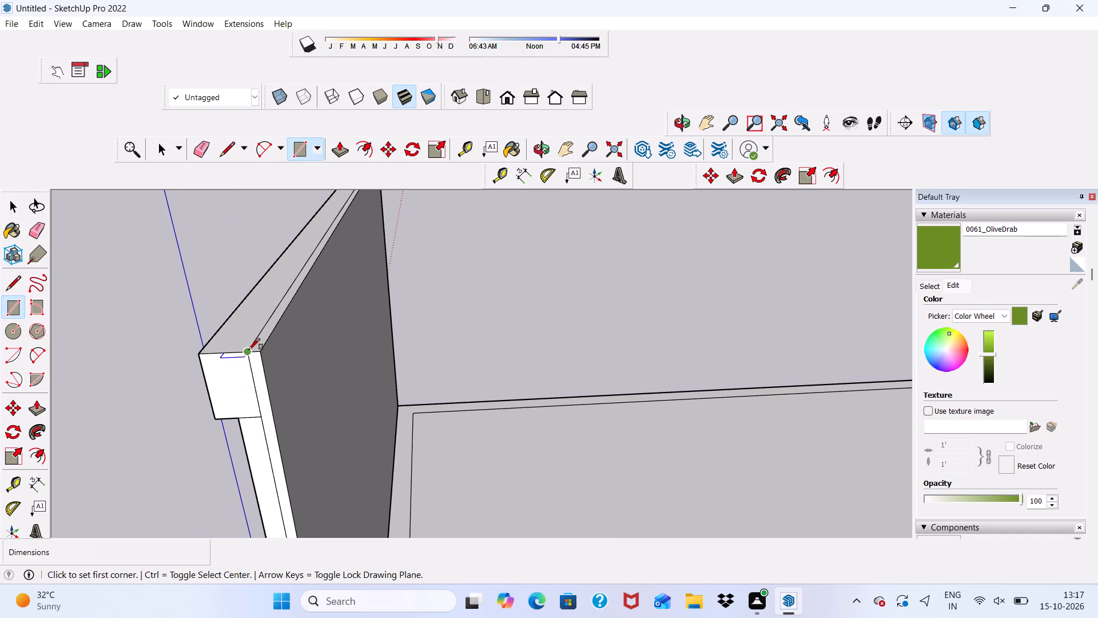
click(249, 350)
scroll(249, 352, down, 6)
scroll(460, 340, up, 1)
scroll(368, 296, down, 3)
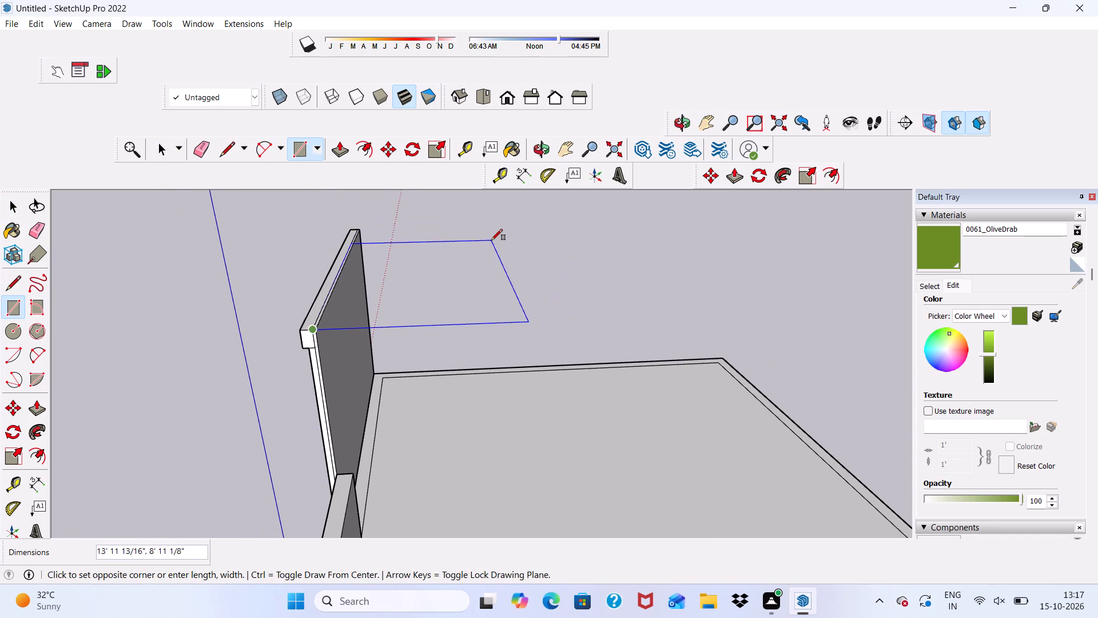
click(495, 227)
scroll(488, 269, down, 1)
middle_drag(487, 269, 535, 255)
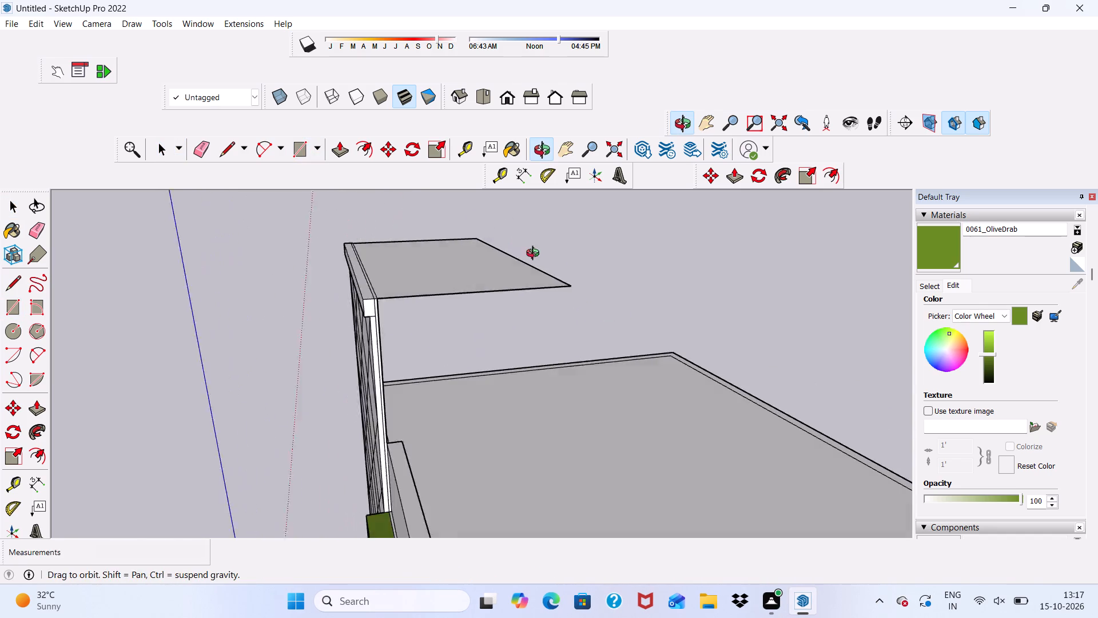
Extrude the horizontal rectangle behind the tower's top downward by about 3" to form a slab.
middle_drag(535, 255, 546, 270)
key(space)
click(456, 290)
middle_drag(463, 295, 281, 172)
scroll(366, 262, up, 2)
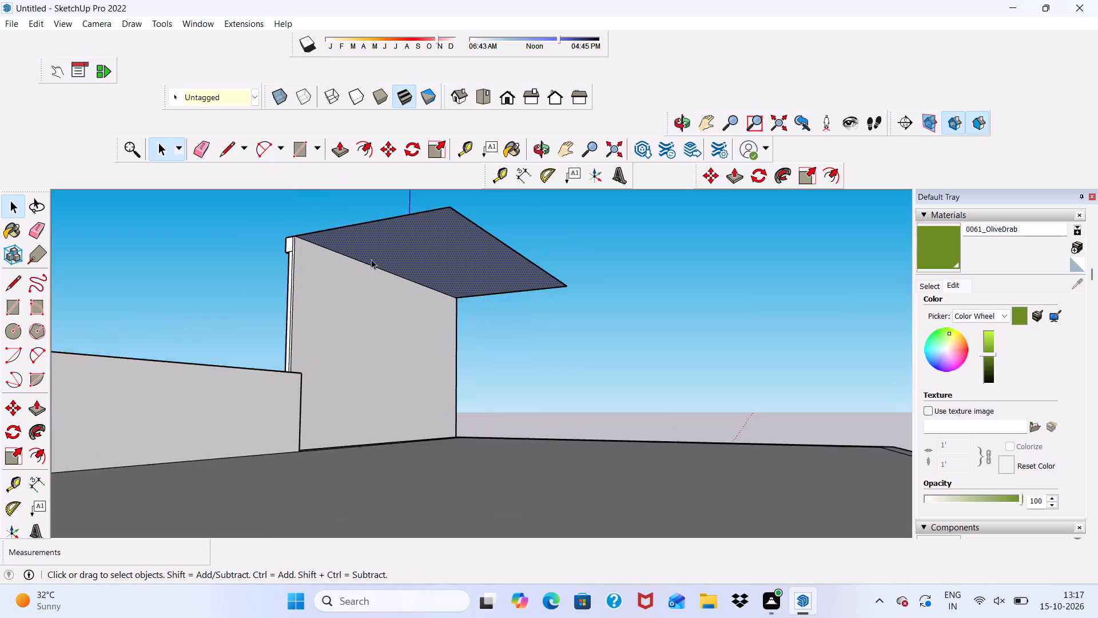
scroll(371, 259, up, 3)
click(372, 235)
click(342, 145)
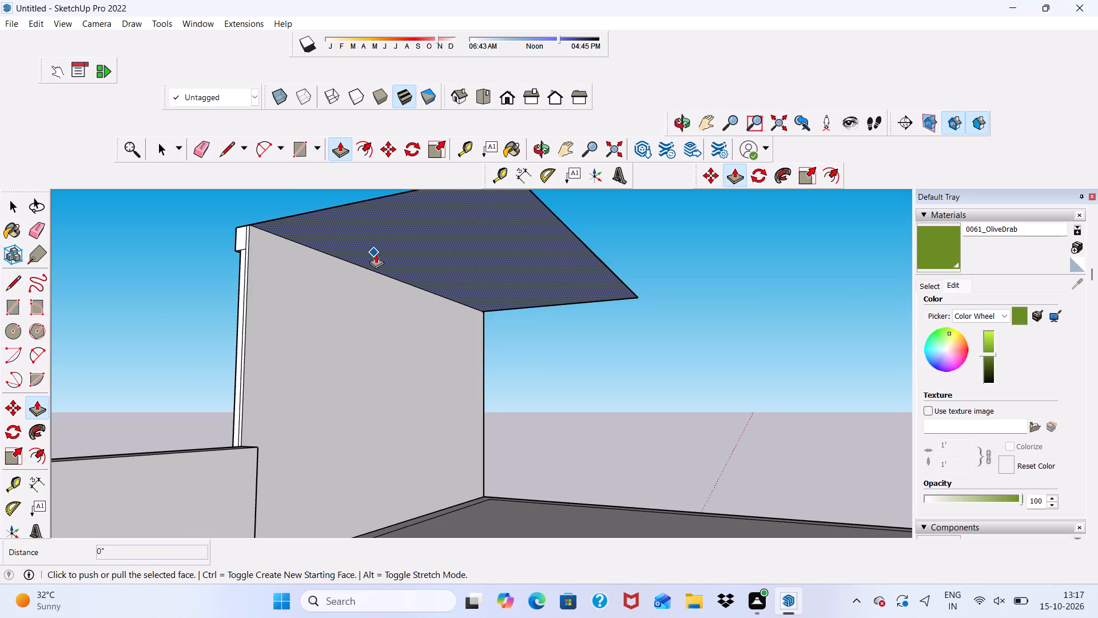
click(379, 239)
click(376, 245)
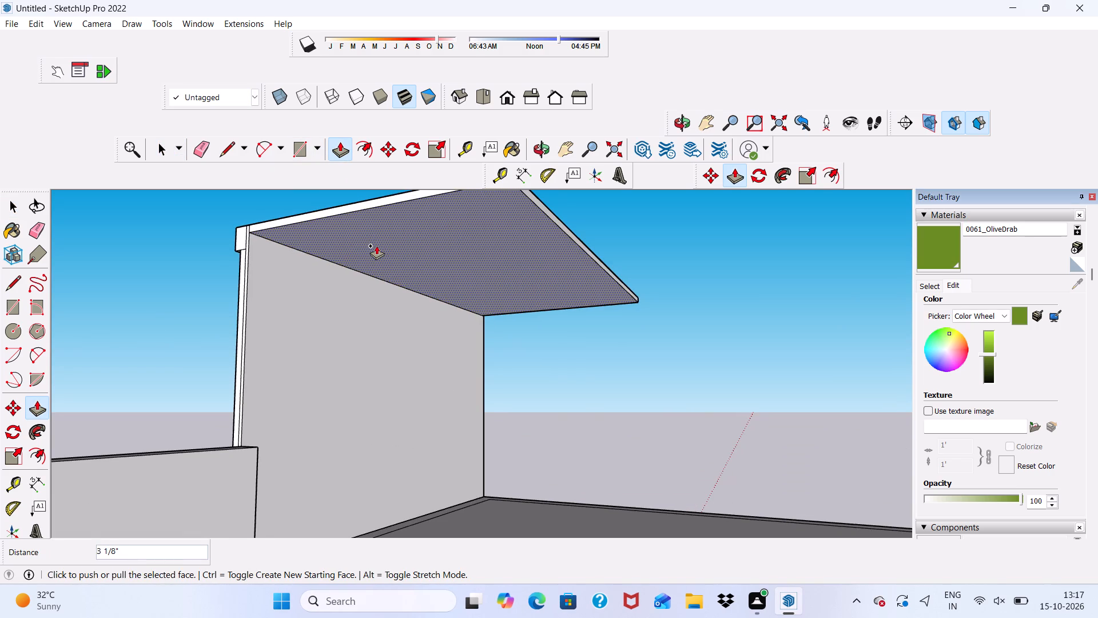
Erase the seam edges between the band, wall and slab on the tower's side face.
middle_drag(378, 249, 488, 299)
key(space)
scroll(393, 298, up, 4)
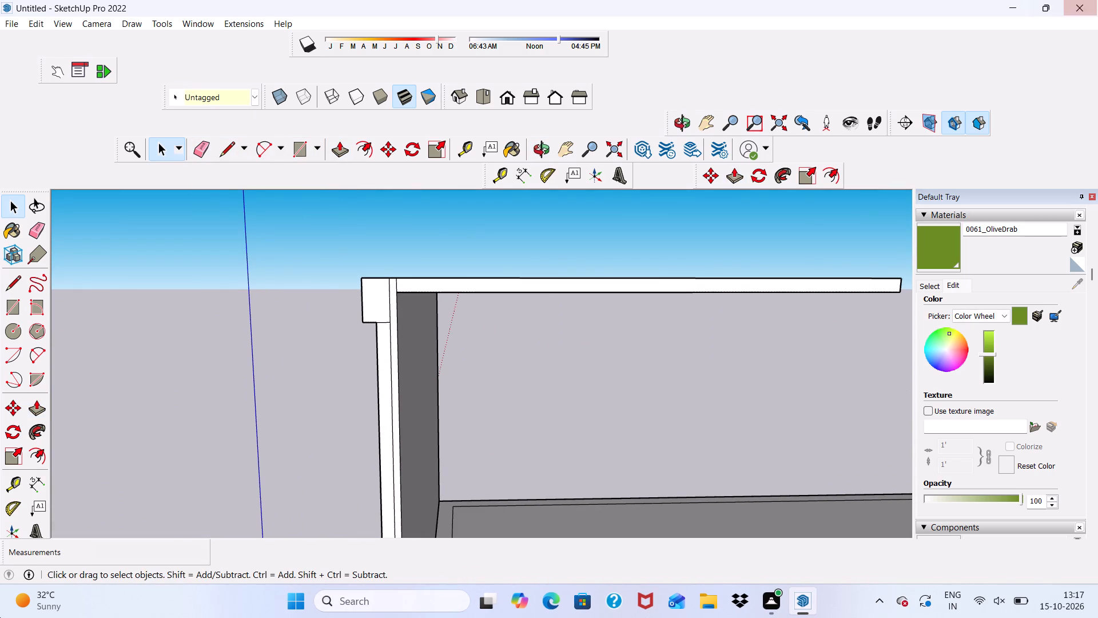
click(201, 146)
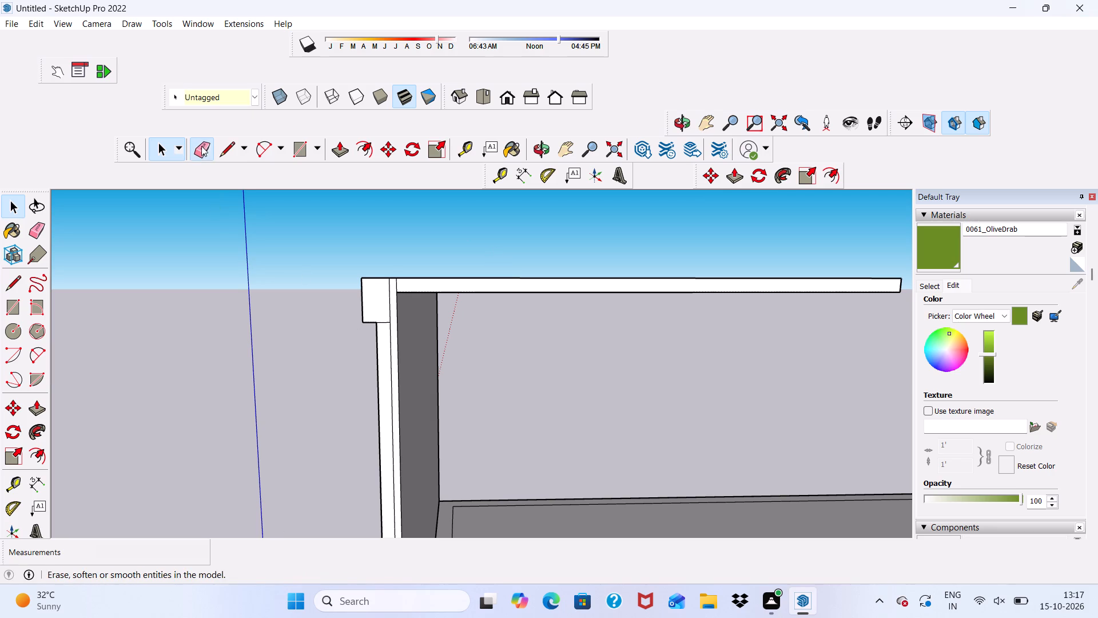
scroll(383, 354, up, 3)
click(393, 275)
click(403, 262)
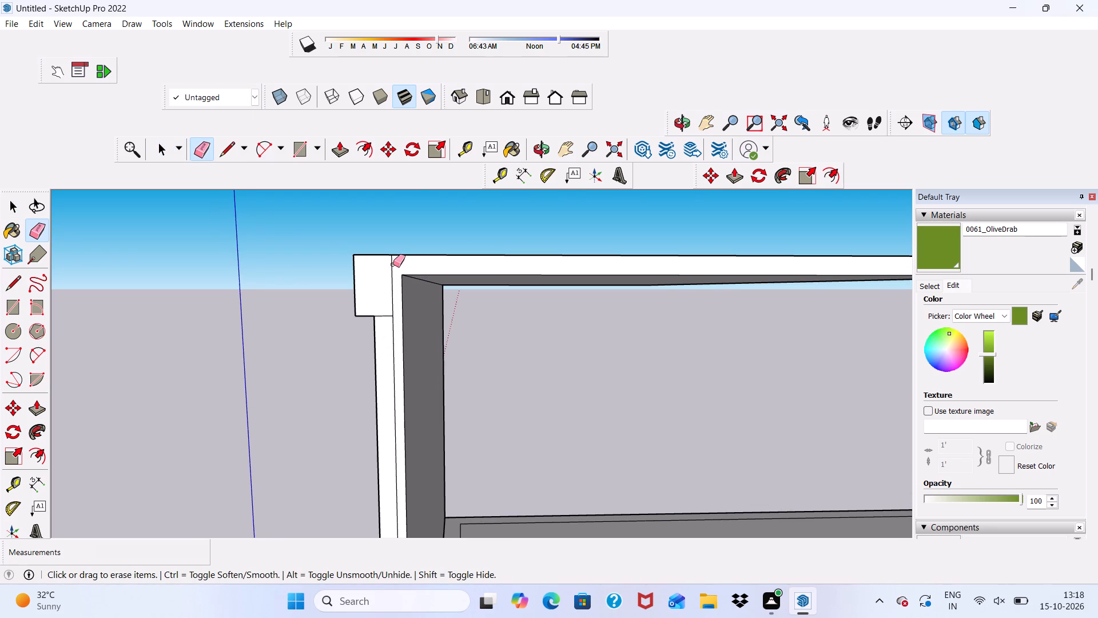
click(393, 264)
scroll(365, 276, down, 5)
middle_drag(364, 327, 428, 328)
key(space)
Thicken the tower's top slab by pulling its underside down about 5".
scroll(556, 281, up, 3)
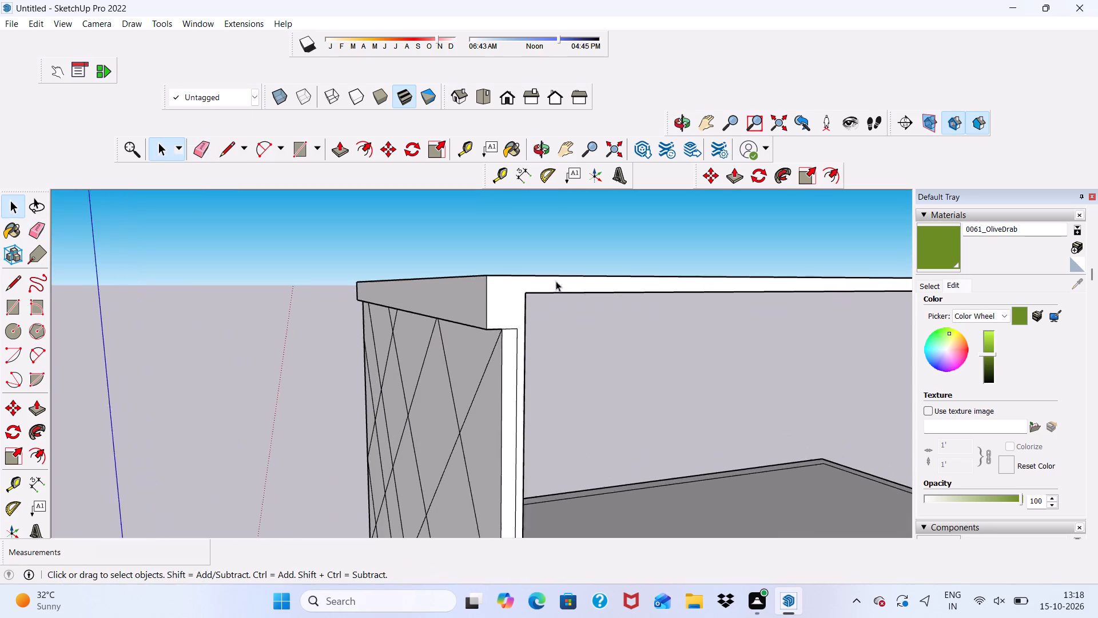
scroll(555, 288, down, 1)
middle_drag(555, 290, 526, 206)
scroll(536, 230, up, 2)
click(542, 248)
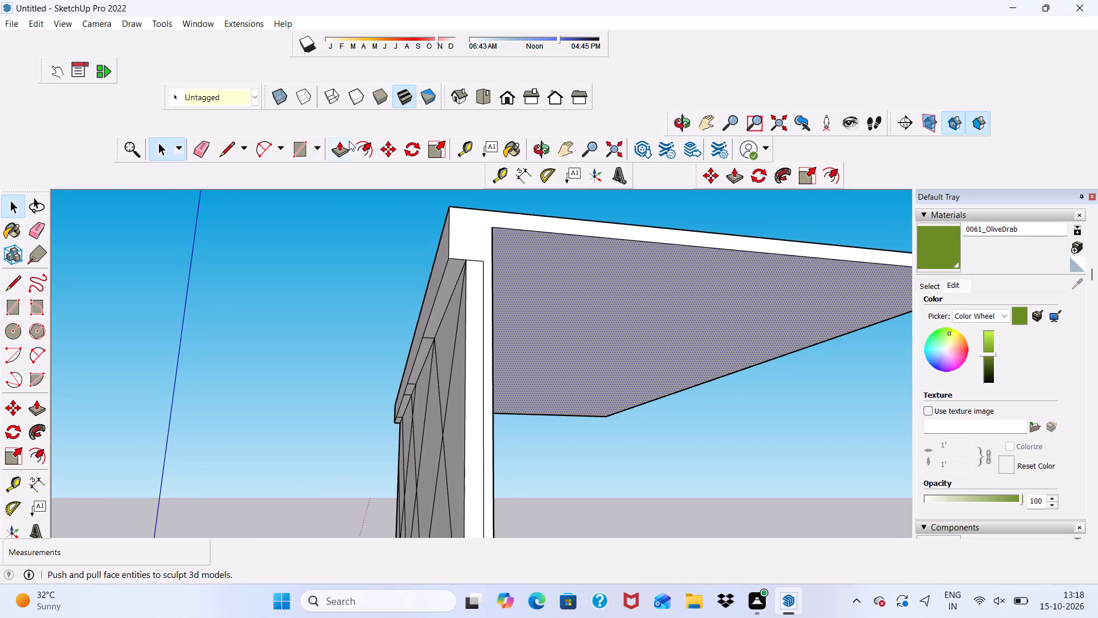
click(337, 148)
click(530, 240)
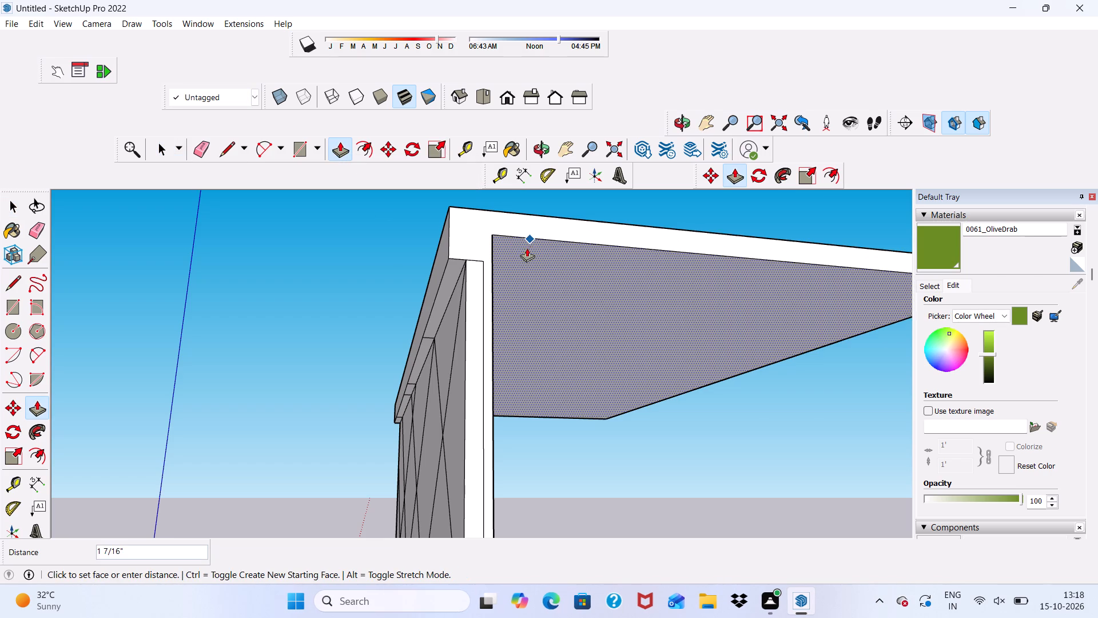
click(499, 266)
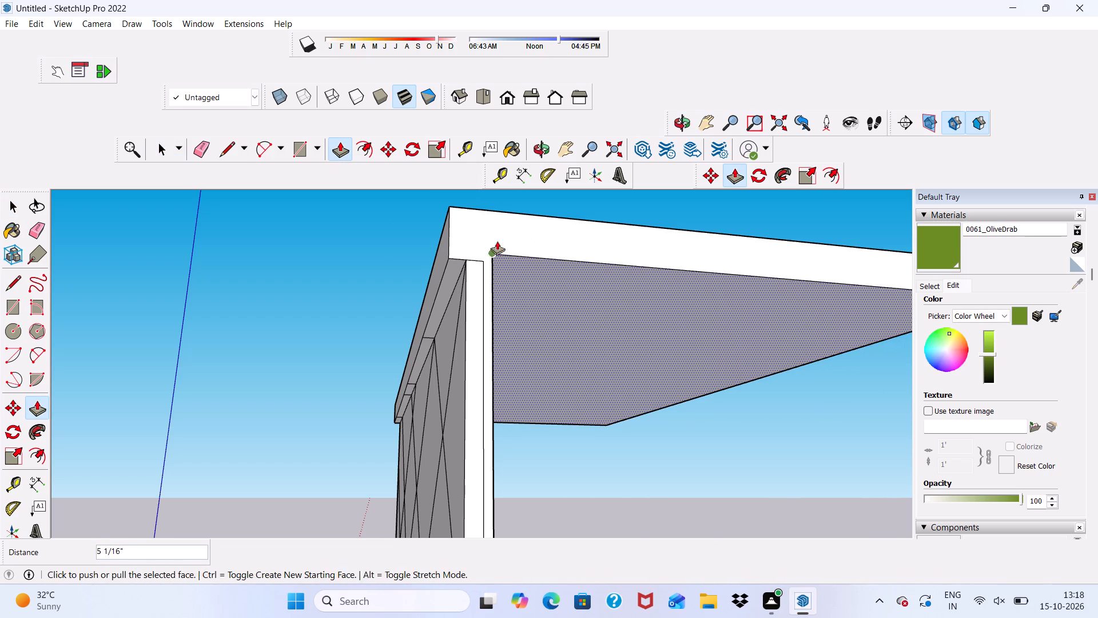
key(space)
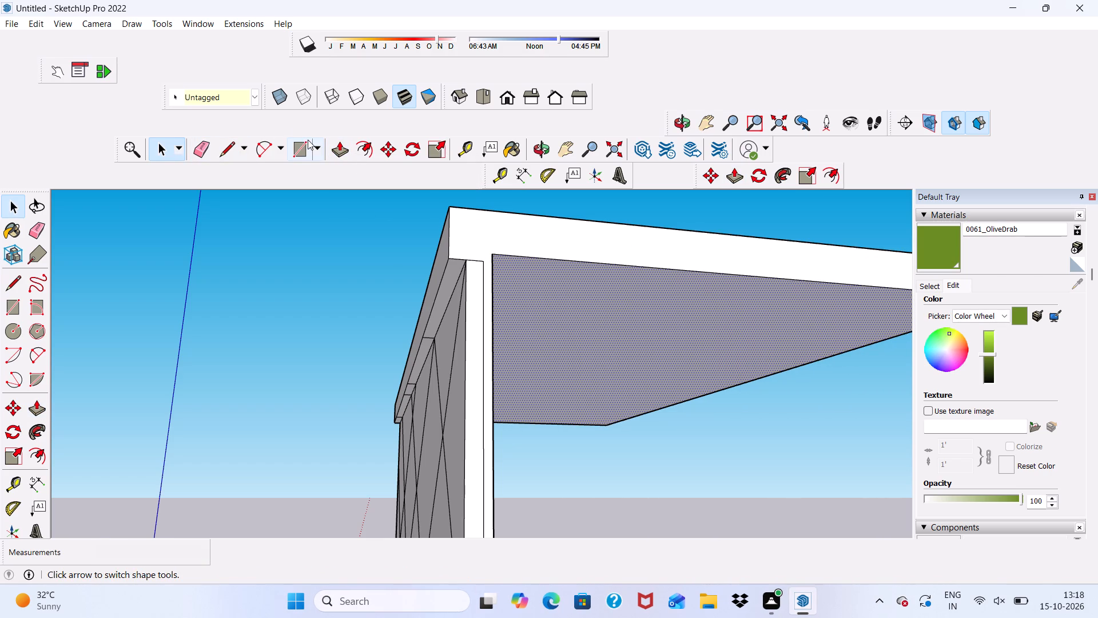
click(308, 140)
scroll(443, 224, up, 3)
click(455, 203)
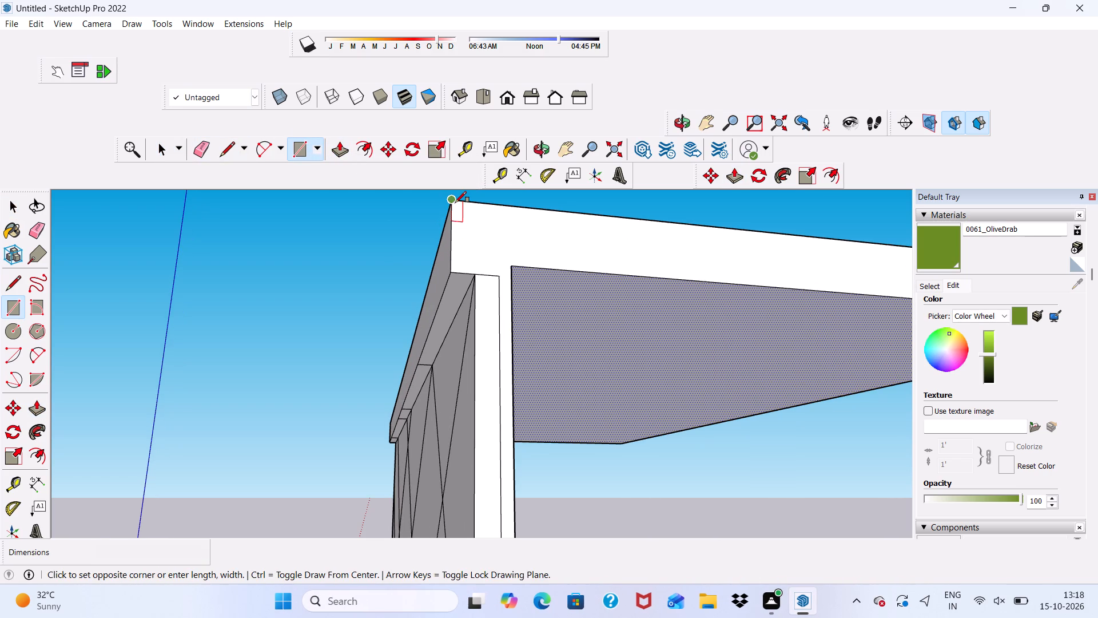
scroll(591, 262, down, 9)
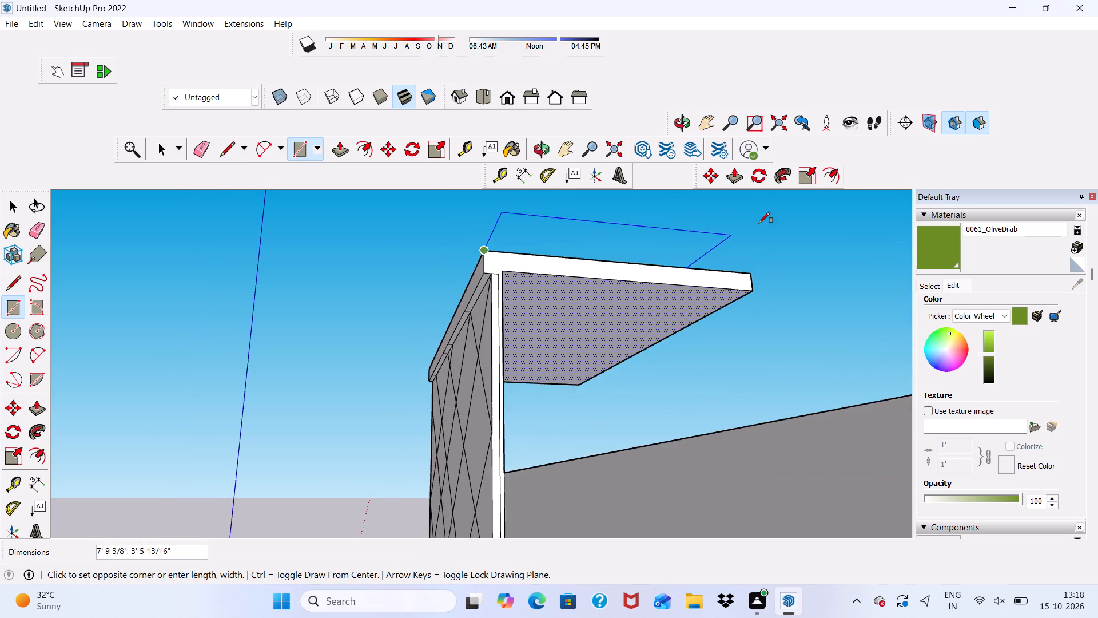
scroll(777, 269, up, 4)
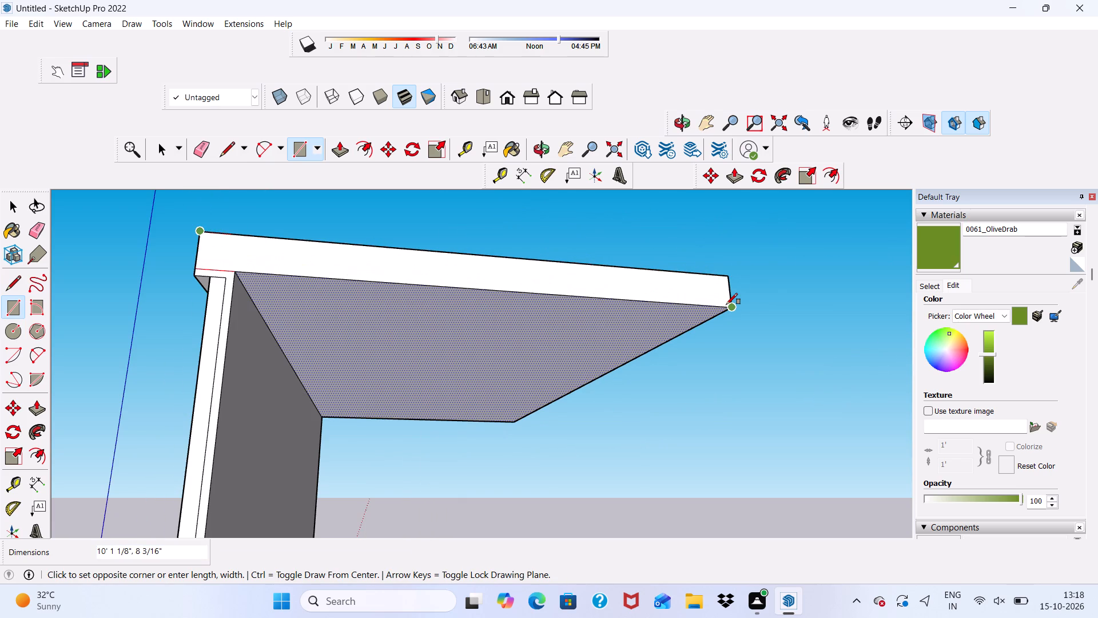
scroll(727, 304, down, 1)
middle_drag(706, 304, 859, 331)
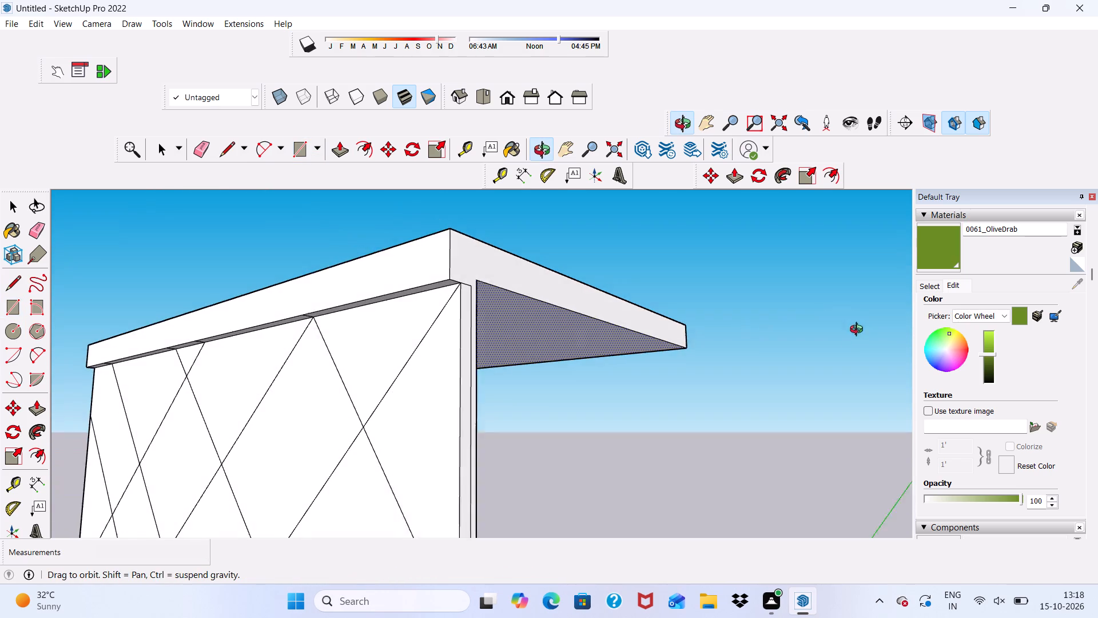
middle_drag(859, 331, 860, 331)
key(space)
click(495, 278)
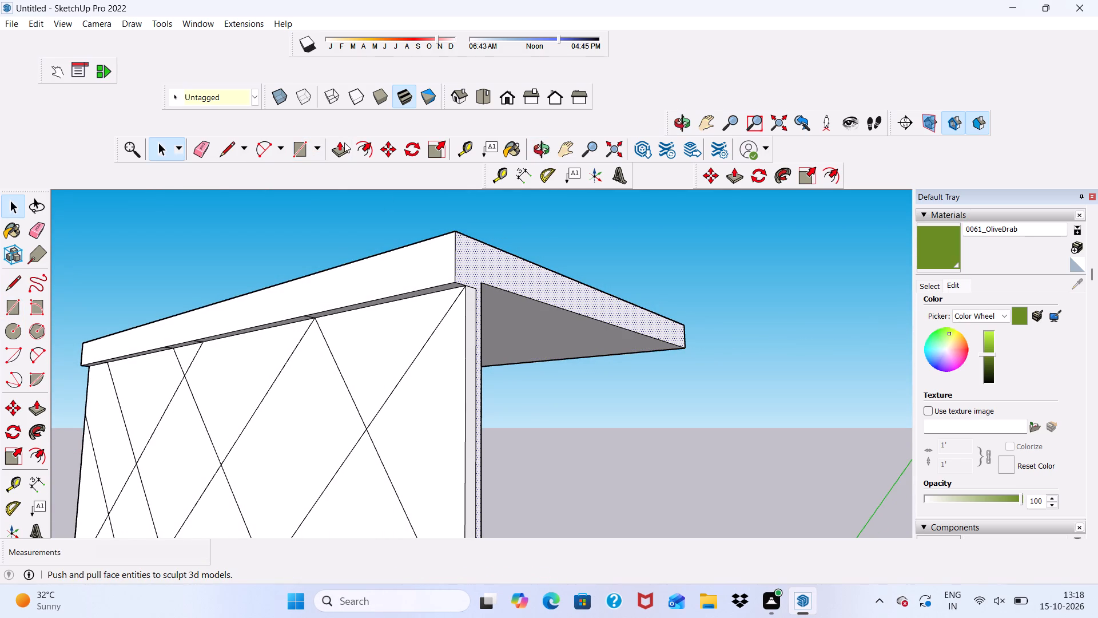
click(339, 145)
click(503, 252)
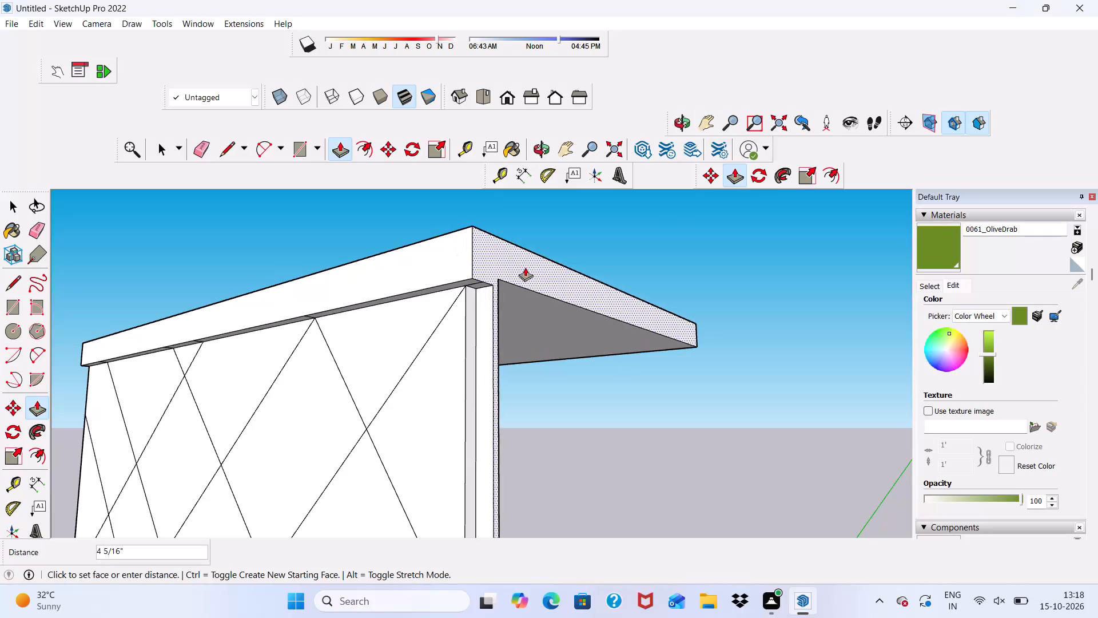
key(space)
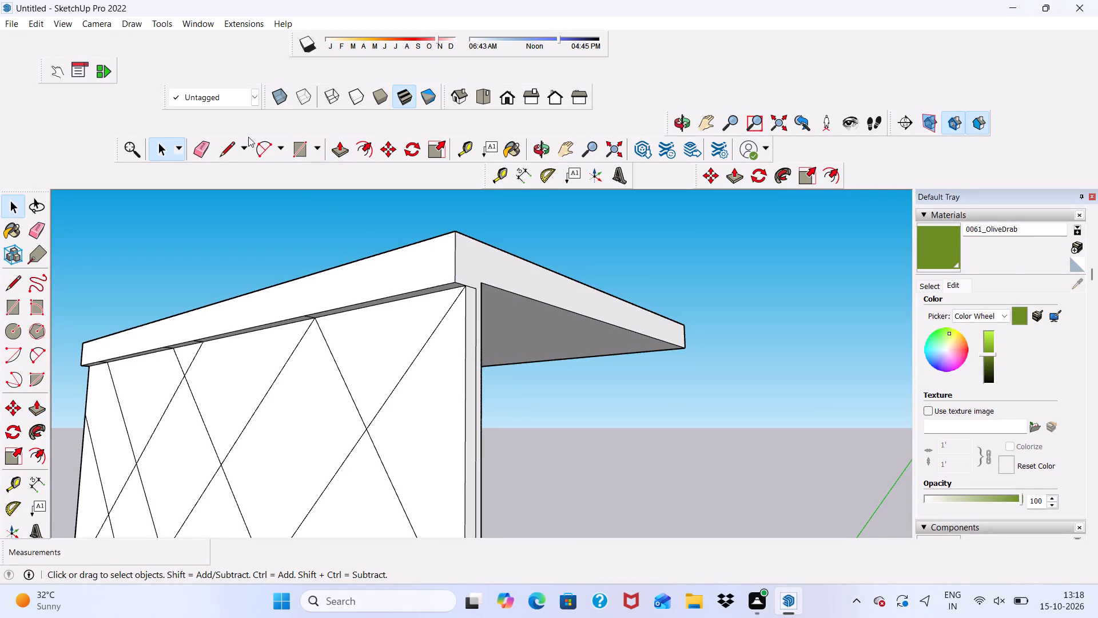
Draw a short edge across the tower's side face, separating the top slab from the wall below.
click(226, 148)
scroll(583, 290, up, 5)
scroll(392, 277, up, 4)
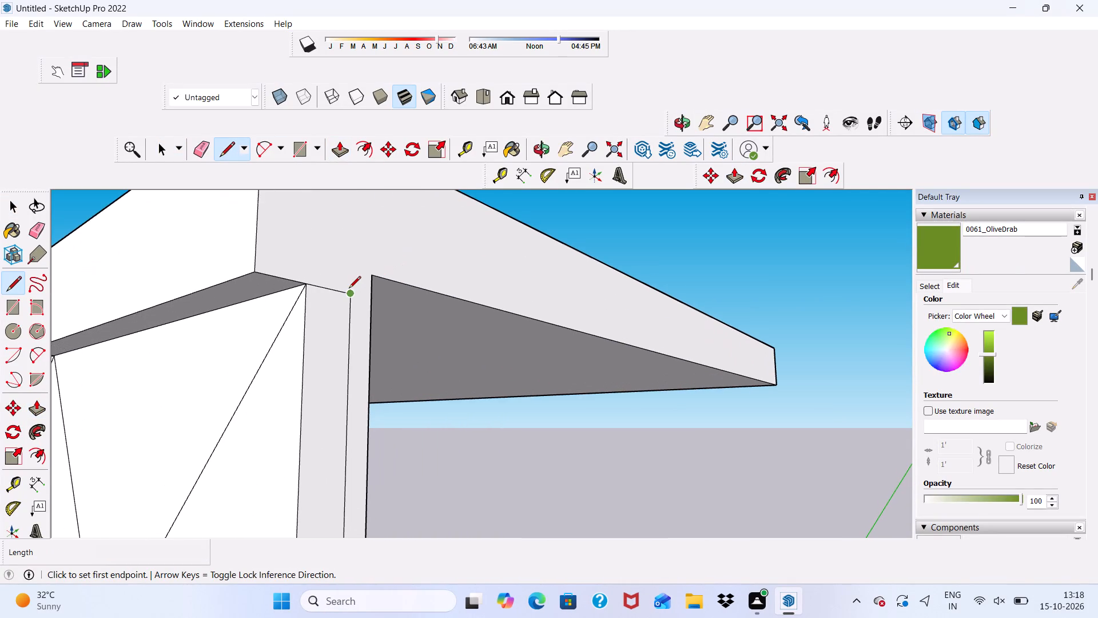
click(349, 292)
click(369, 292)
key(space)
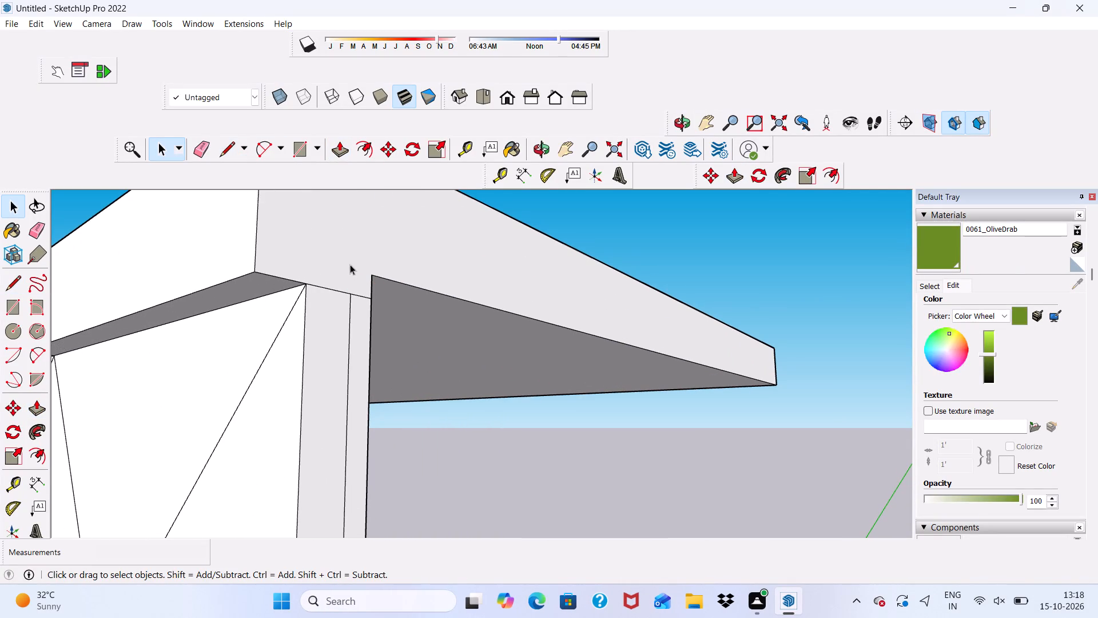
Extrude the side face of the tower's top slab outward by about 3 1/16".
click(349, 264)
click(345, 148)
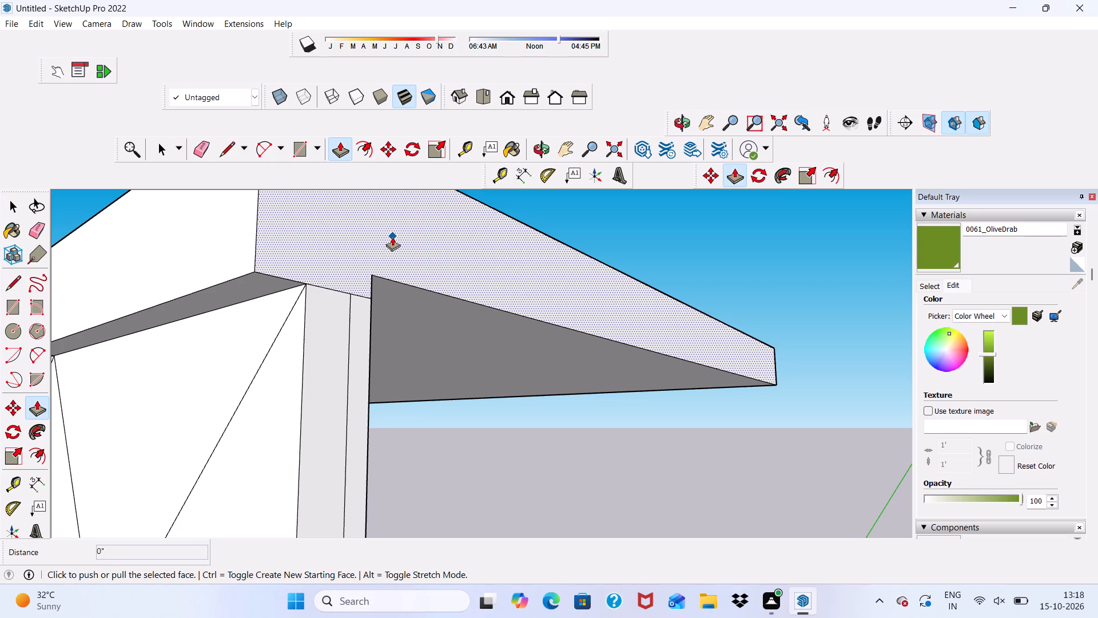
click(392, 237)
click(432, 247)
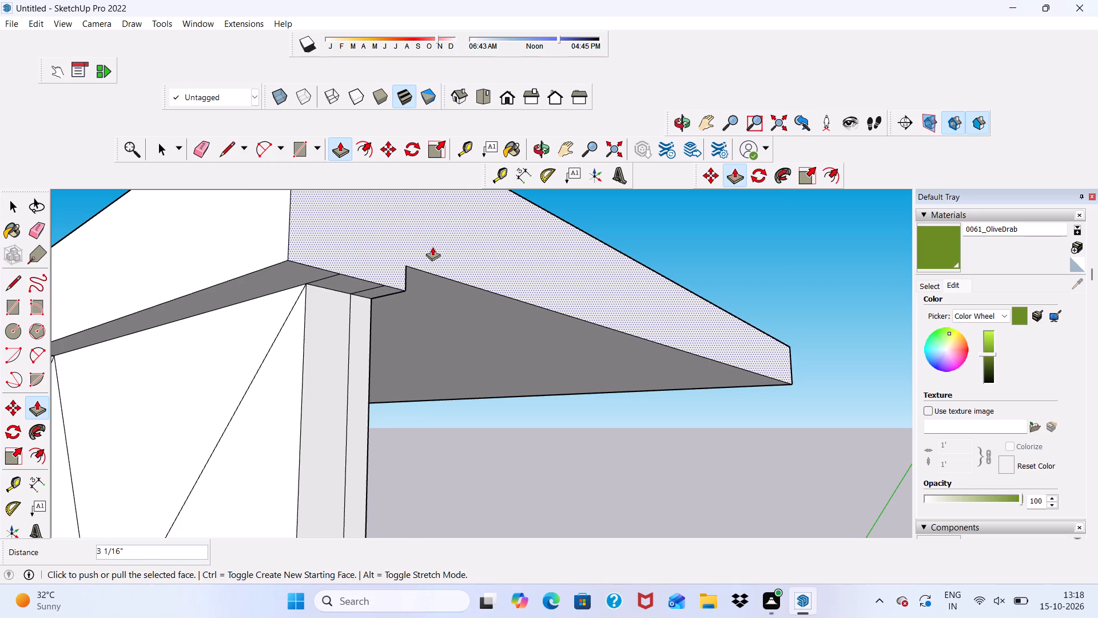
Erase the leftover seam edges on the underside of the slab's new side overhang.
scroll(435, 253, down, 6)
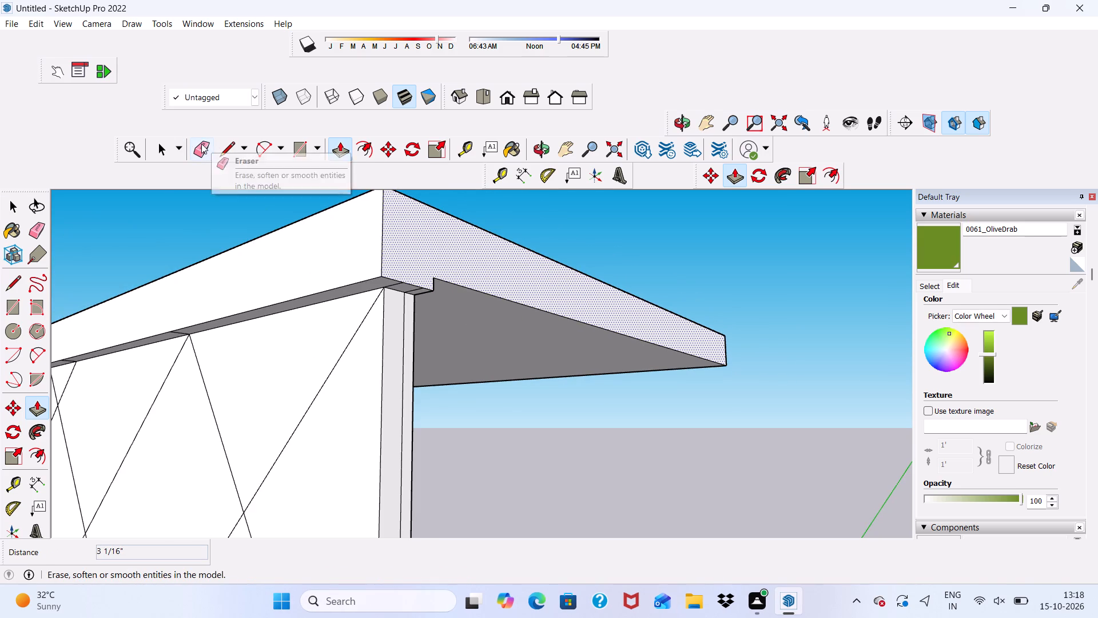
click(201, 144)
scroll(404, 339, up, 9)
drag(388, 224, 415, 245)
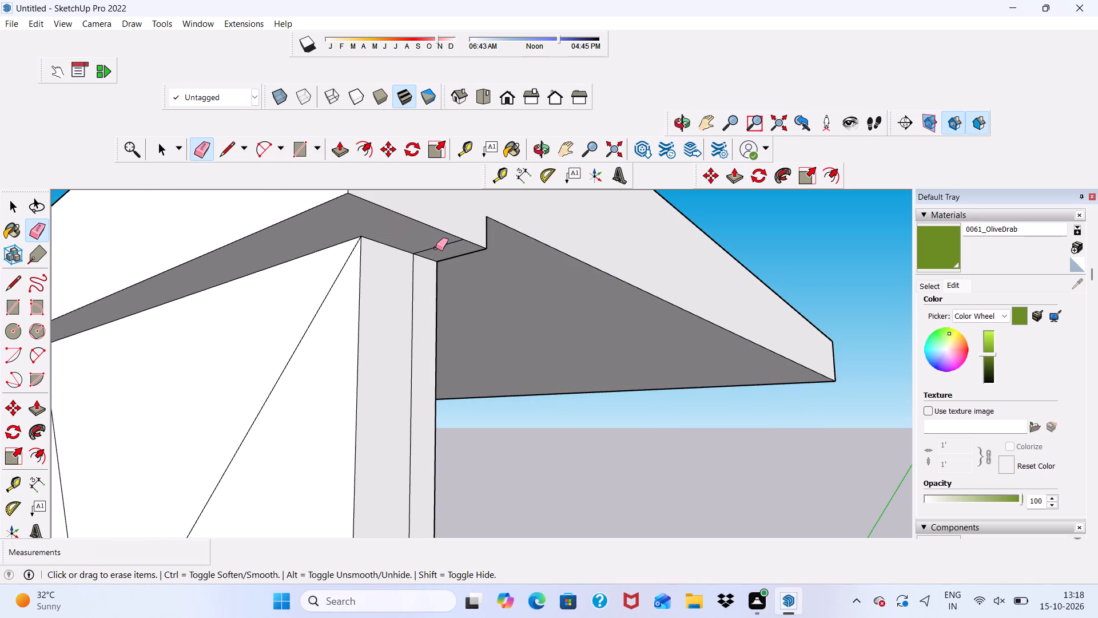
drag(436, 248, 445, 254)
scroll(416, 283, down, 10)
middle_drag(522, 336, 660, 398)
key(space)
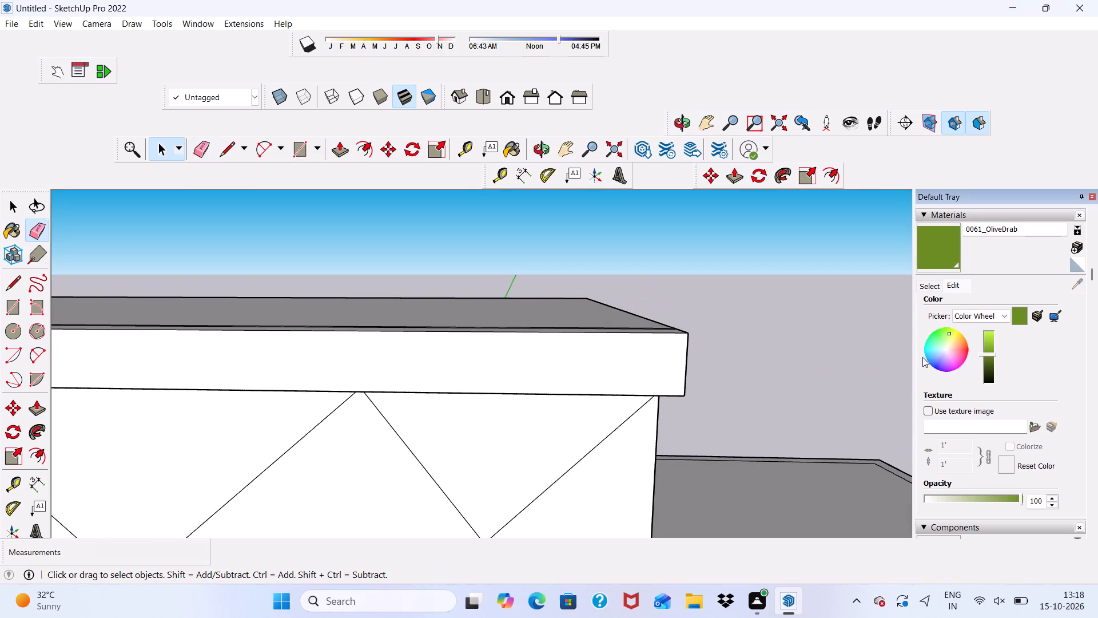
Paint the tower top band's front face and its underside near the side overhang with 0061_OliveDrab.
click(946, 245)
click(588, 348)
scroll(559, 331, down, 5)
middle_drag(608, 351, 578, 351)
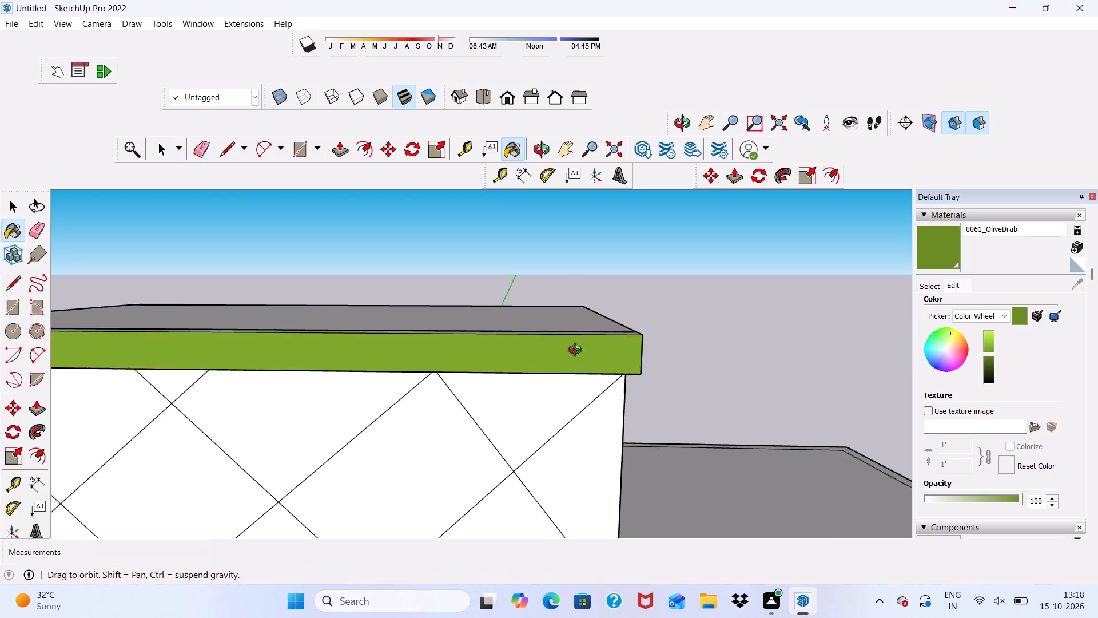
middle_drag(578, 351, 466, 236)
scroll(474, 299, up, 9)
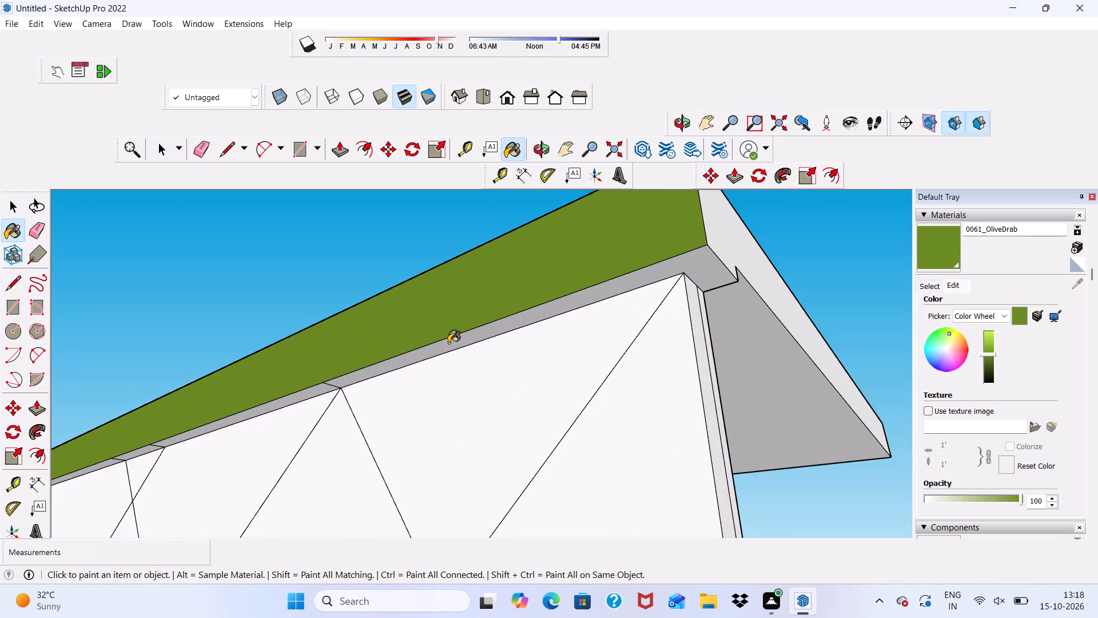
click(448, 343)
click(248, 411)
Paint the remaining underside strips along the tower's top band with 0061_OliveDrab.
scroll(290, 367, down, 11)
middle_drag(483, 329, 570, 320)
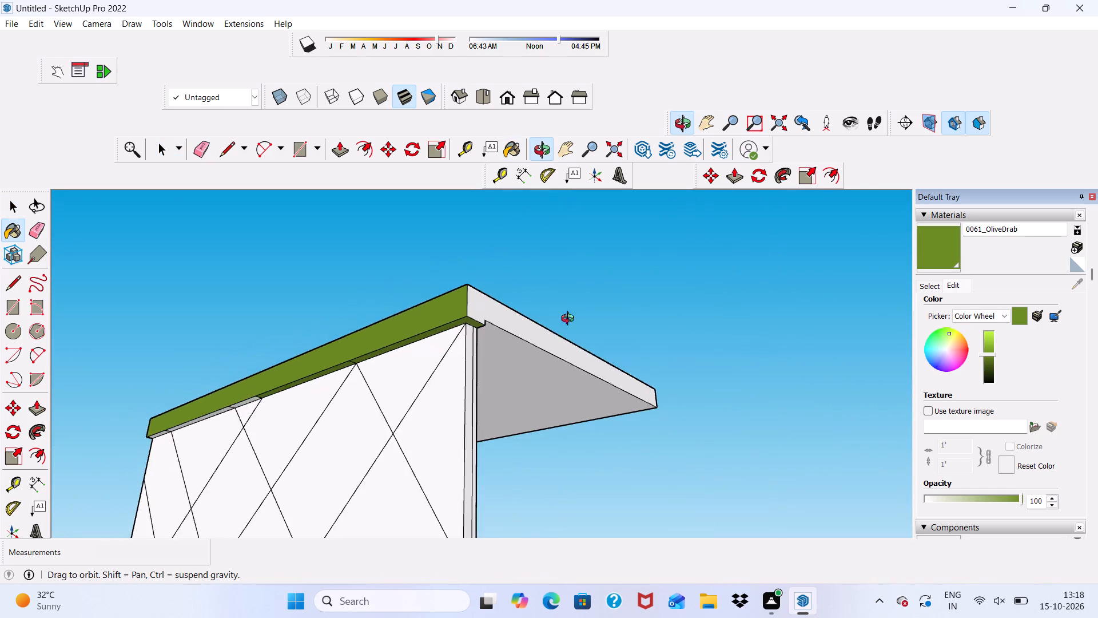
middle_drag(570, 320, 762, 294)
click(315, 229)
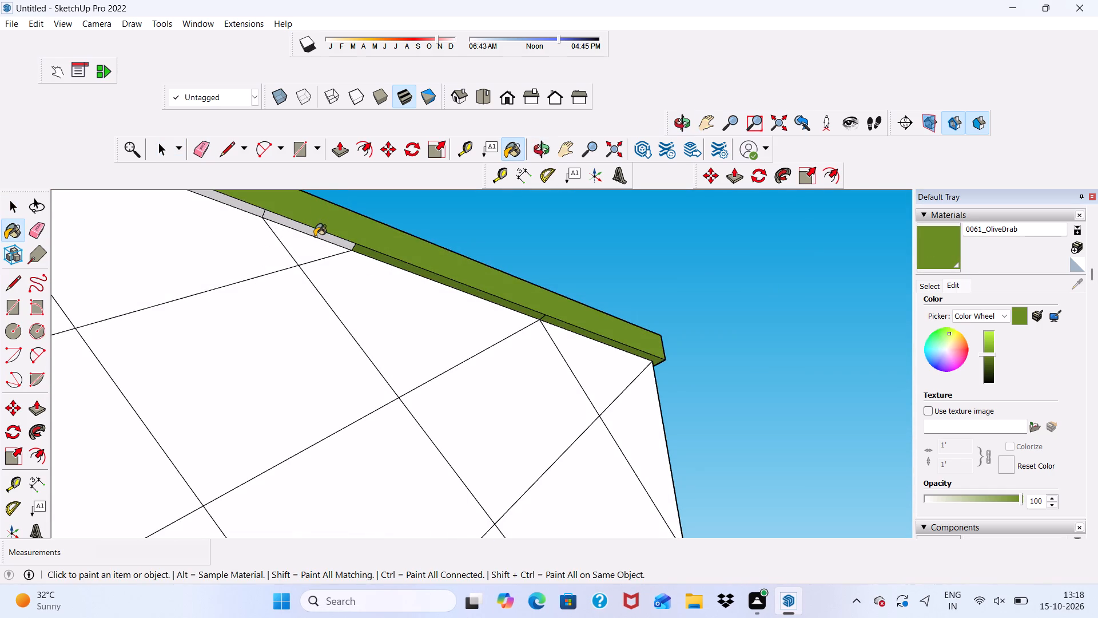
click(315, 236)
scroll(328, 247, down, 6)
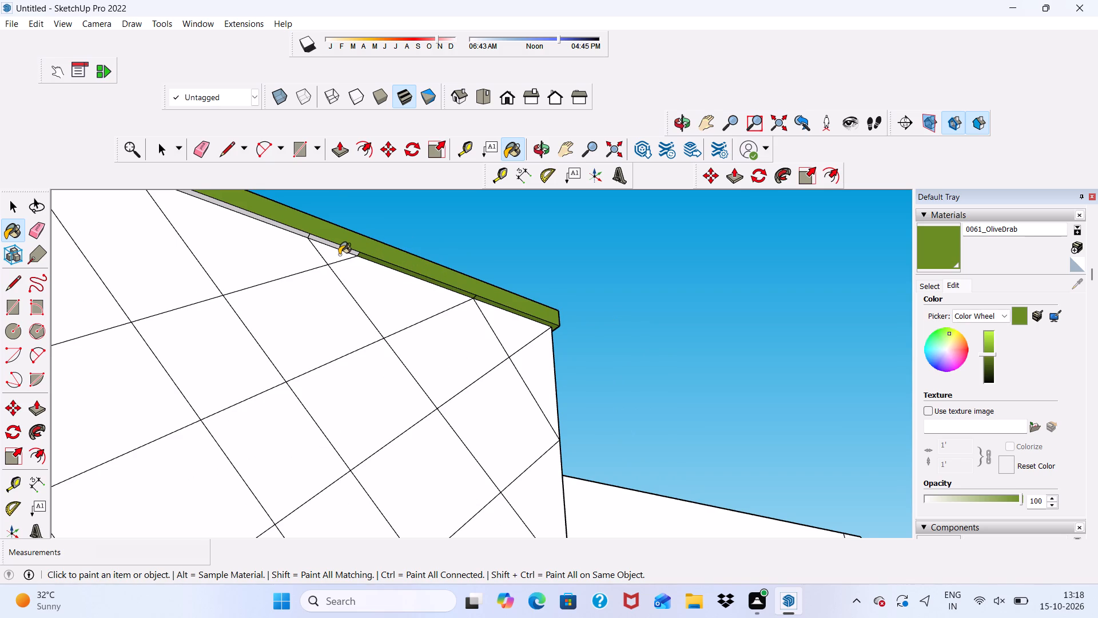
scroll(339, 255, up, 1)
scroll(339, 257, down, 3)
scroll(303, 243, up, 10)
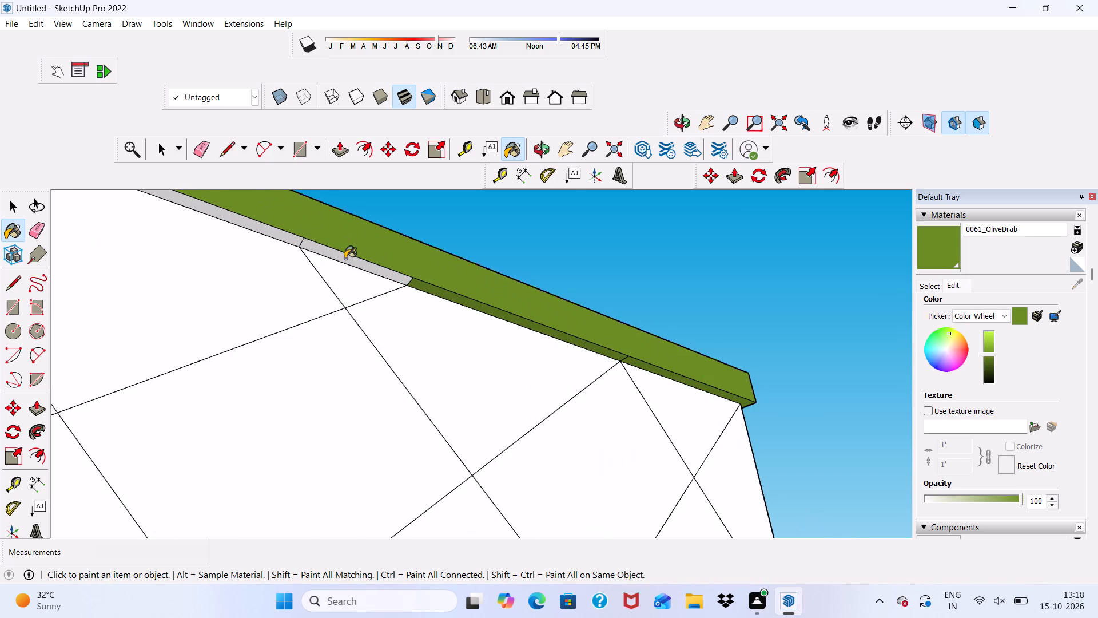
click(348, 259)
scroll(351, 262, down, 5)
click(287, 243)
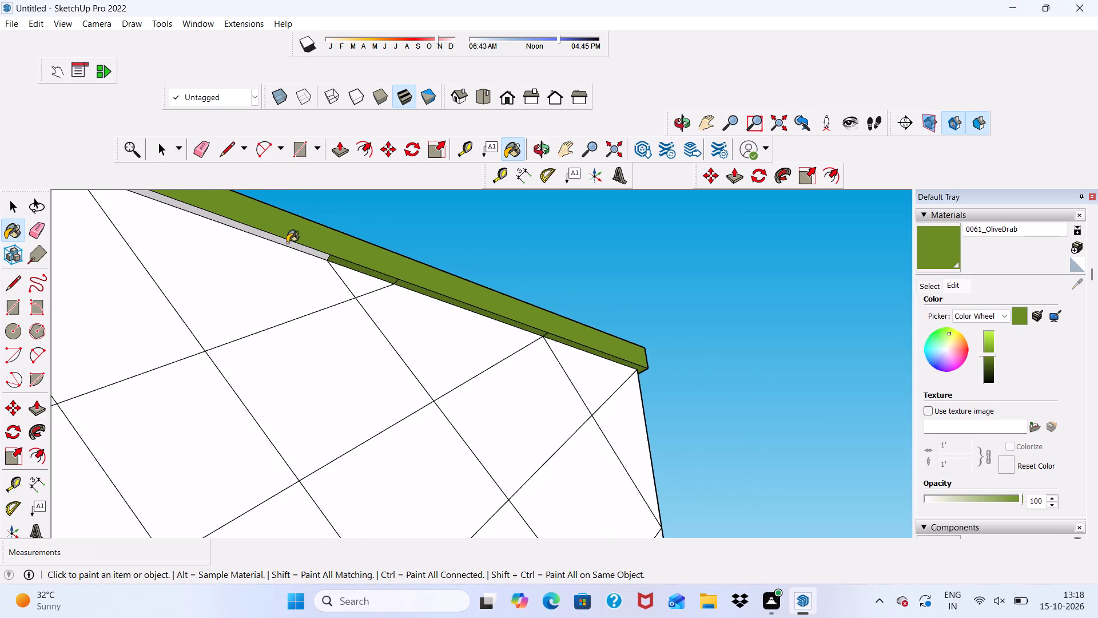
scroll(295, 252, down, 11)
scroll(281, 241, up, 10)
click(265, 227)
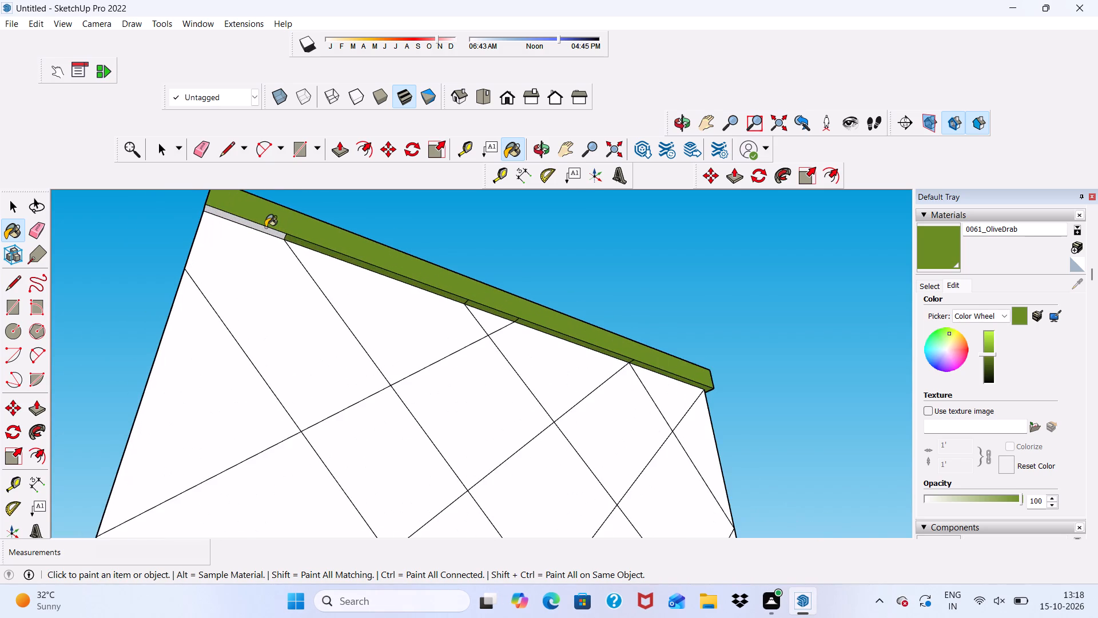
scroll(265, 227, down, 4)
scroll(269, 230, up, 6)
click(268, 230)
Paint the top band's far end face and the tower wall's adjoining narrow side face with 0061_OliveDrab.
middle_drag(280, 231, 429, 342)
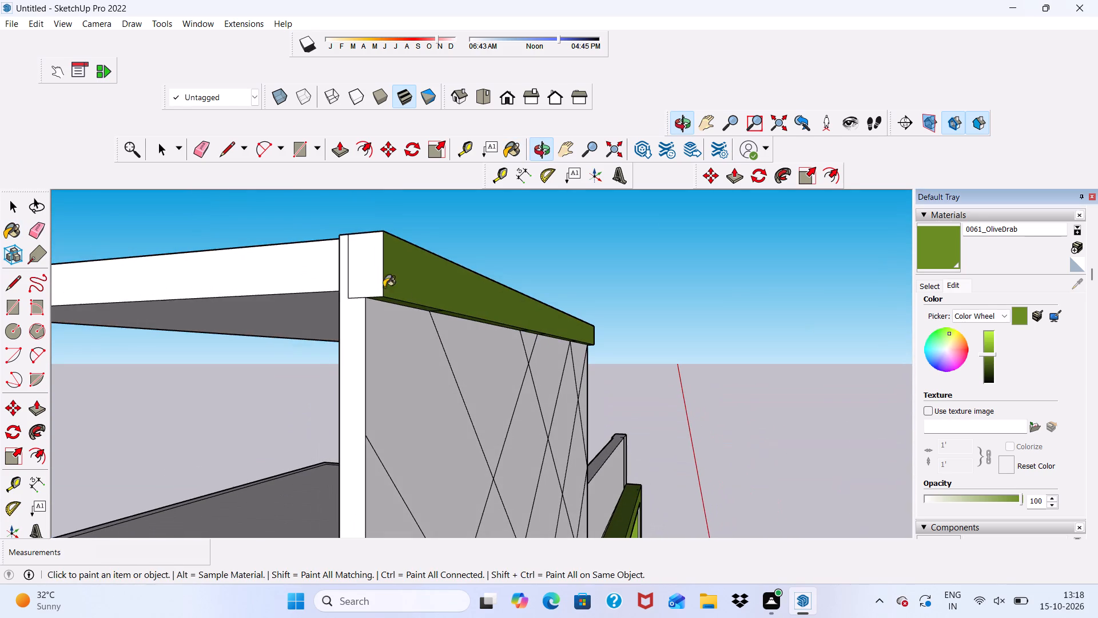
click(374, 260)
scroll(336, 255, up, 2)
click(345, 246)
Paint the underside edge beside the top balcony frame and the connected floor-slab and side wall face with 0061_OliveDrab.
scroll(352, 247, down, 6)
middle_drag(403, 278, 350, 298)
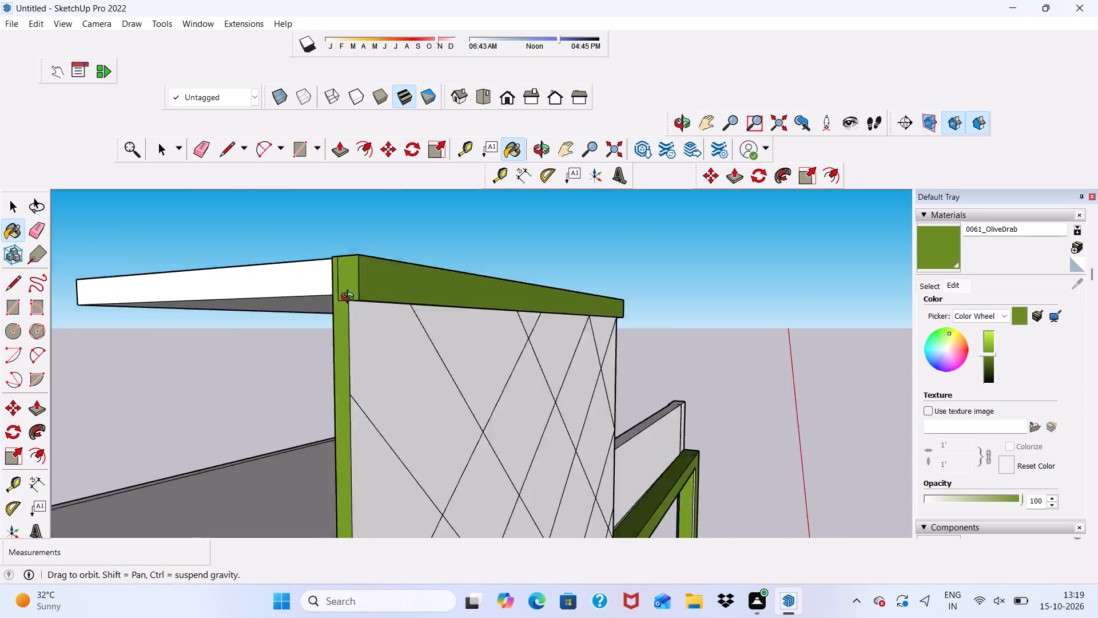
middle_drag(350, 298, 223, 302)
scroll(225, 298, down, 15)
middle_drag(512, 240, 211, 309)
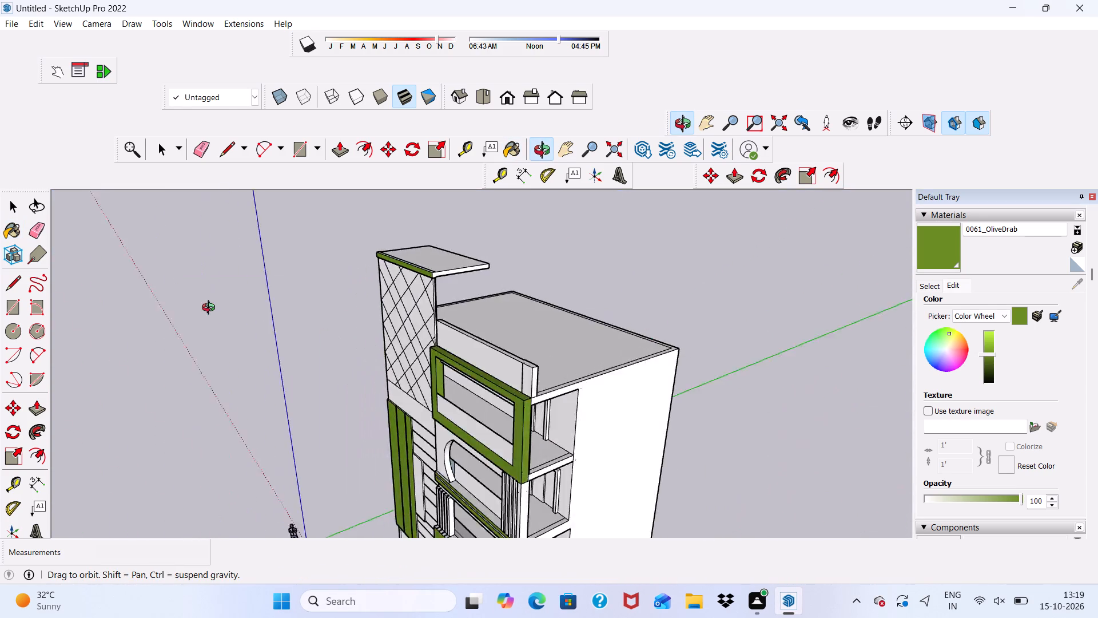
middle_drag(211, 309, 480, 173)
scroll(457, 208, down, 4)
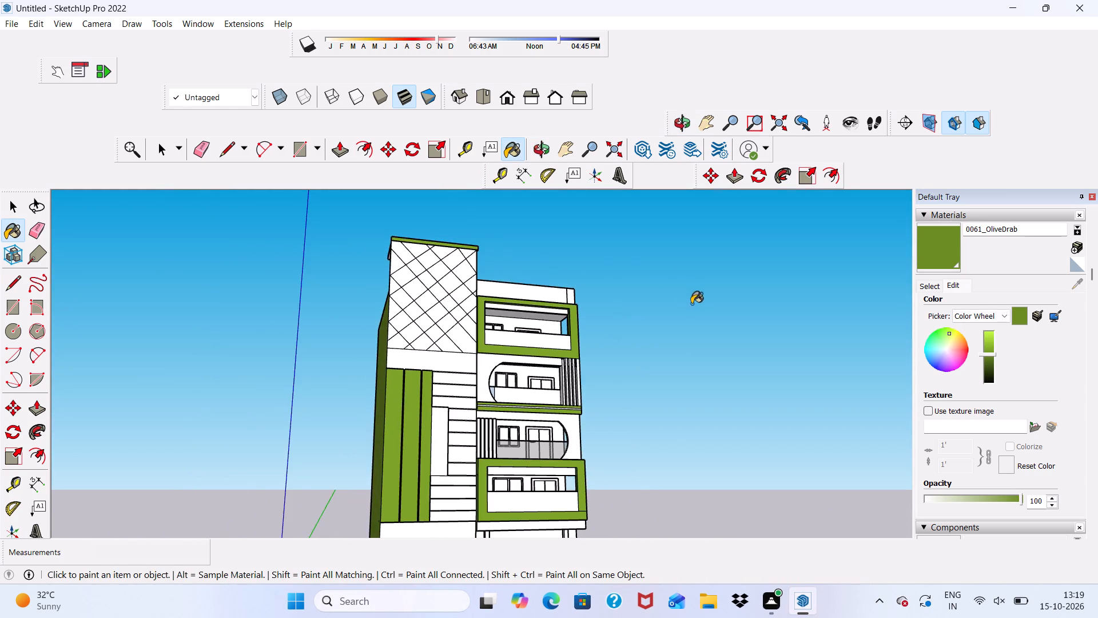
middle_drag(696, 307, 592, 375)
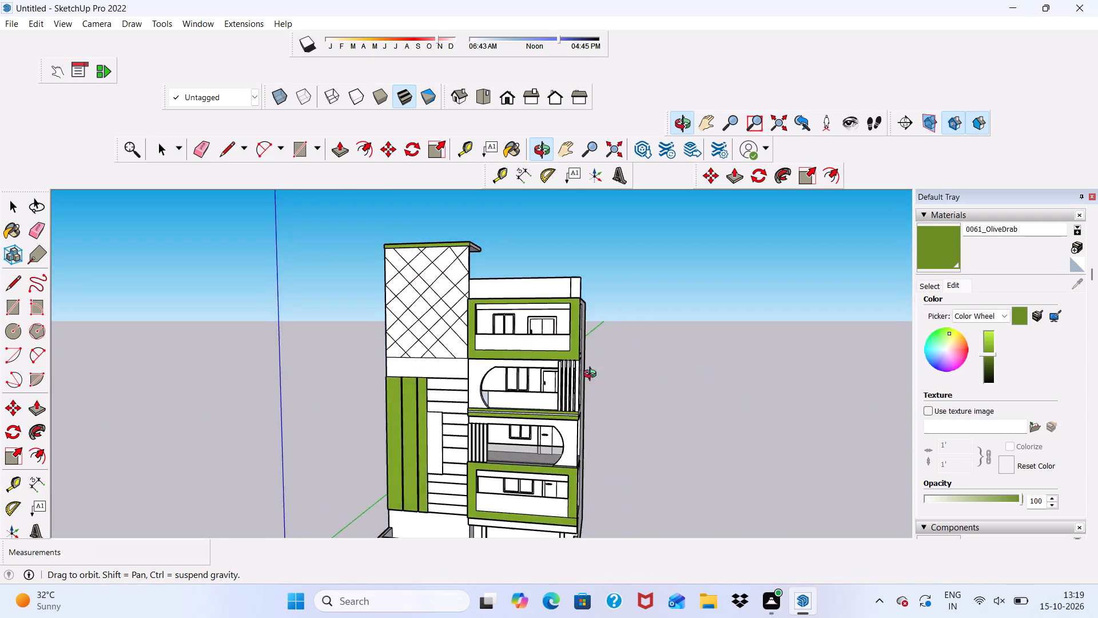
middle_drag(592, 375, 504, 374)
scroll(598, 390, up, 4)
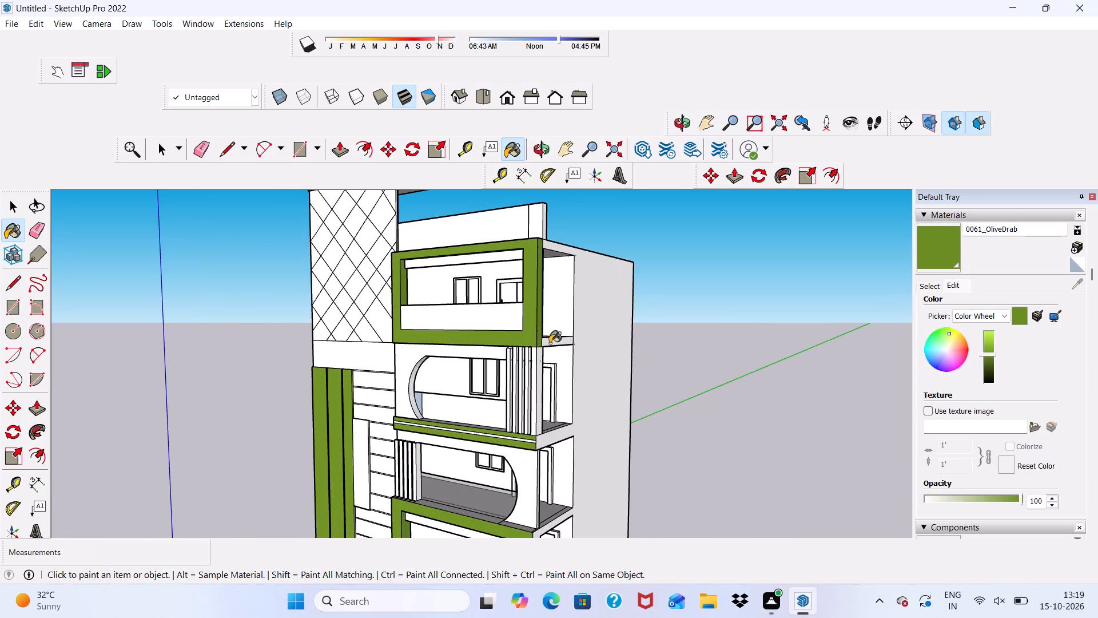
click(547, 341)
scroll(550, 433, up, 5)
click(547, 432)
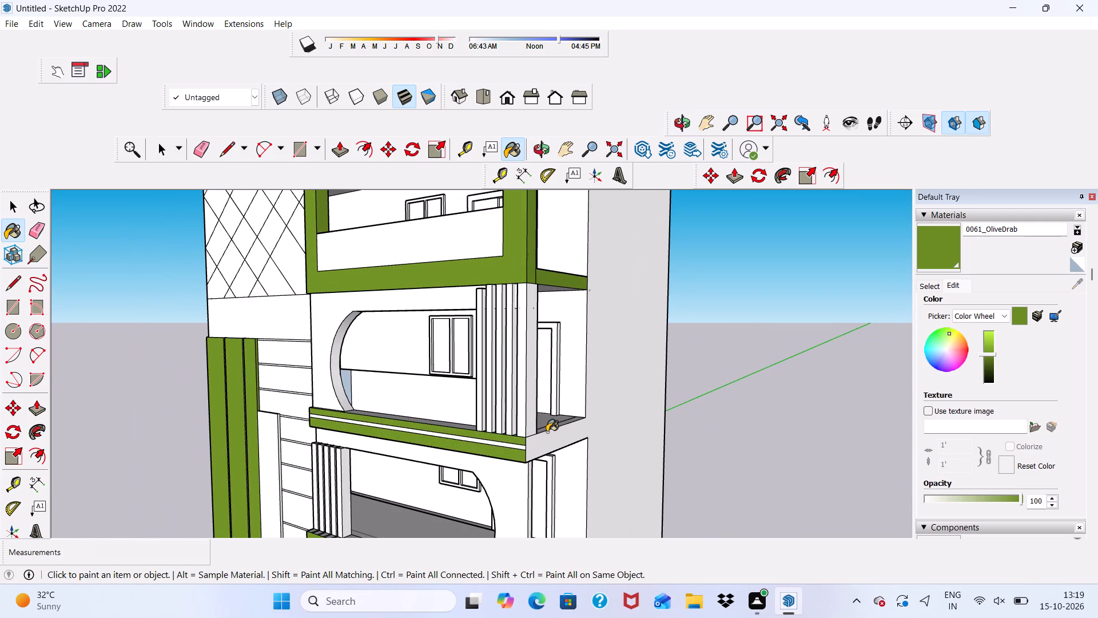
Examine the painted building from the front and both sides, down to the compound wall.
scroll(507, 379, down, 11)
scroll(600, 359, down, 5)
middle_drag(578, 395, 798, 355)
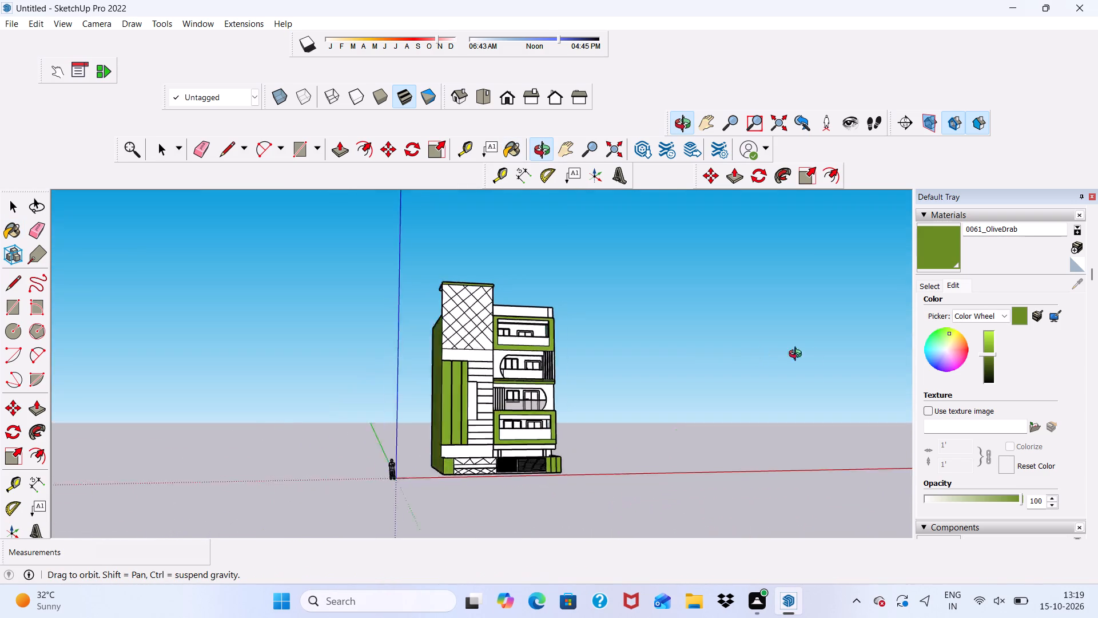
middle_drag(798, 355, 519, 425)
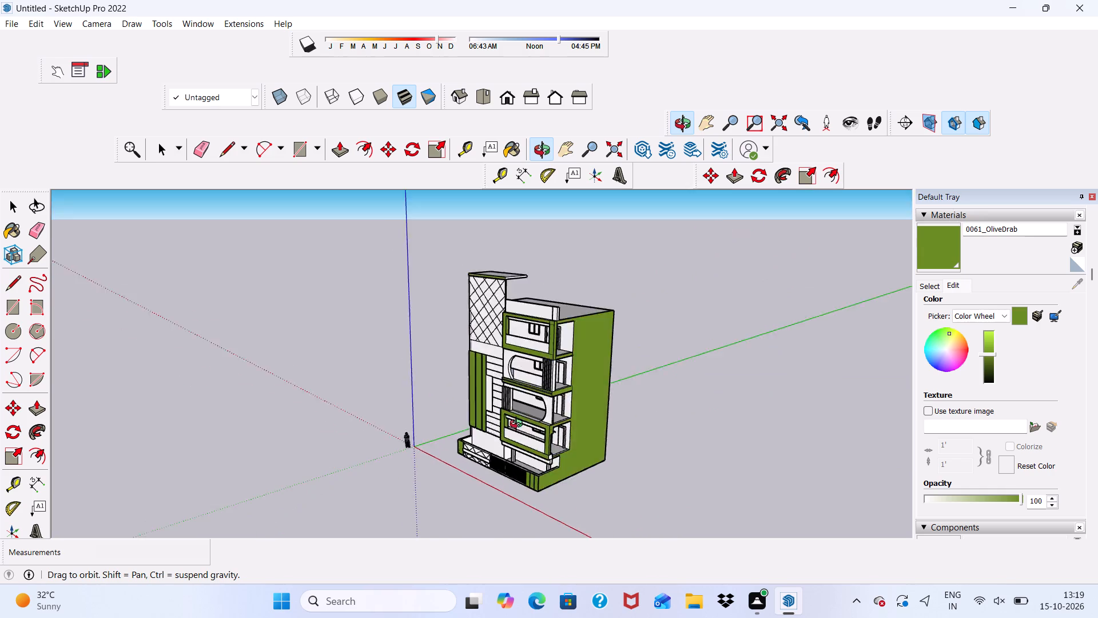
middle_drag(519, 425, 682, 406)
key(space)
scroll(612, 460, up, 13)
scroll(508, 453, down, 3)
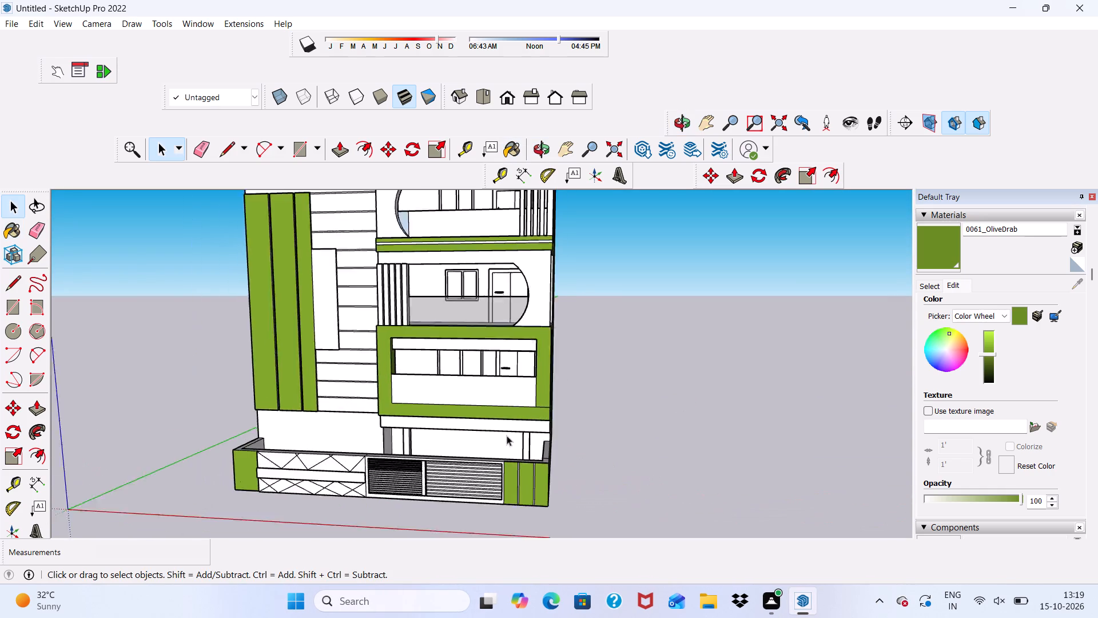
scroll(507, 435, down, 2)
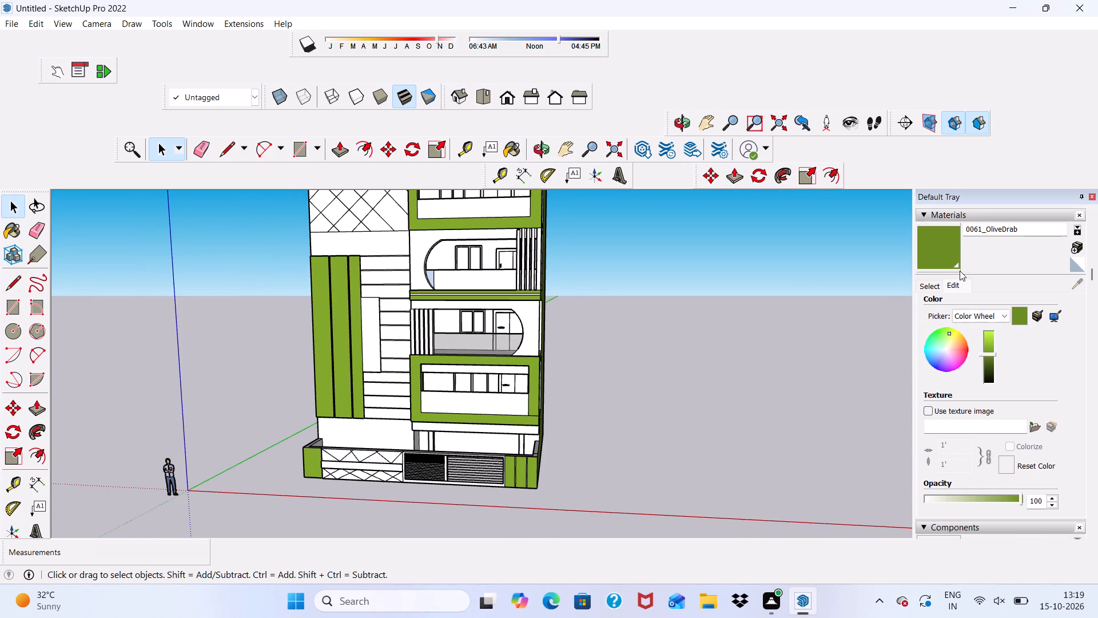
Choose 0069_LimeGreen from Colors-Named and paint a triangular lattice panel on the tower's outer front edge.
scroll(959, 272, up, 1)
click(928, 354)
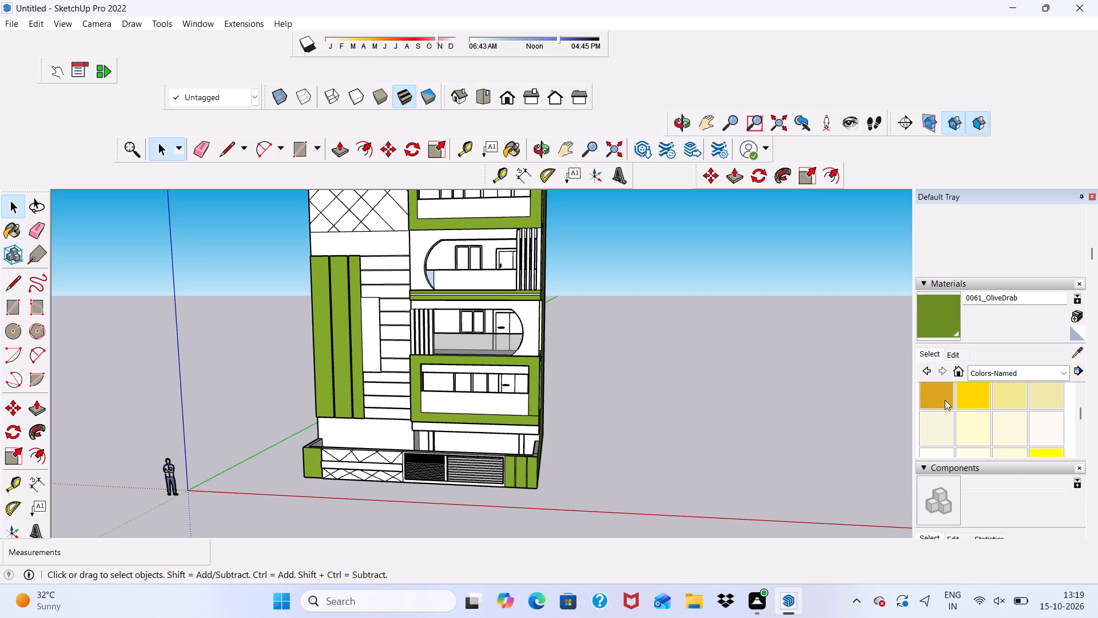
scroll(946, 412, down, 2)
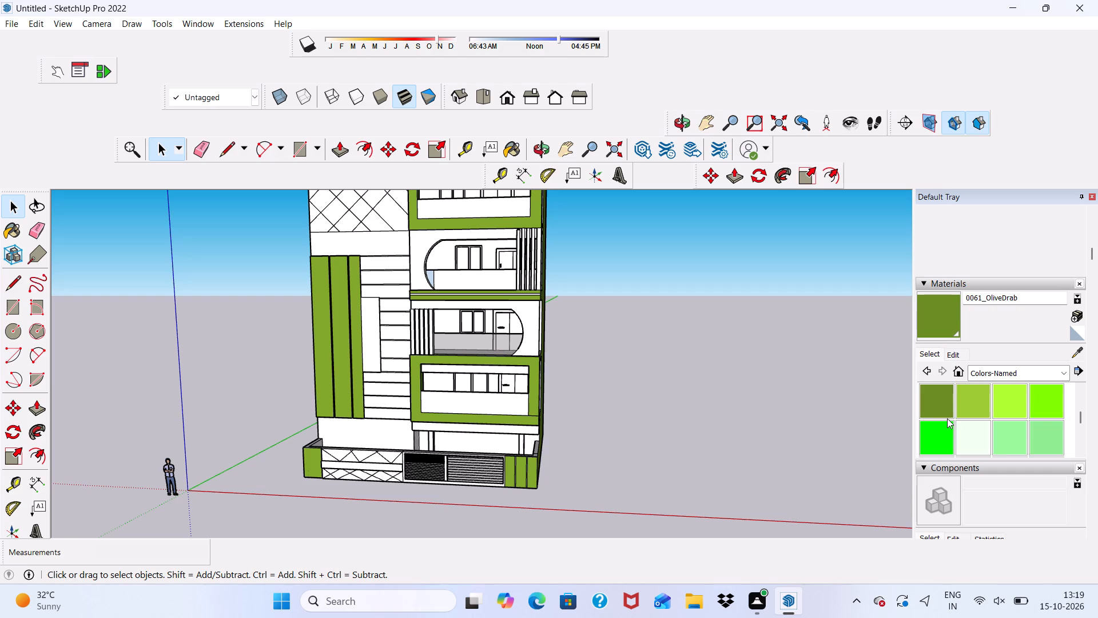
scroll(947, 418, down, 1)
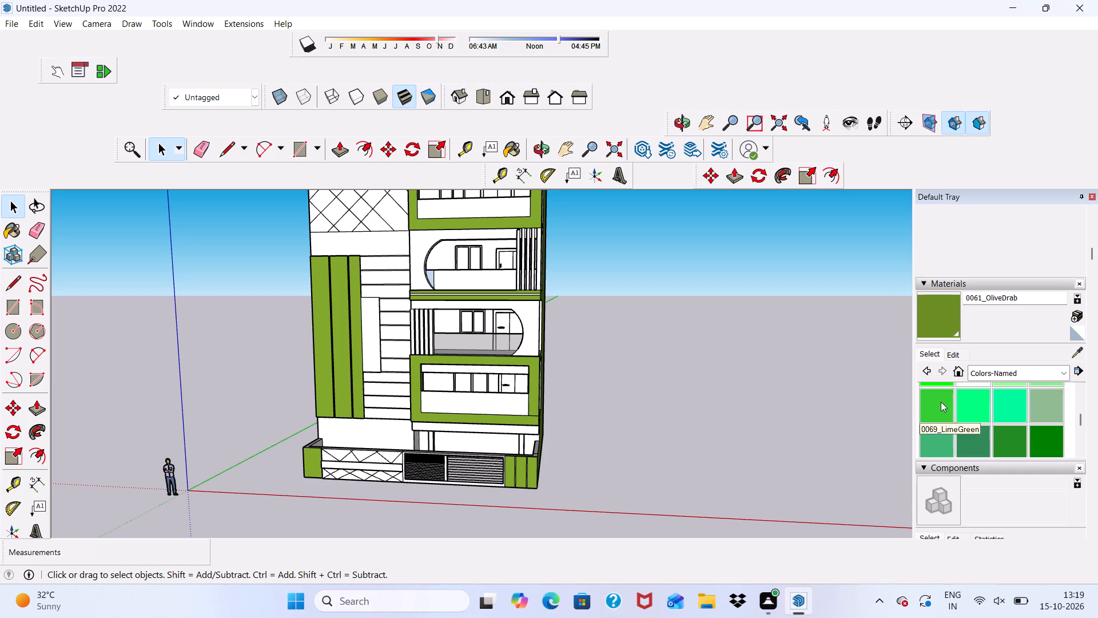
scroll(941, 411, down, 3)
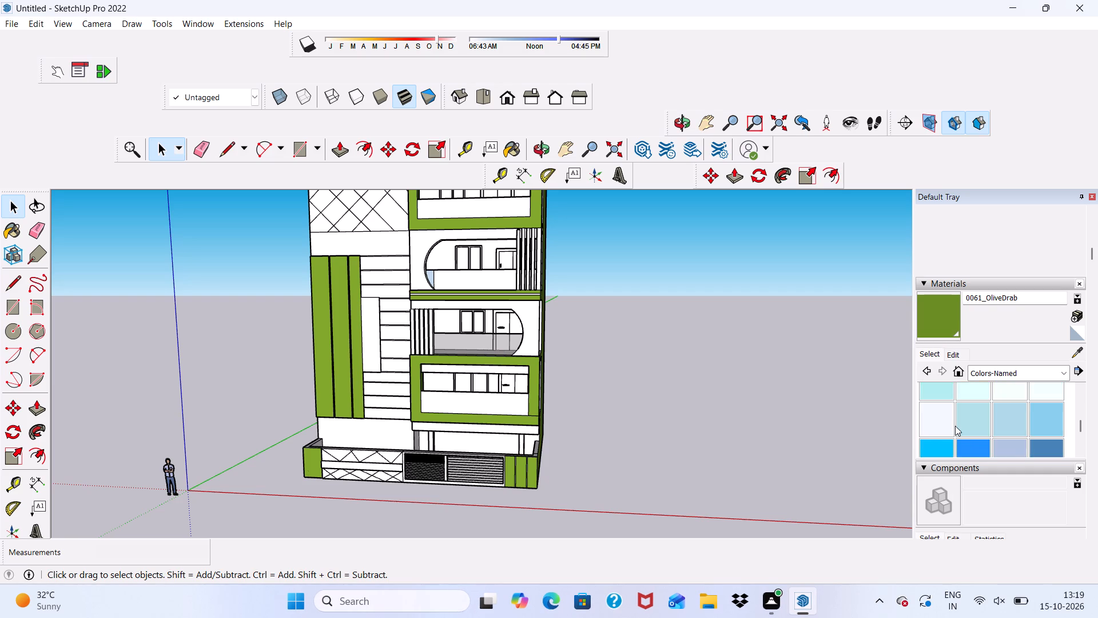
scroll(955, 426, up, 3)
click(936, 407)
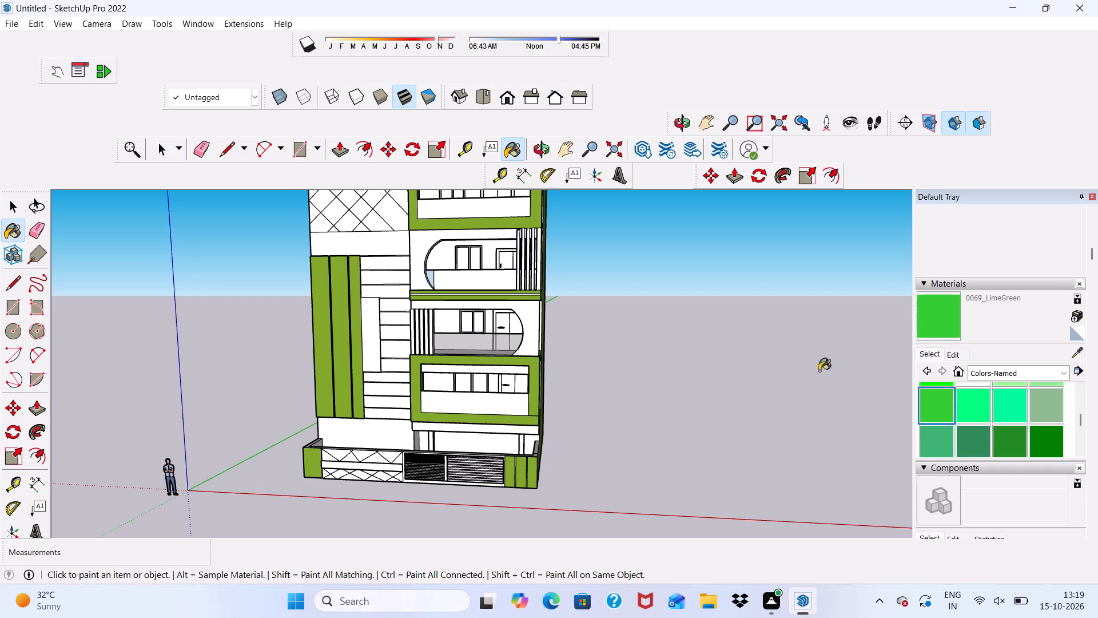
scroll(381, 336, down, 5)
scroll(357, 225, up, 5)
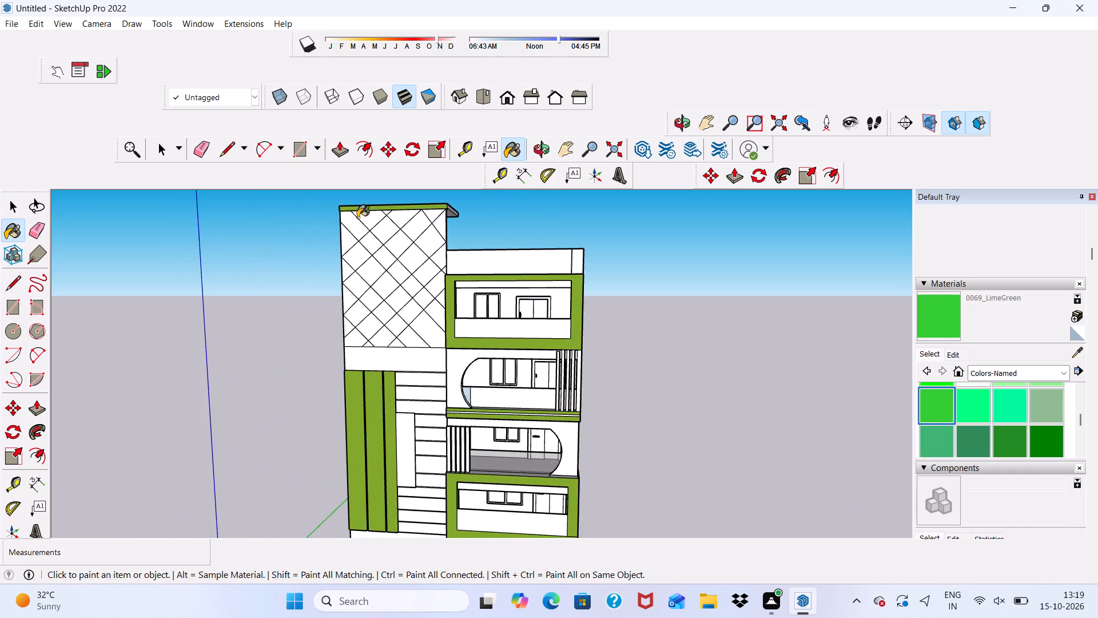
scroll(357, 217, up, 4)
click(345, 248)
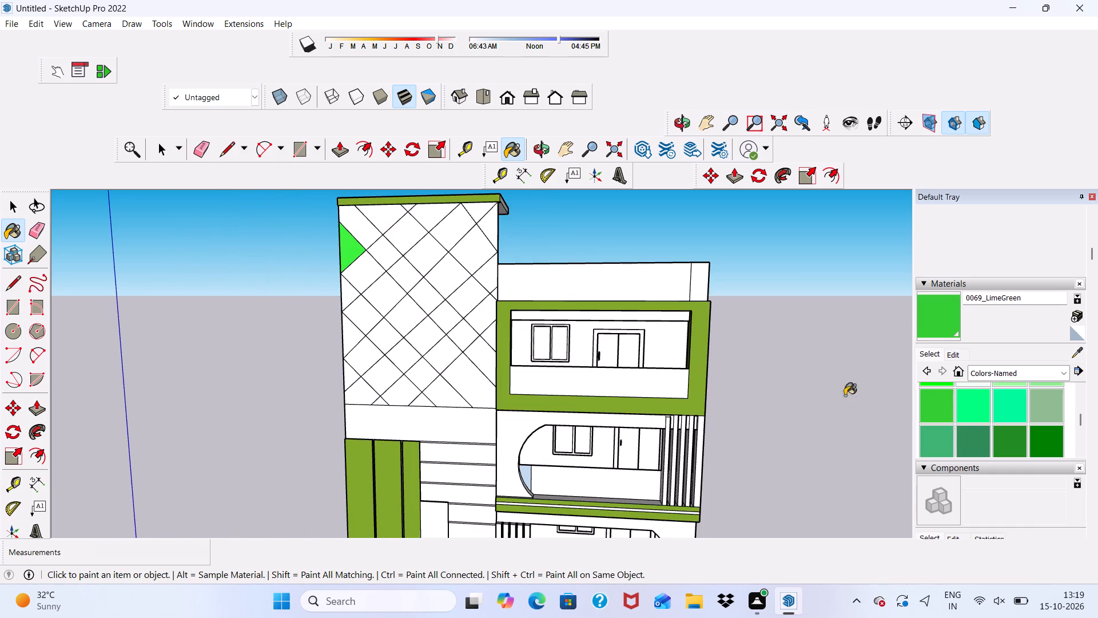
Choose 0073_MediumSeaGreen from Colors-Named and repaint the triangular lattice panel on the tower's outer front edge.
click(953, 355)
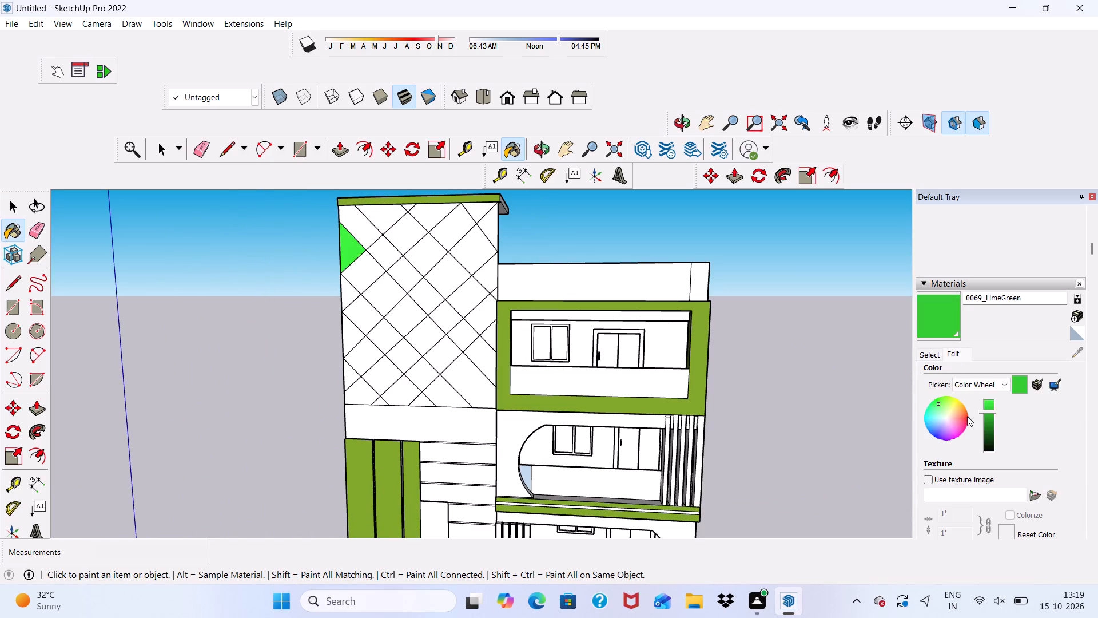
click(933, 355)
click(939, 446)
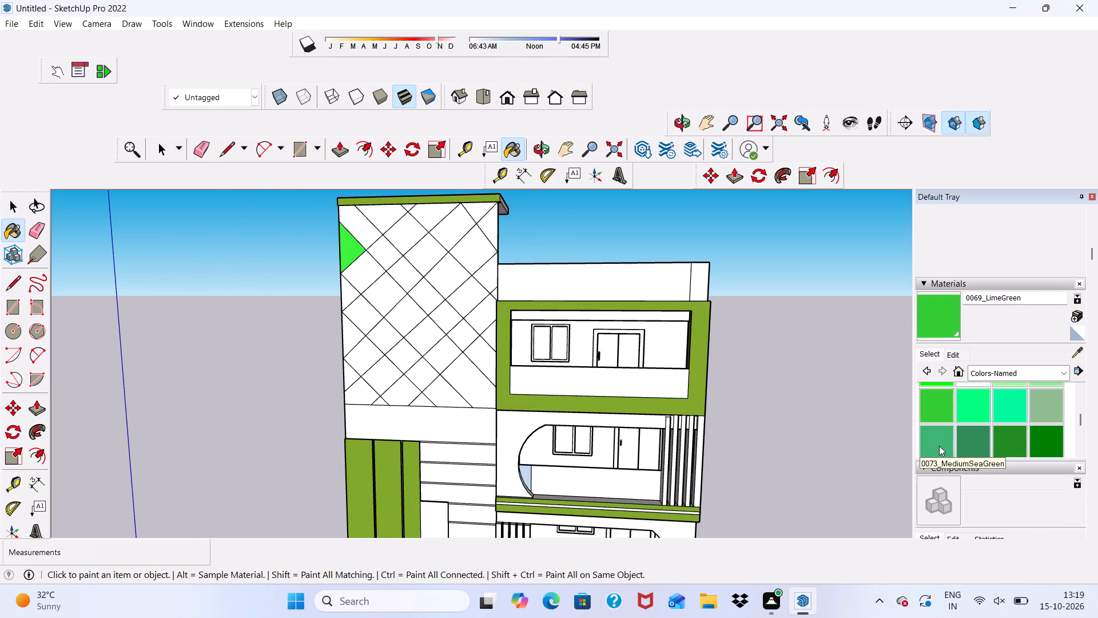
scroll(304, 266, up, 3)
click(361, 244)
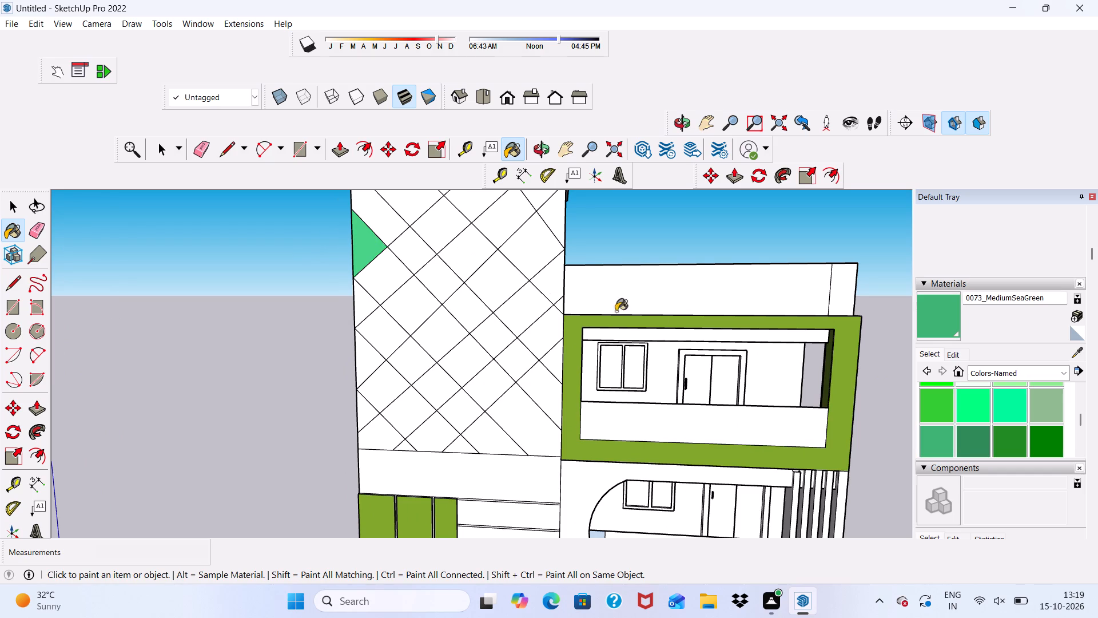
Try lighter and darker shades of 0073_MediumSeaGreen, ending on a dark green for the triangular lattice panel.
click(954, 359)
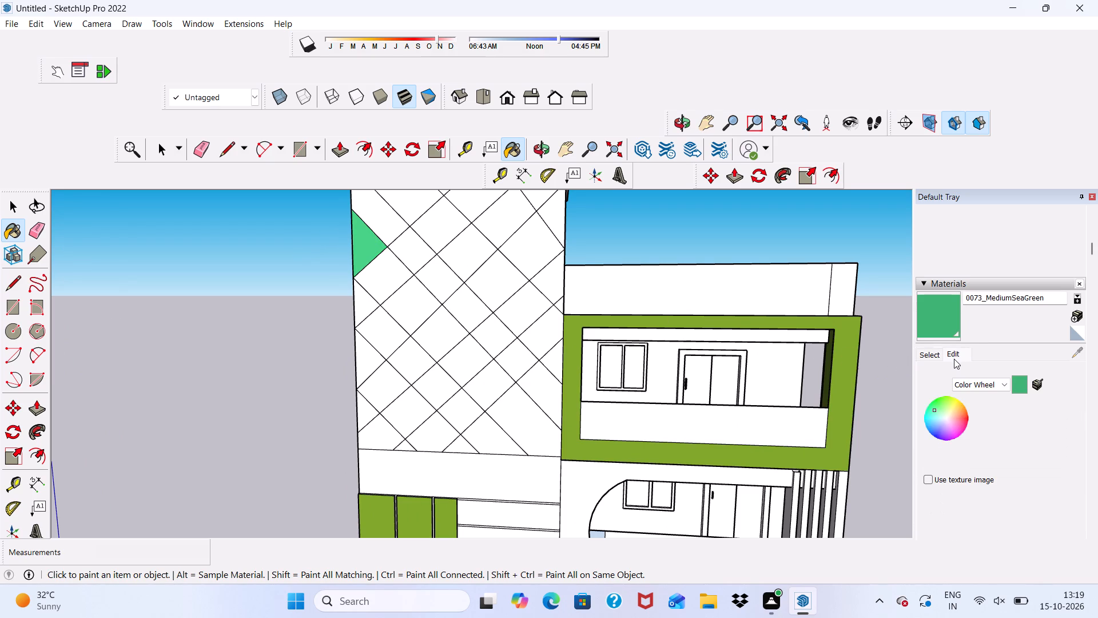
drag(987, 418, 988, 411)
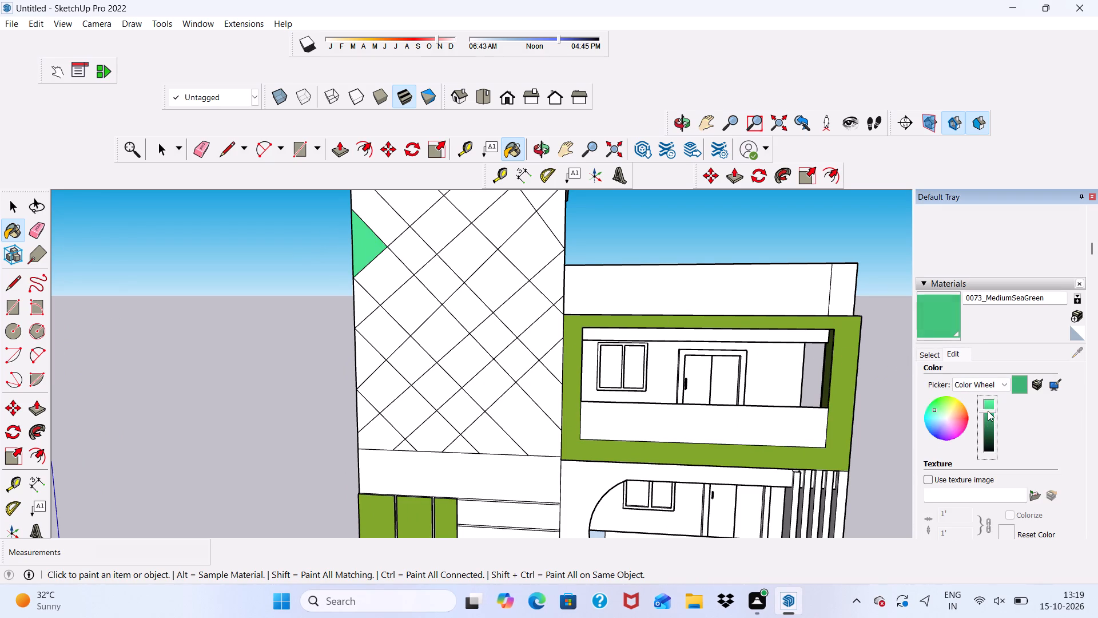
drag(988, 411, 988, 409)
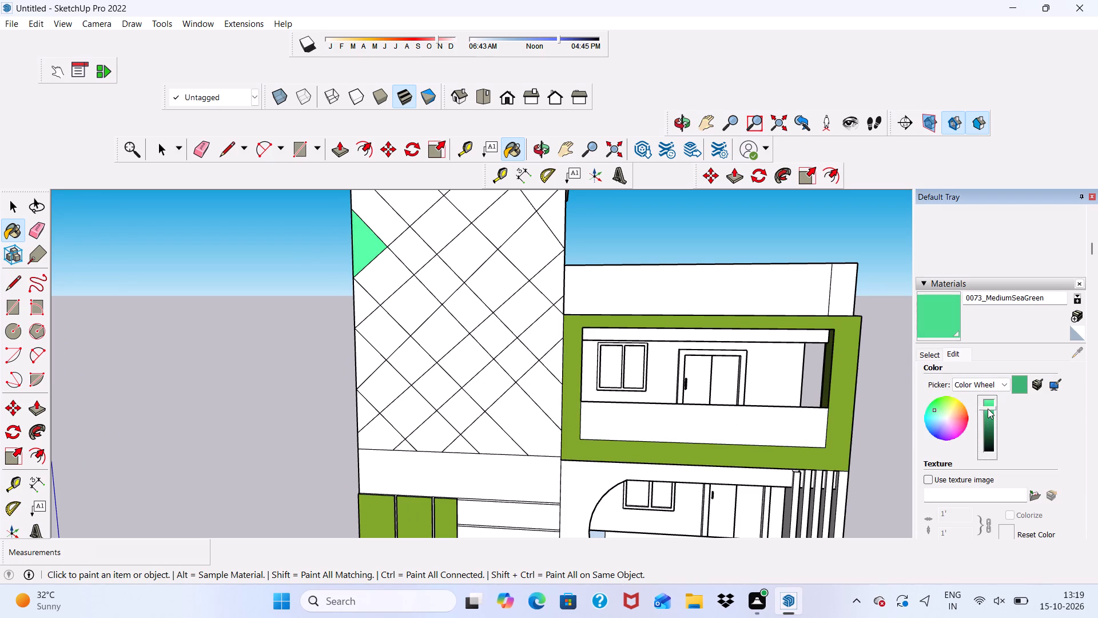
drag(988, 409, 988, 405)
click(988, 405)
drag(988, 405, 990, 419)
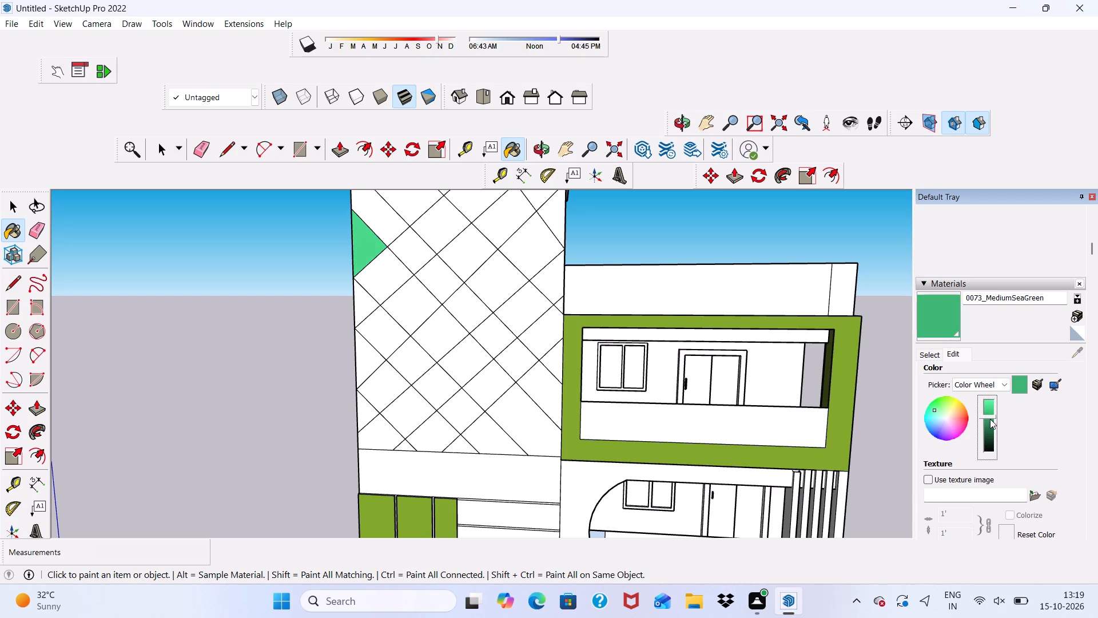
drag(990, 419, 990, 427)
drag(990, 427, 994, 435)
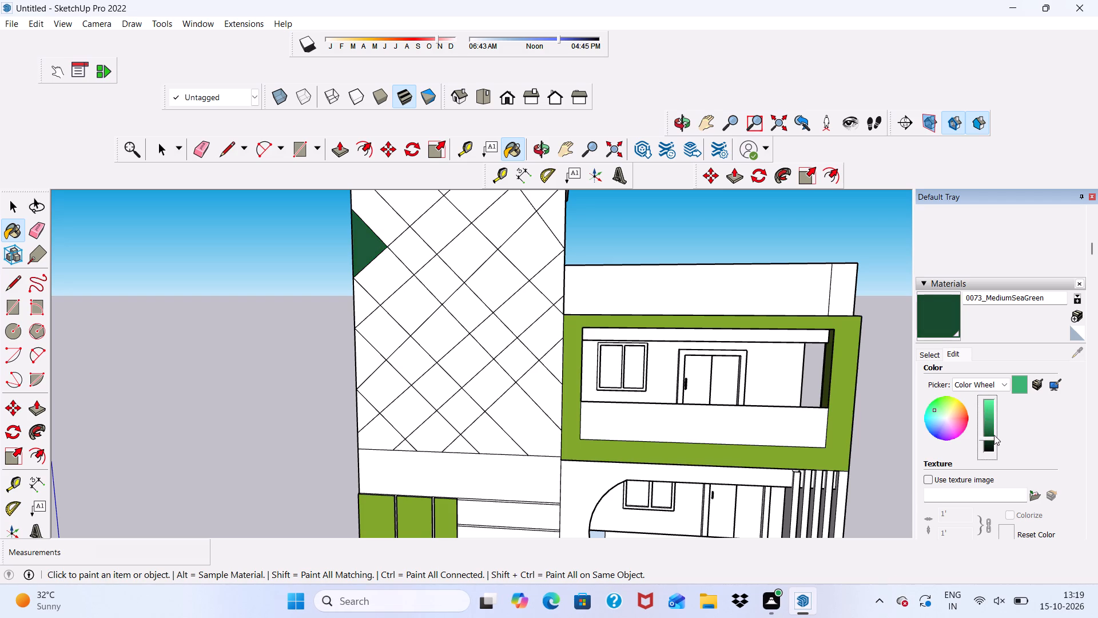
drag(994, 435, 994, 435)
Repaint the triangular lattice panel with 0074_SeaGreen from Colors-Named and lighten that material's shade slightly.
click(933, 356)
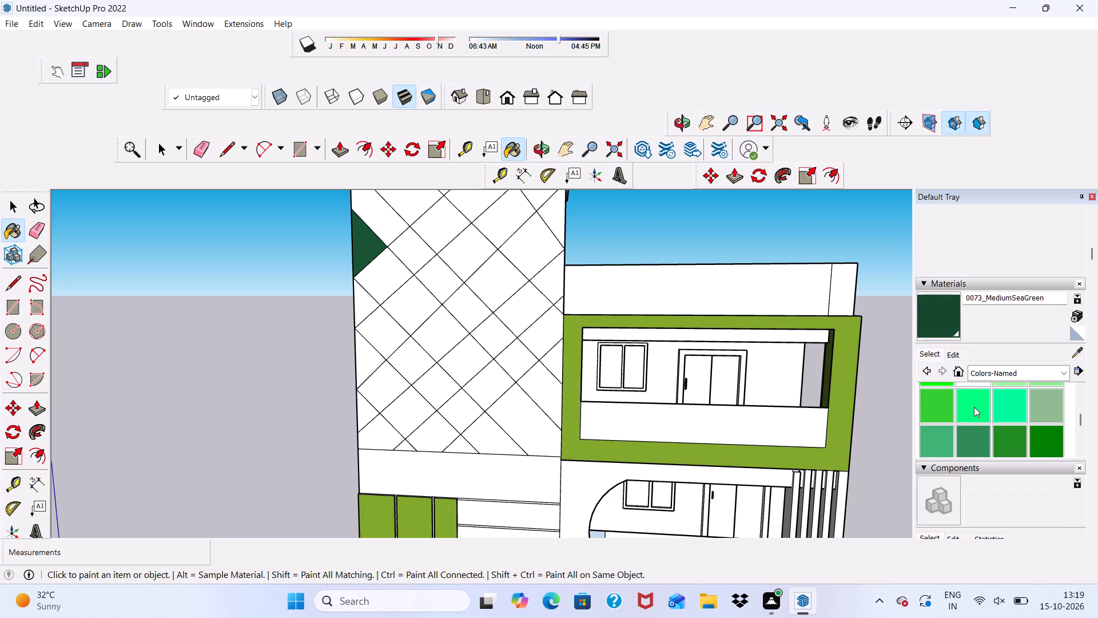
click(967, 438)
scroll(380, 205, up, 3)
click(370, 255)
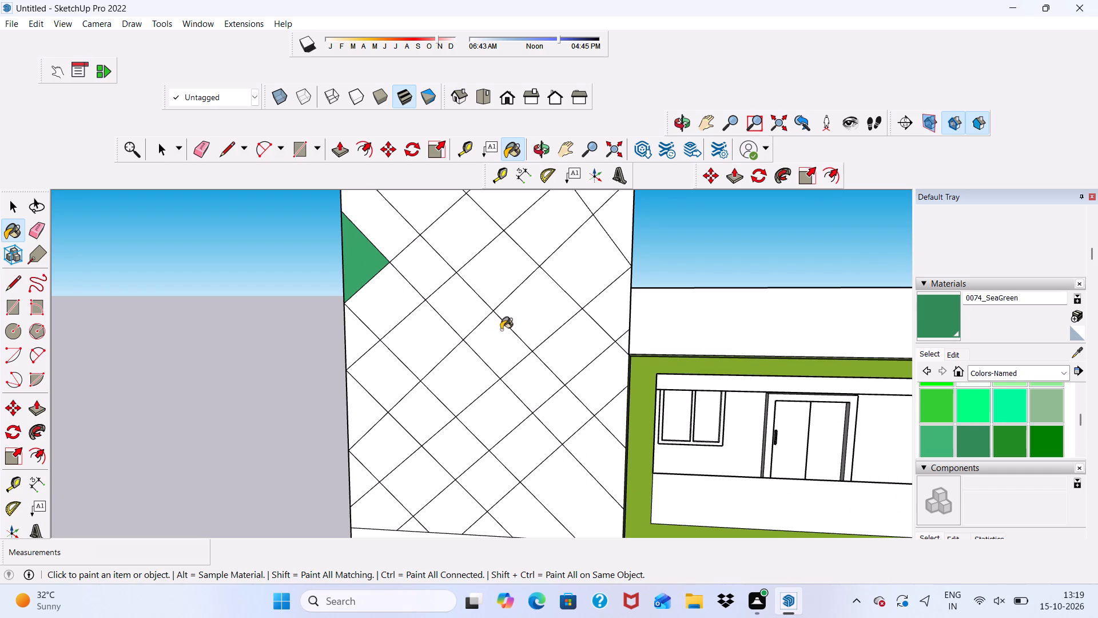
click(954, 356)
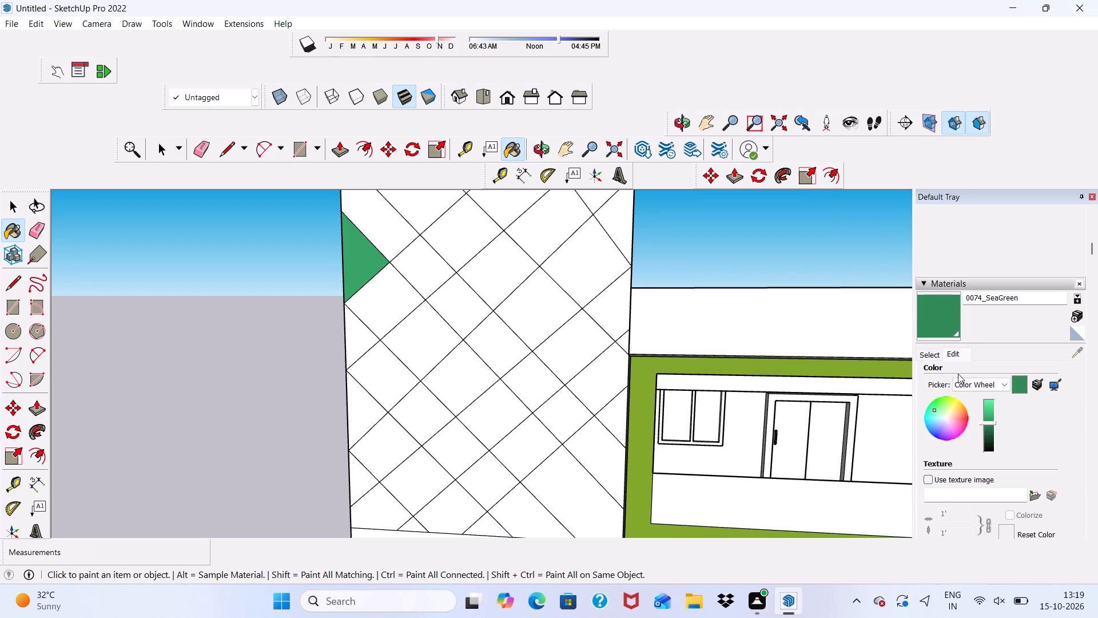
drag(985, 424, 986, 418)
Paint the three lattice panels in the tower's upper outer corner, just below the top band, with the lightened 0074_SeaGreen.
scroll(424, 374, down, 11)
scroll(404, 318, up, 7)
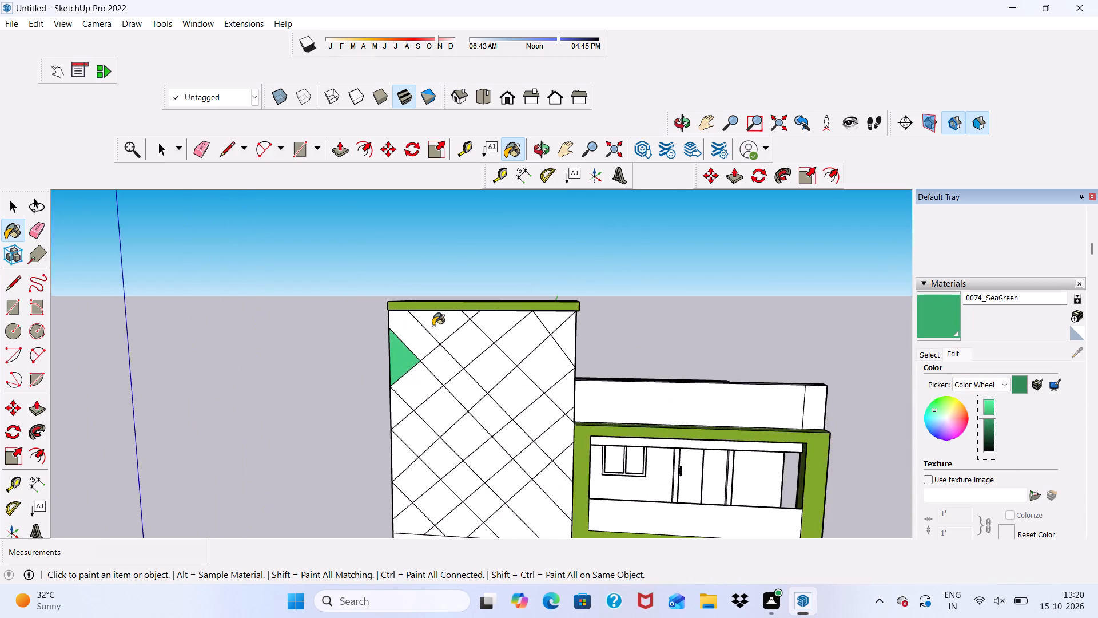
scroll(433, 326, up, 8)
click(415, 340)
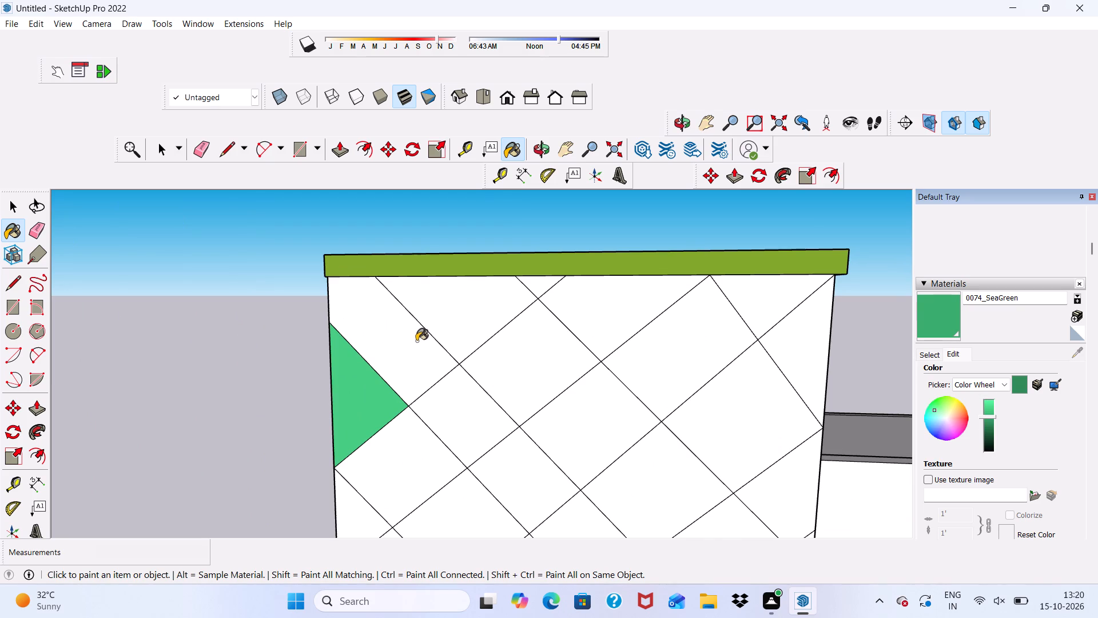
click(460, 311)
scroll(453, 305, down, 7)
middle_drag(457, 317, 459, 235)
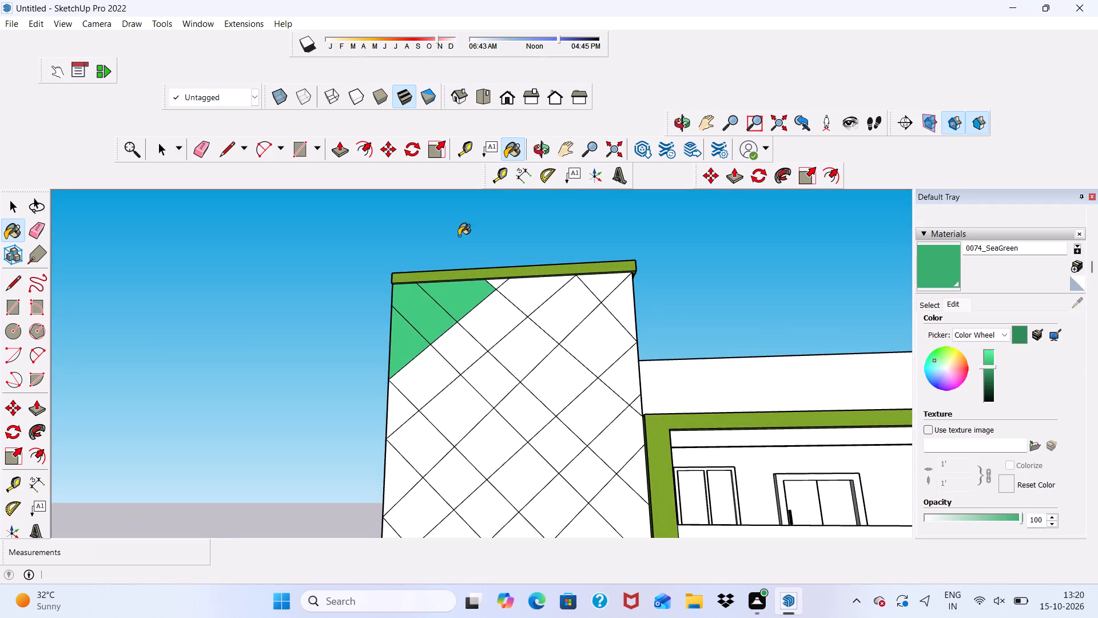
scroll(475, 254, up, 6)
click(519, 303)
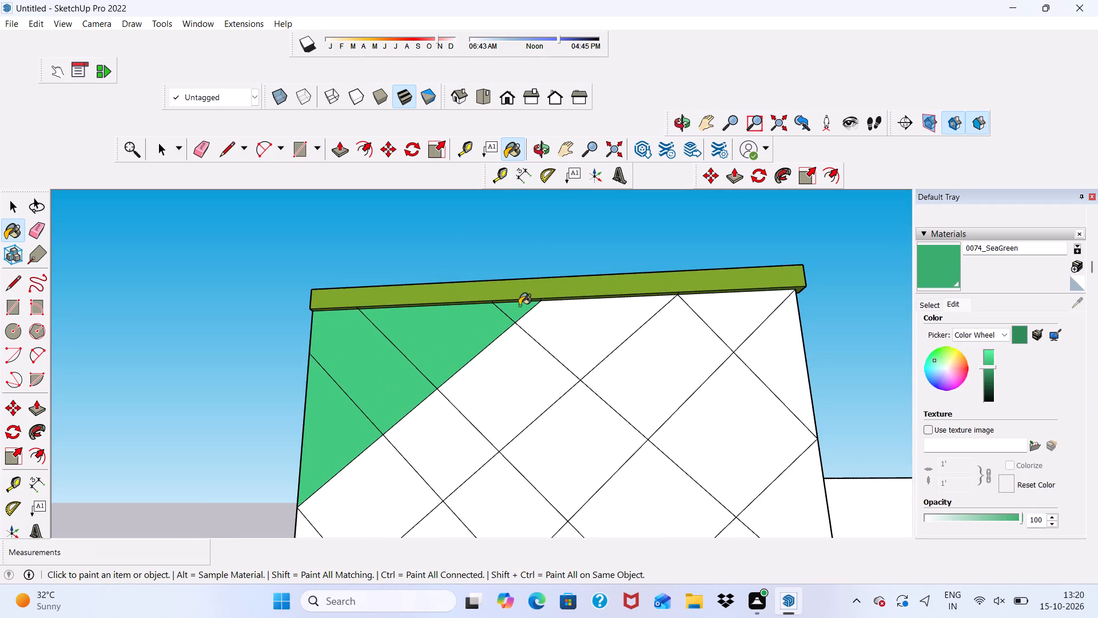
Paint the next alternate diagonal of lattice panels, from the top band down to the tower's outer edge, with 0074_SeaGreen.
scroll(546, 330, down, 5)
scroll(623, 344, down, 3)
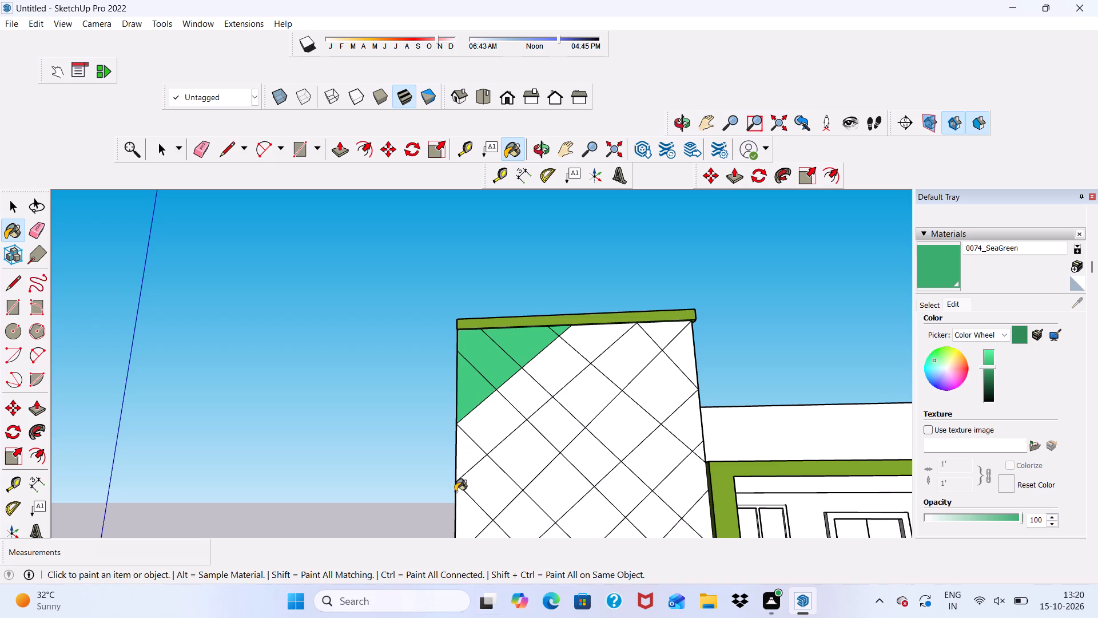
scroll(579, 509, up, 1)
click(593, 331)
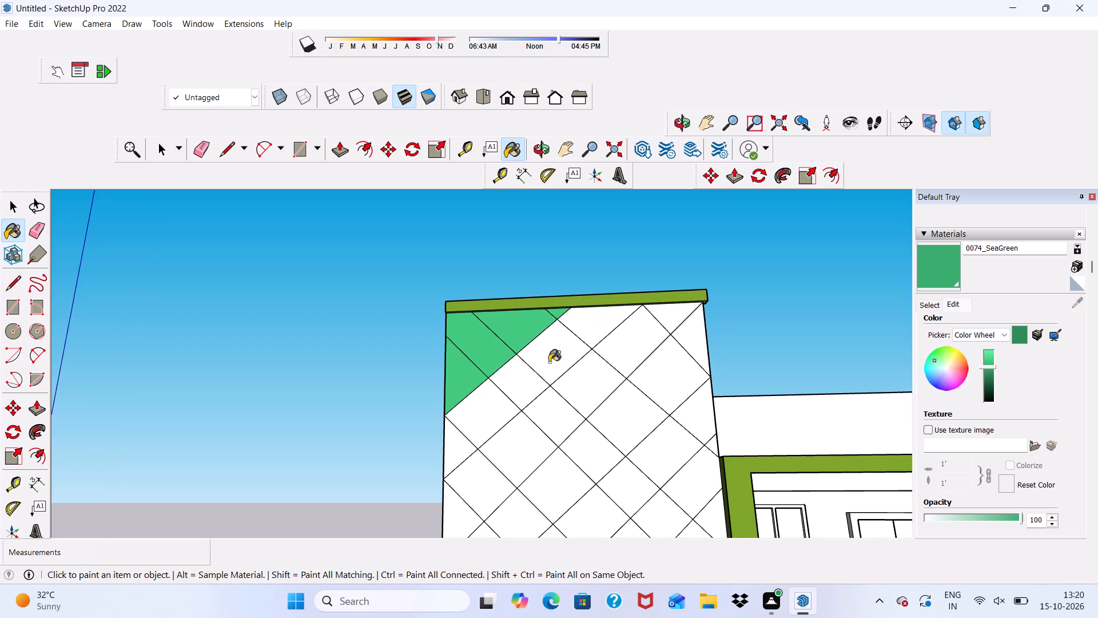
click(515, 383)
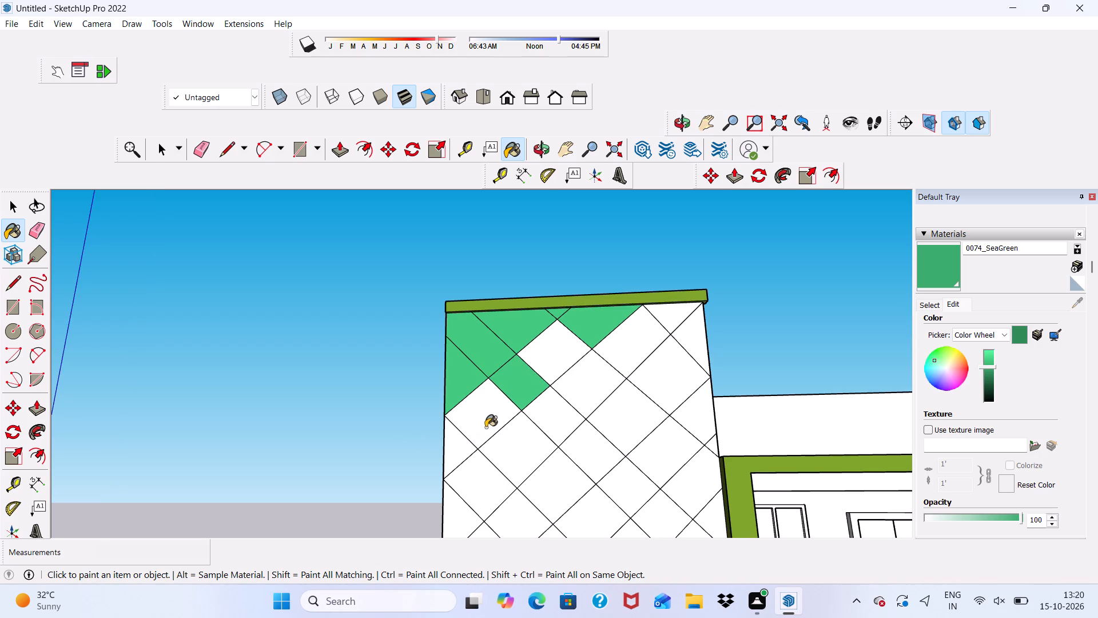
click(448, 459)
Paint the following alternate outer-edge triangle, two diamonds along its diagonal and the upper inner corner panel with 0074_SeaGreen.
scroll(455, 459, down, 10)
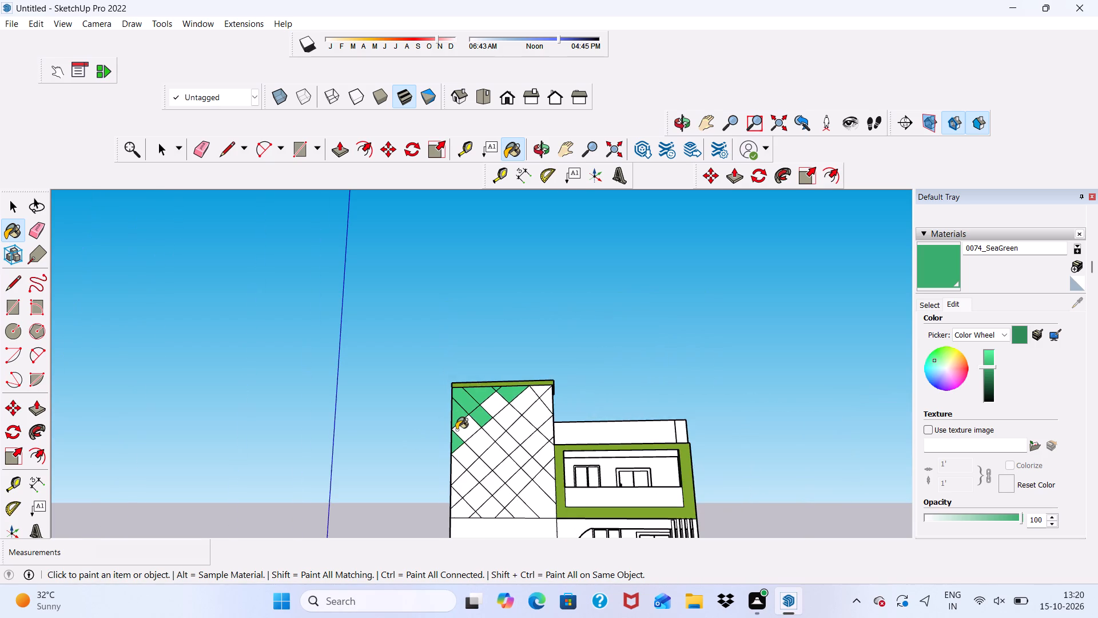
scroll(466, 484, up, 5)
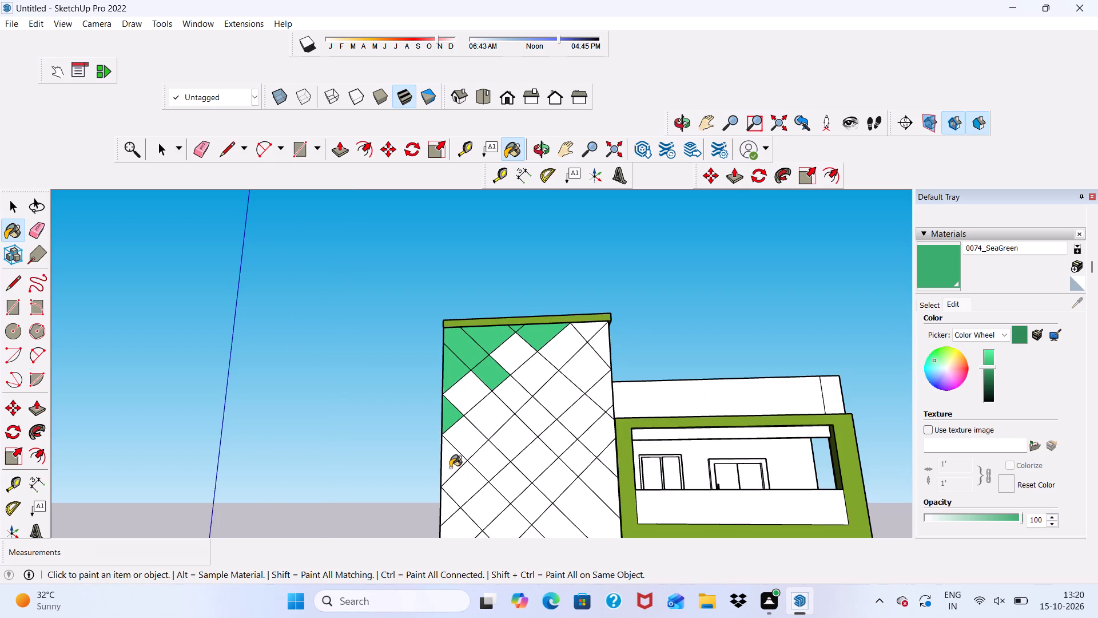
click(450, 468)
click(497, 420)
click(527, 378)
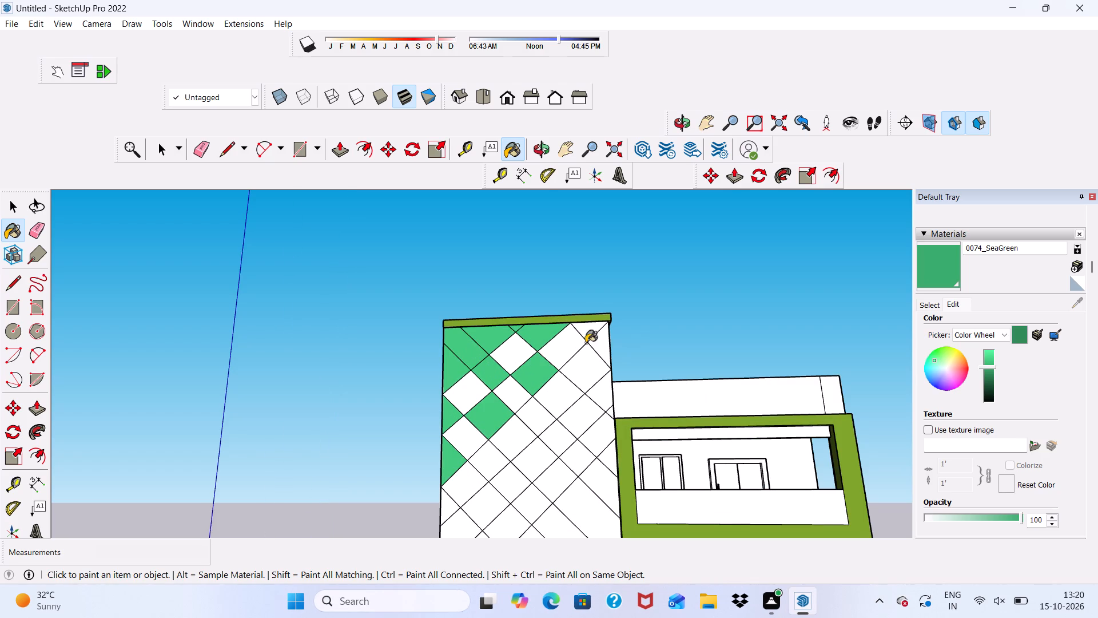
click(591, 334)
Paint alternate diamonds along the lattice's two middle diagonals, between the tower's inner and outer edges, with 0074_SeaGreen.
click(579, 377)
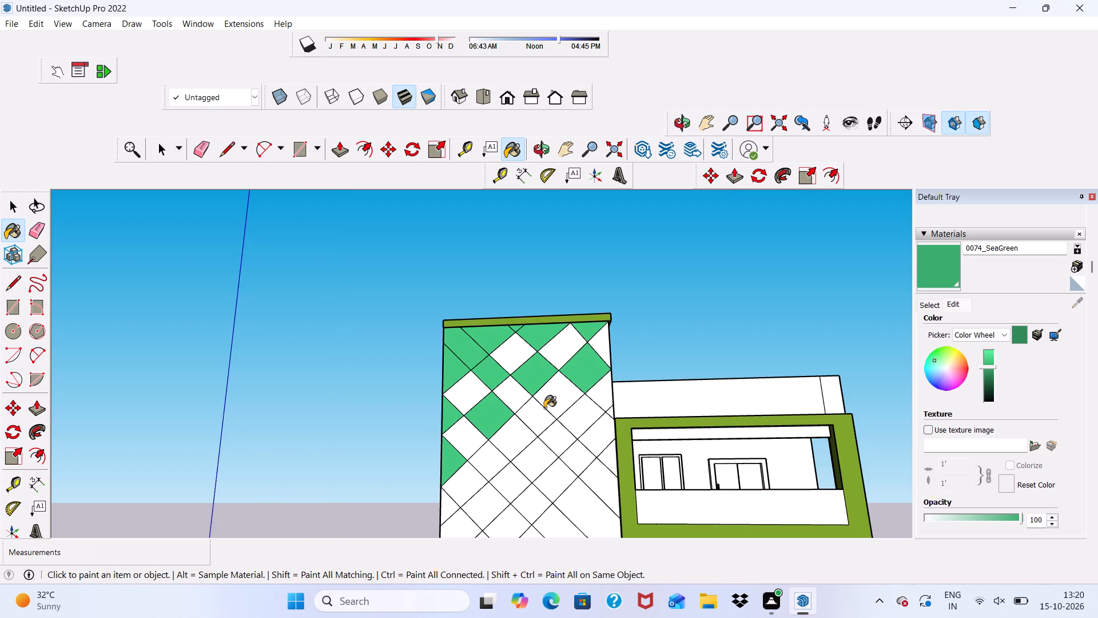
click(539, 417)
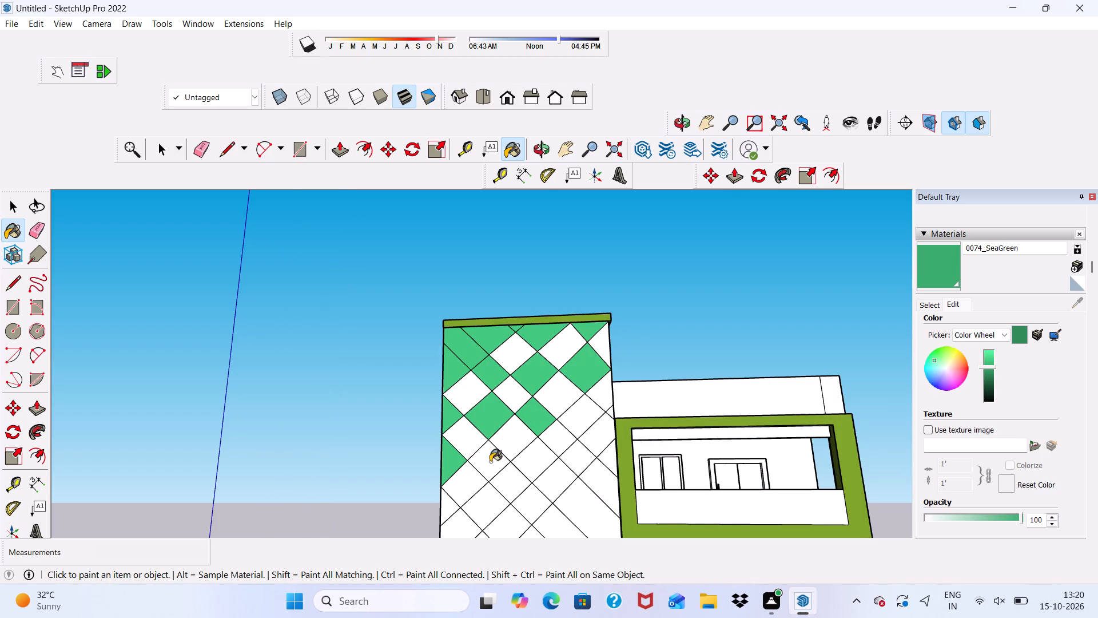
click(490, 462)
click(446, 507)
scroll(457, 402, down, 5)
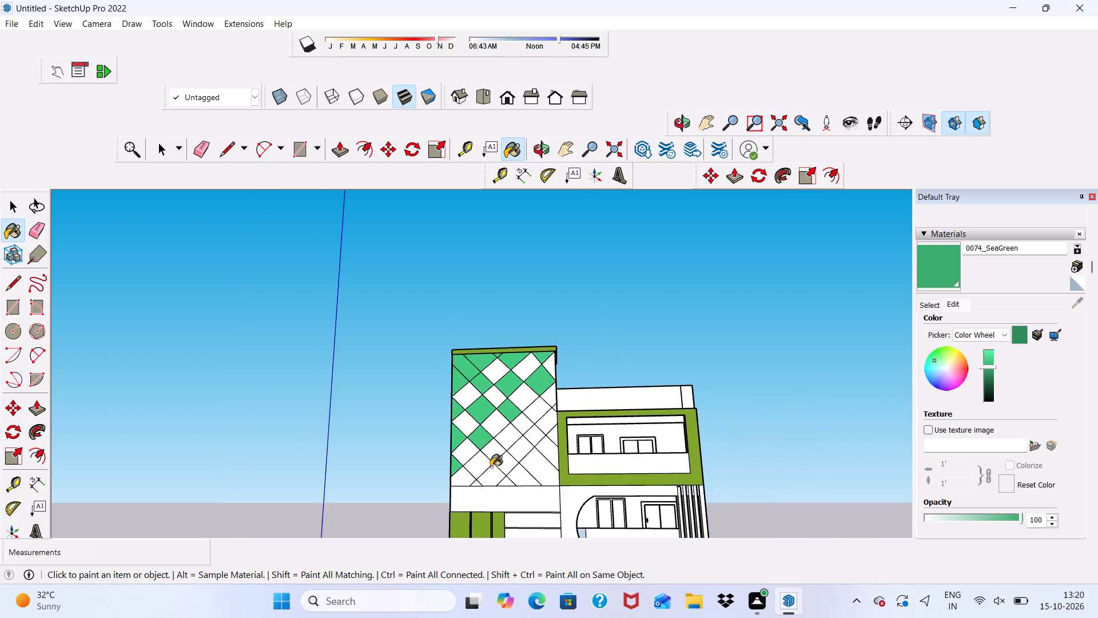
scroll(487, 477, up, 5)
click(472, 461)
click(520, 419)
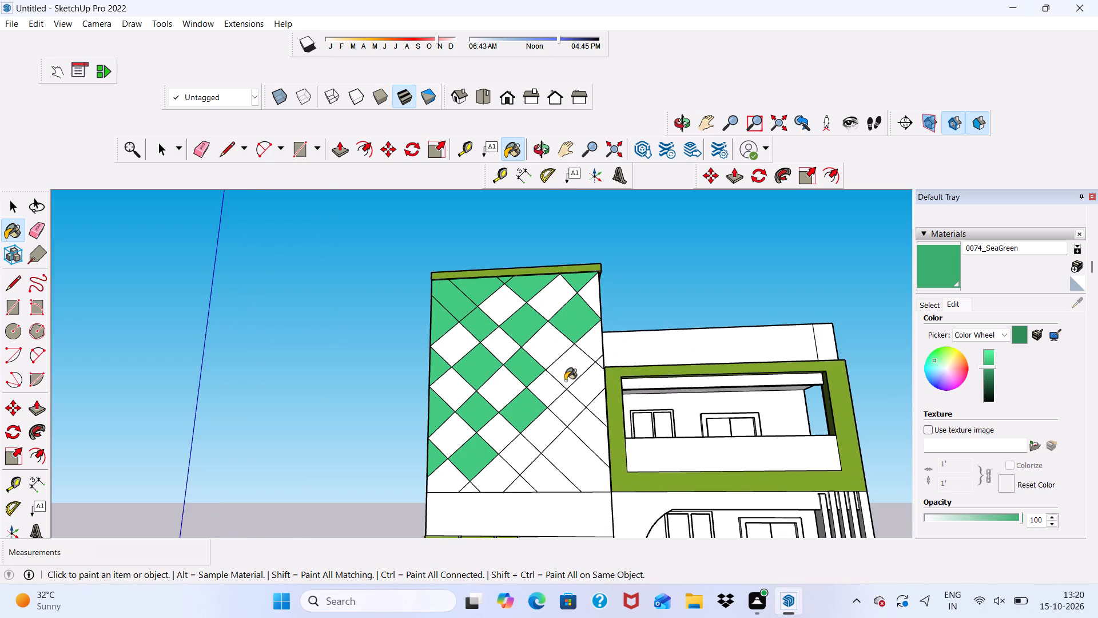
click(566, 379)
Paint the next diagonal's two lower diamonds, the small triangle on the lattice's base line and an inner-edge panel with 0074_SeaGreen.
click(571, 413)
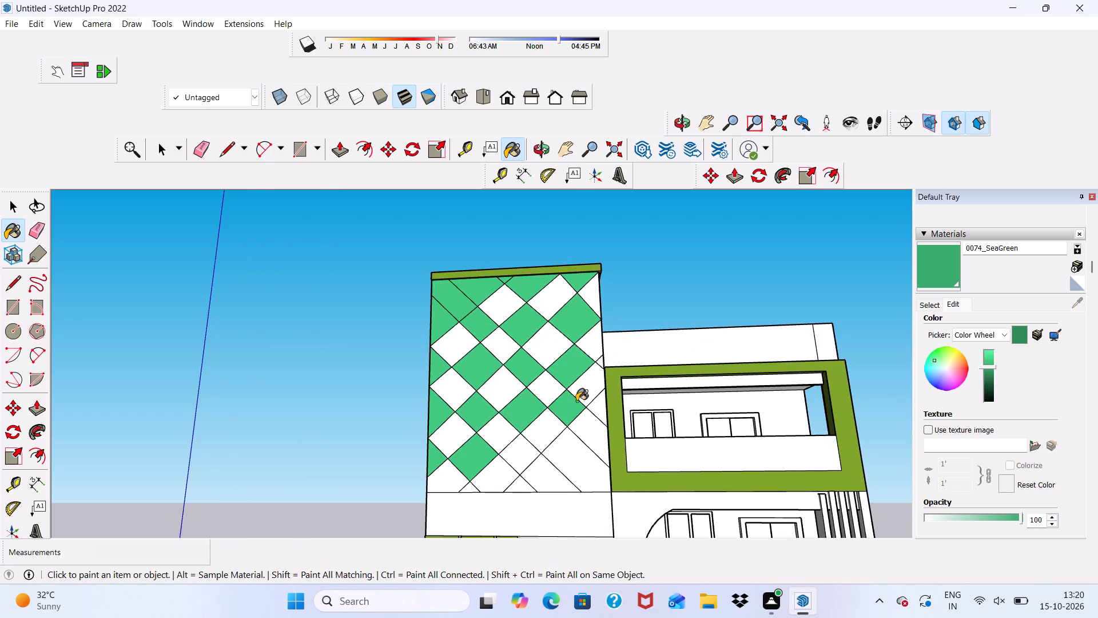
click(520, 454)
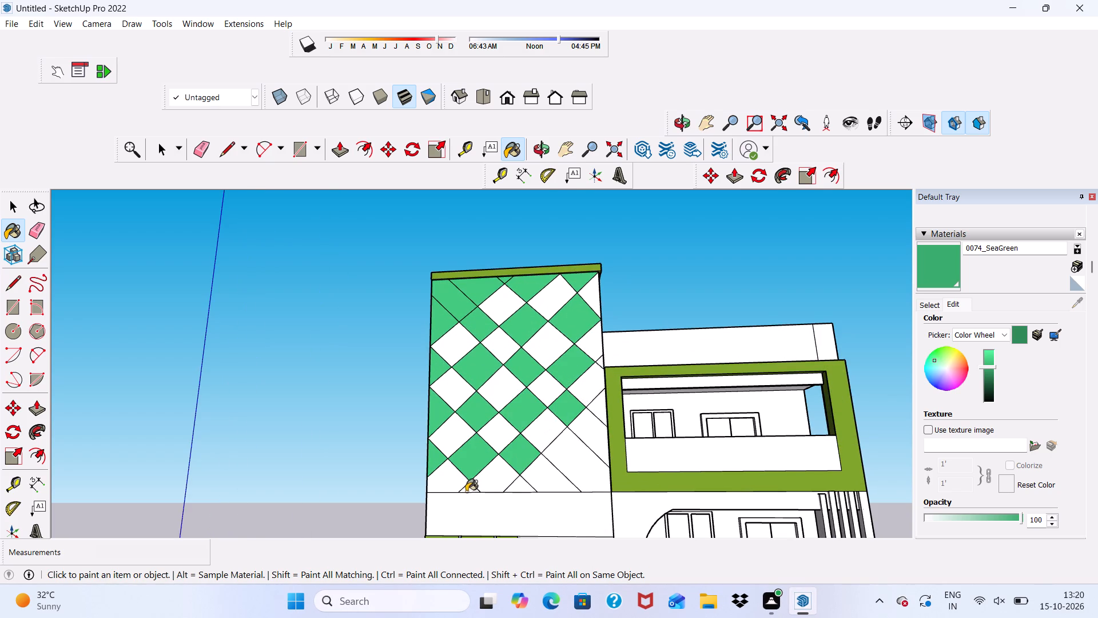
click(468, 489)
scroll(599, 352, up, 3)
click(600, 366)
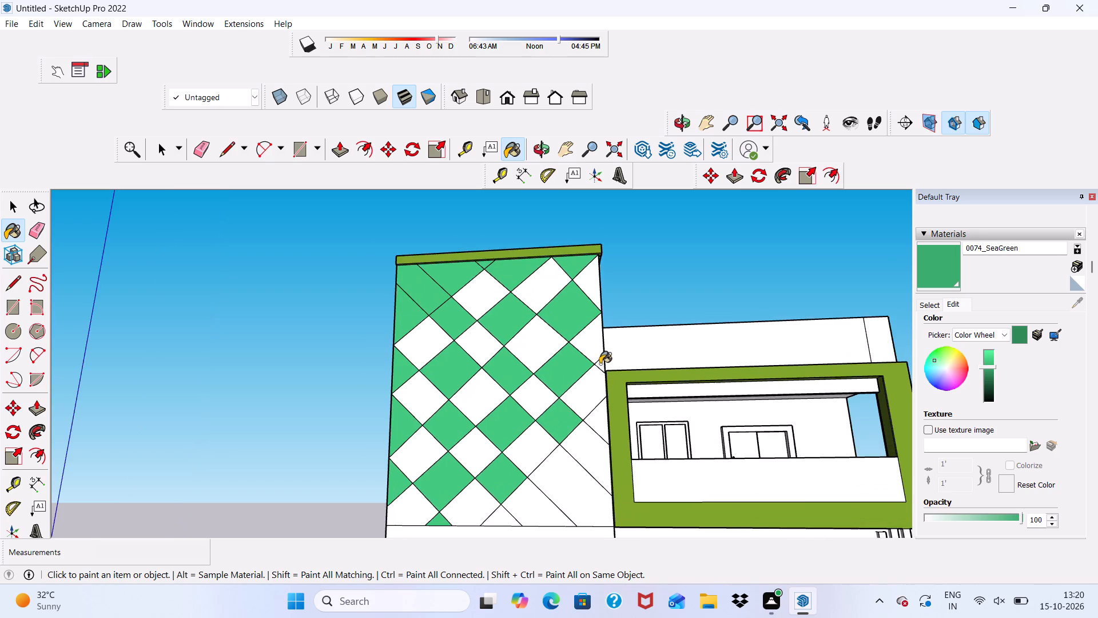
Paint the remaining strip and edge panels in the lattice's lower inner corner with 0074_SeaGreen.
scroll(550, 291, down, 6)
scroll(556, 414, up, 6)
scroll(498, 457, up, 1)
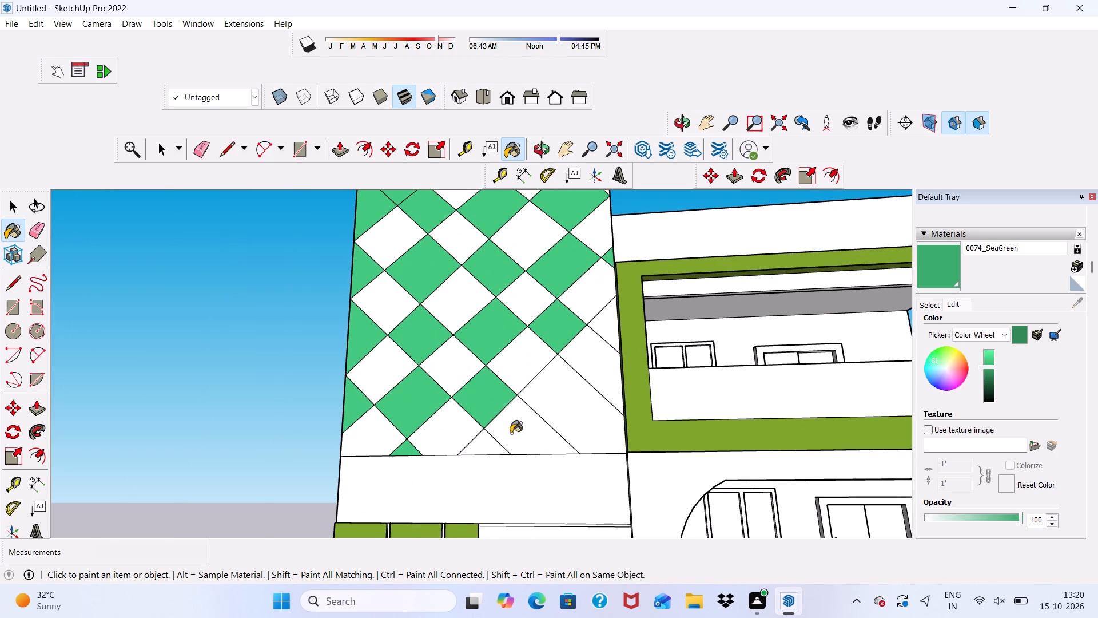
click(511, 433)
click(586, 360)
scroll(600, 324, down, 4)
scroll(600, 324, up, 1)
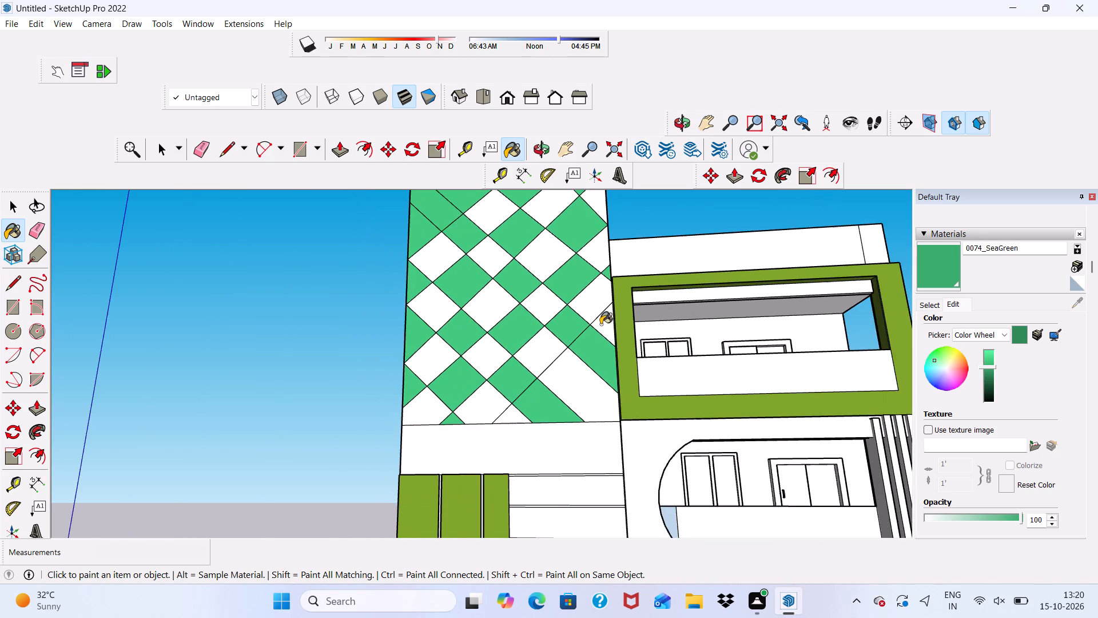
click(601, 324)
scroll(597, 319, down, 12)
middle_drag(579, 335, 436, 421)
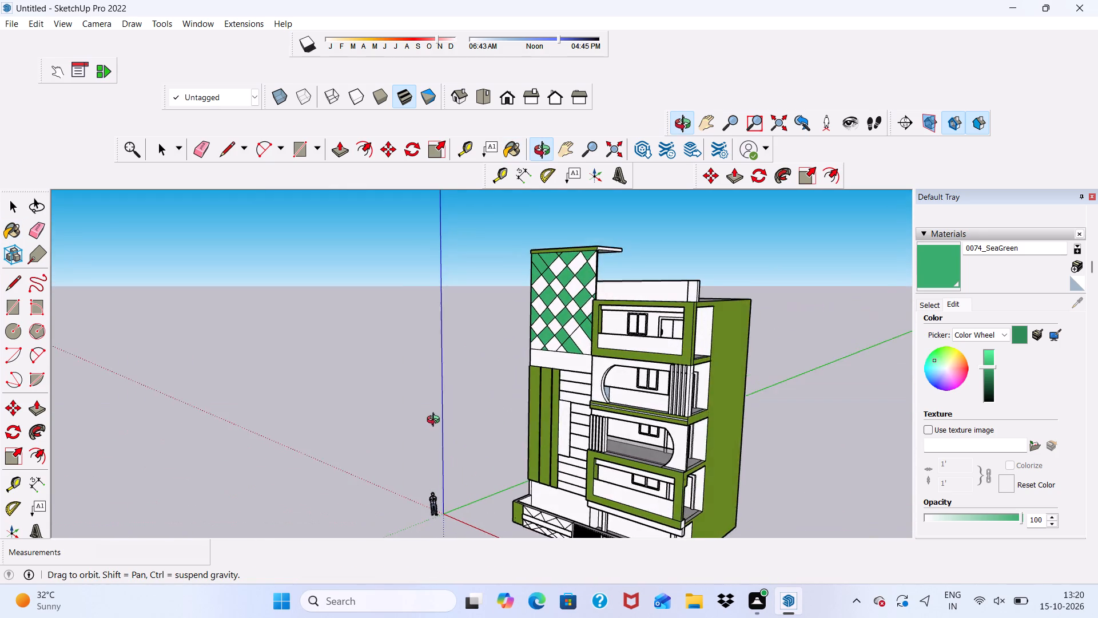
middle_drag(436, 421, 476, 439)
scroll(522, 396, up, 4)
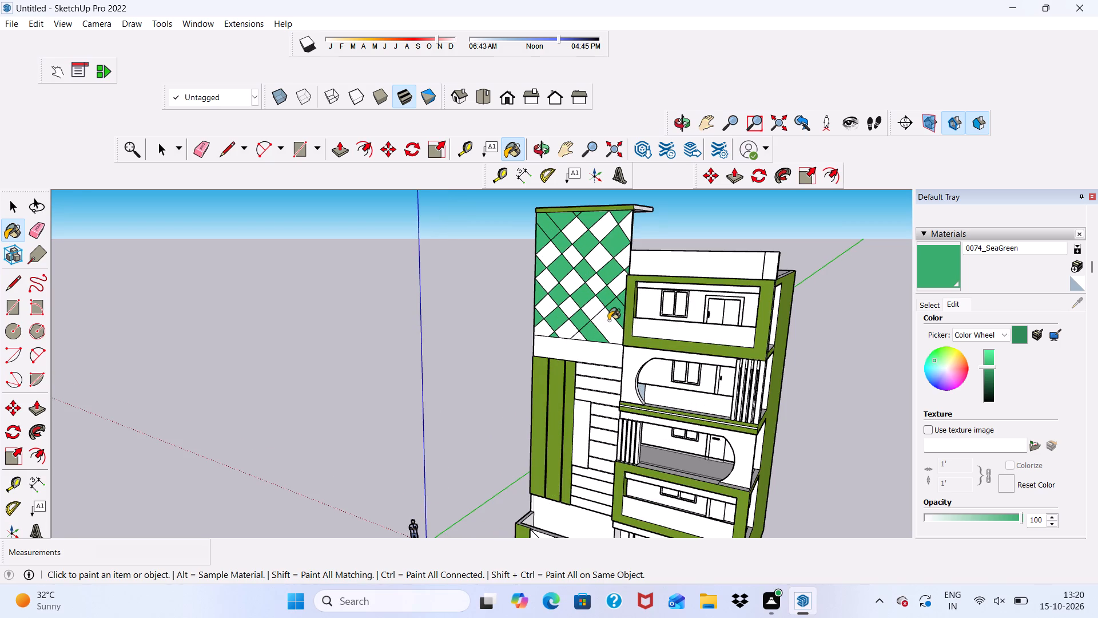
click(608, 320)
Examine the painted front elevation as a whole, then the vertical strips and horizontal cladding below the tower lattice.
scroll(610, 320, down, 6)
middle_drag(559, 366, 547, 406)
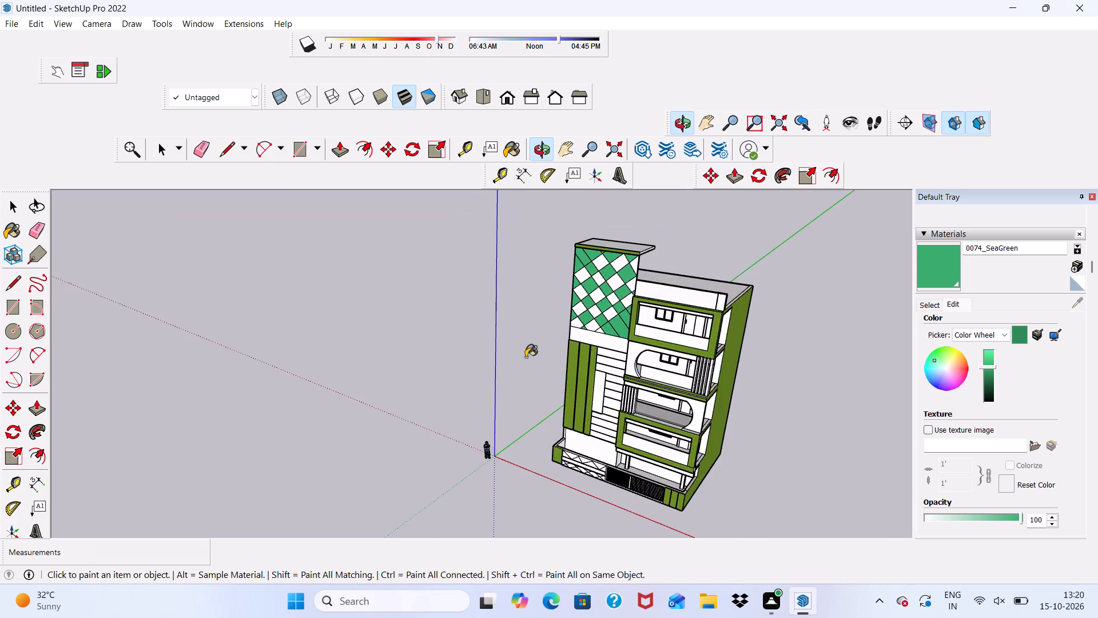
scroll(475, 358, down, 9)
scroll(520, 409, up, 12)
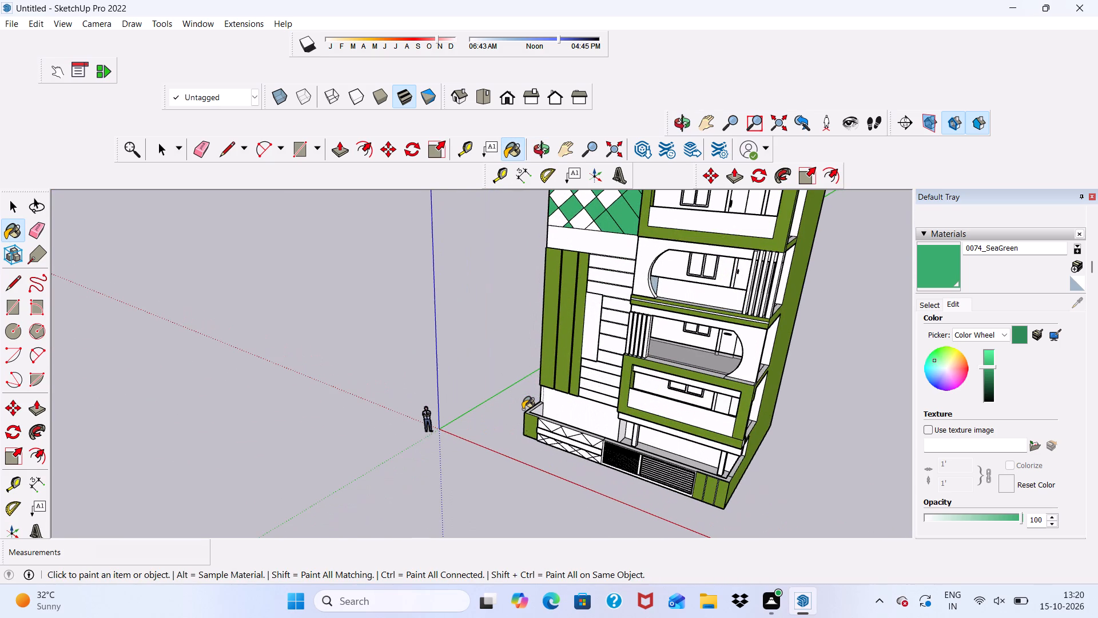
scroll(485, 392, down, 9)
middle_drag(481, 396, 547, 328)
scroll(547, 328, up, 16)
scroll(547, 328, down, 4)
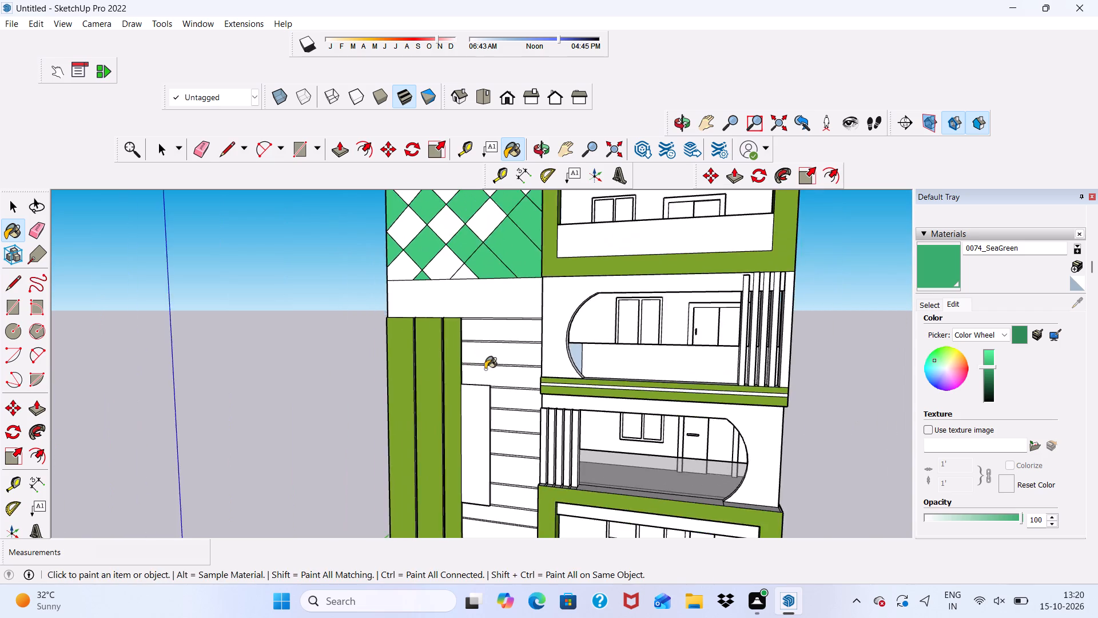
Examine the whole building from several angles, checking the painted lattice, vertical strips and unpainted cladding.
scroll(485, 369, down, 5)
middle_drag(433, 365, 467, 375)
scroll(467, 375, up, 1)
scroll(465, 375, down, 5)
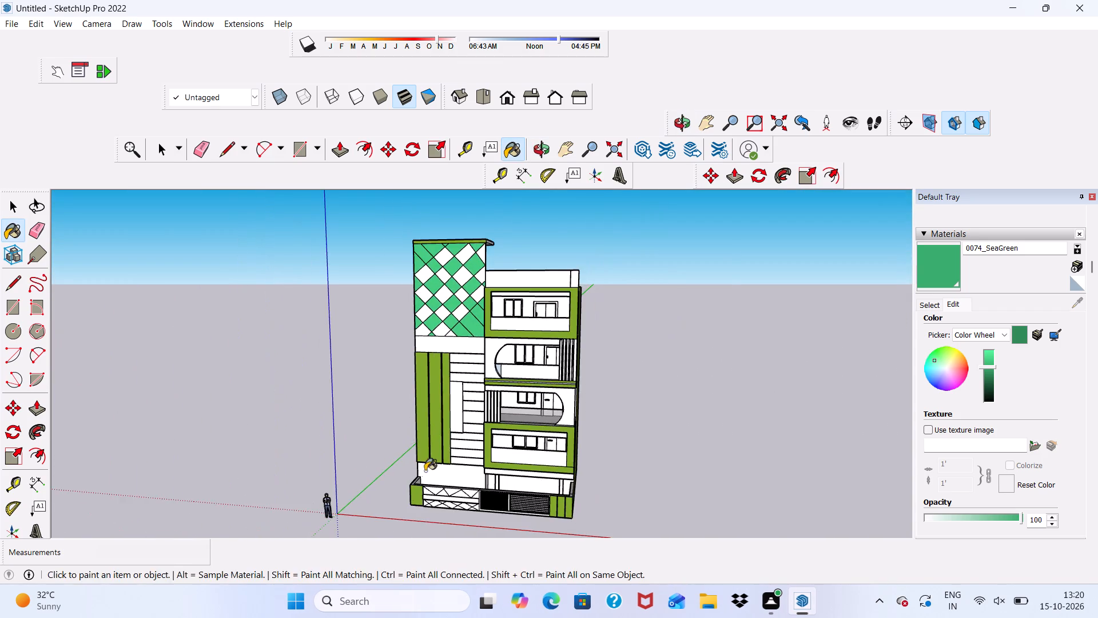
middle_drag(425, 471, 582, 416)
scroll(511, 343, up, 3)
scroll(503, 341, down, 6)
middle_drag(503, 359, 435, 393)
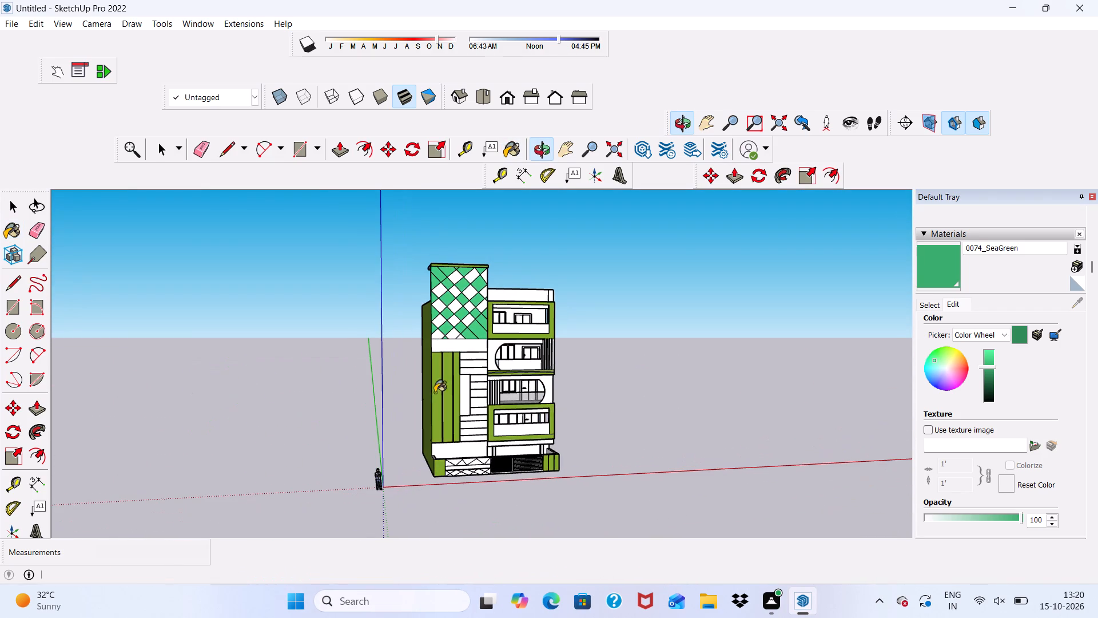
scroll(1088, 451, up, 1)
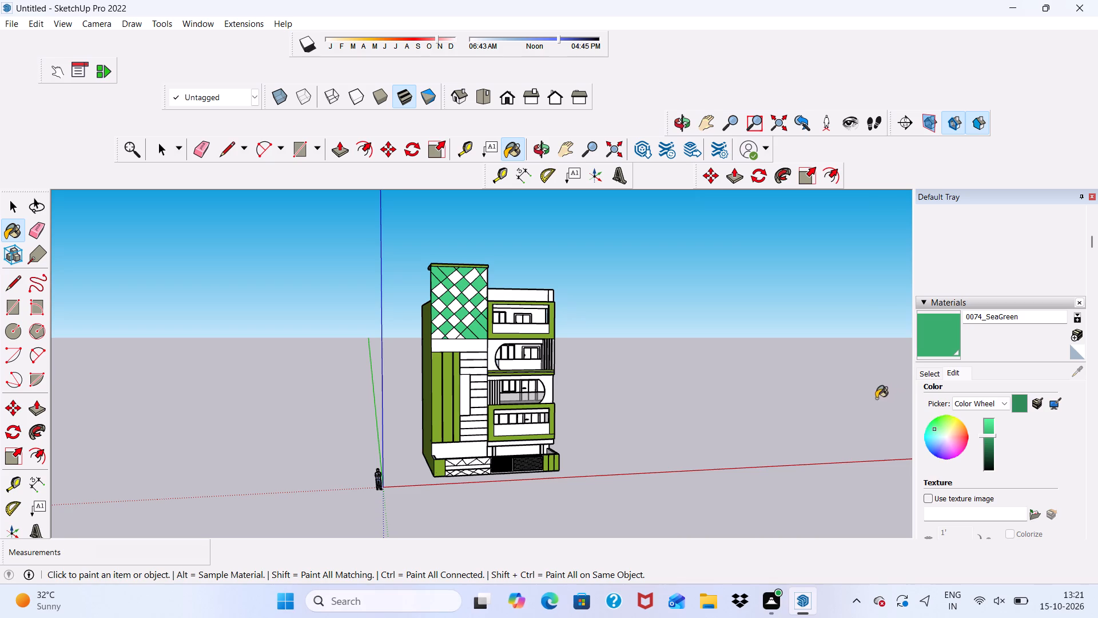
scroll(840, 451, down, 1)
scroll(953, 399, up, 1)
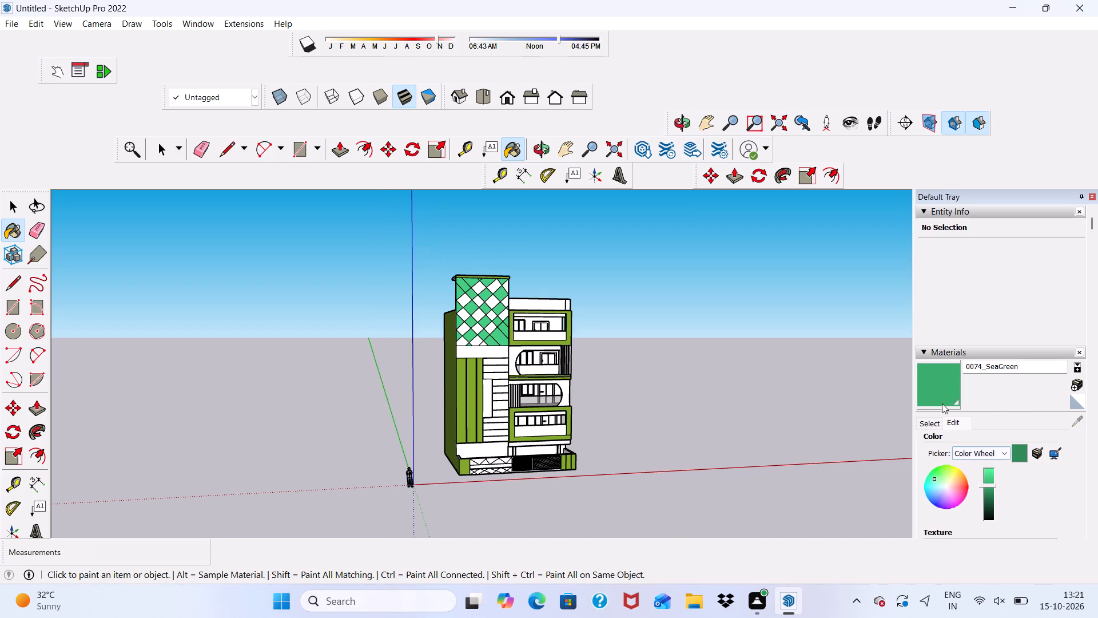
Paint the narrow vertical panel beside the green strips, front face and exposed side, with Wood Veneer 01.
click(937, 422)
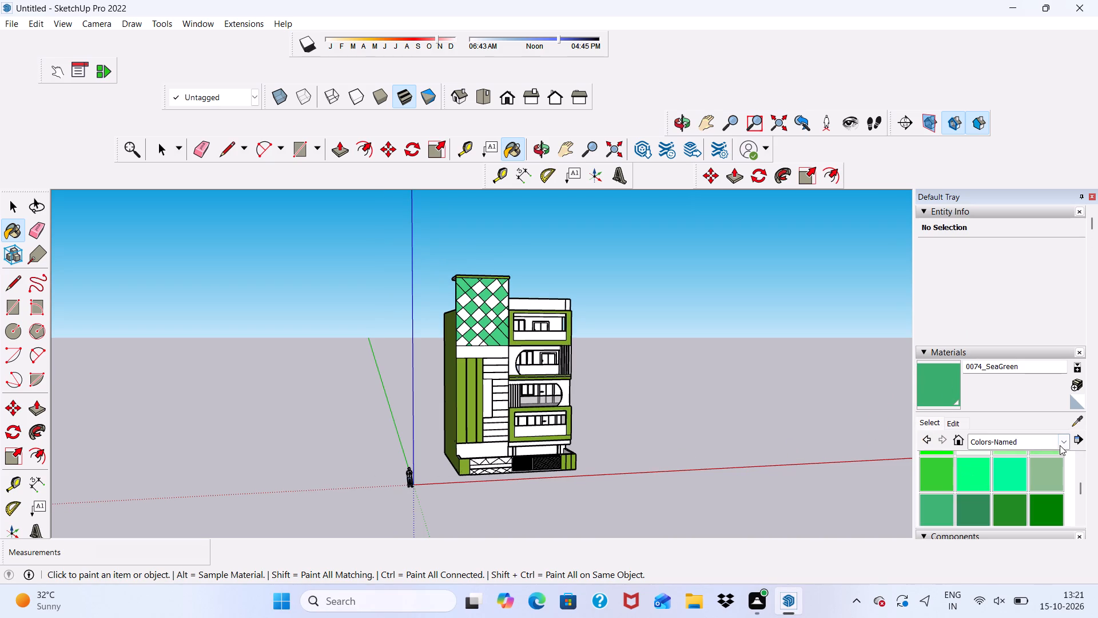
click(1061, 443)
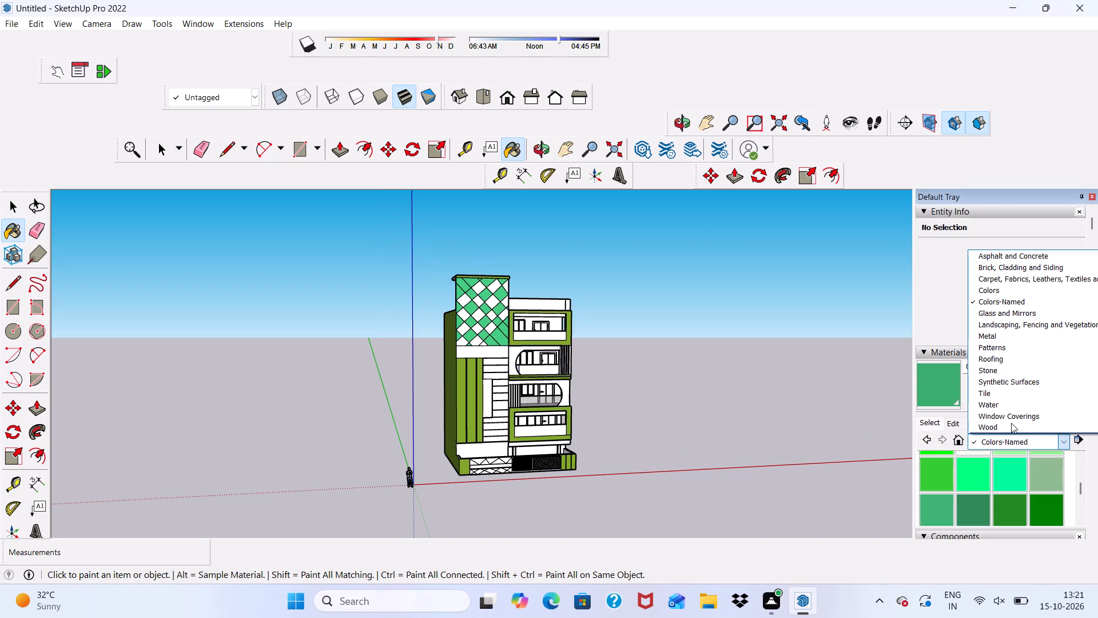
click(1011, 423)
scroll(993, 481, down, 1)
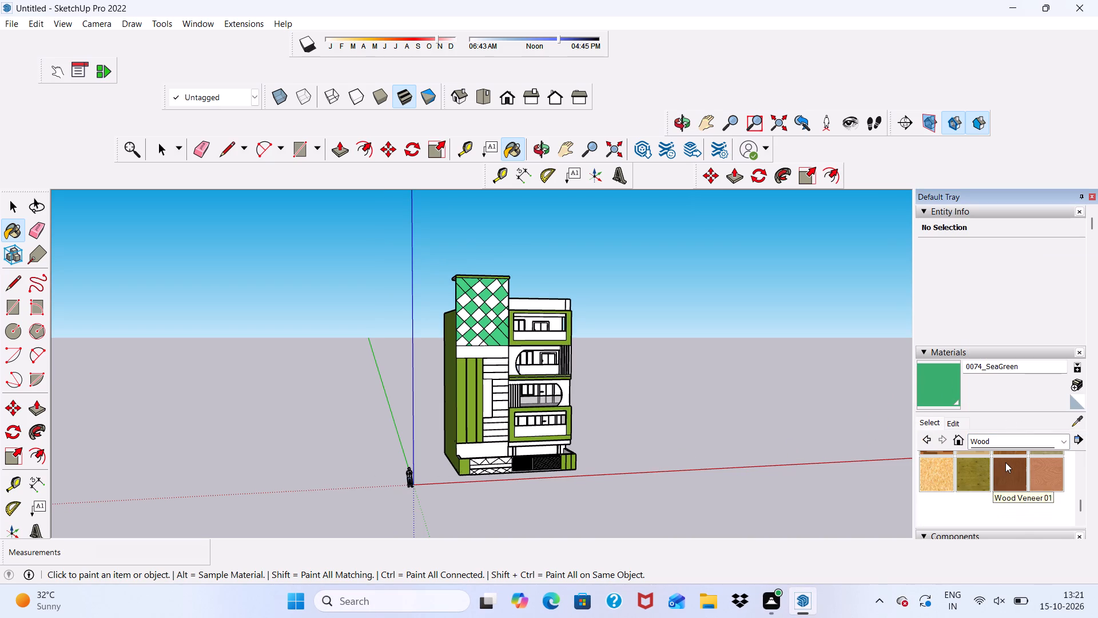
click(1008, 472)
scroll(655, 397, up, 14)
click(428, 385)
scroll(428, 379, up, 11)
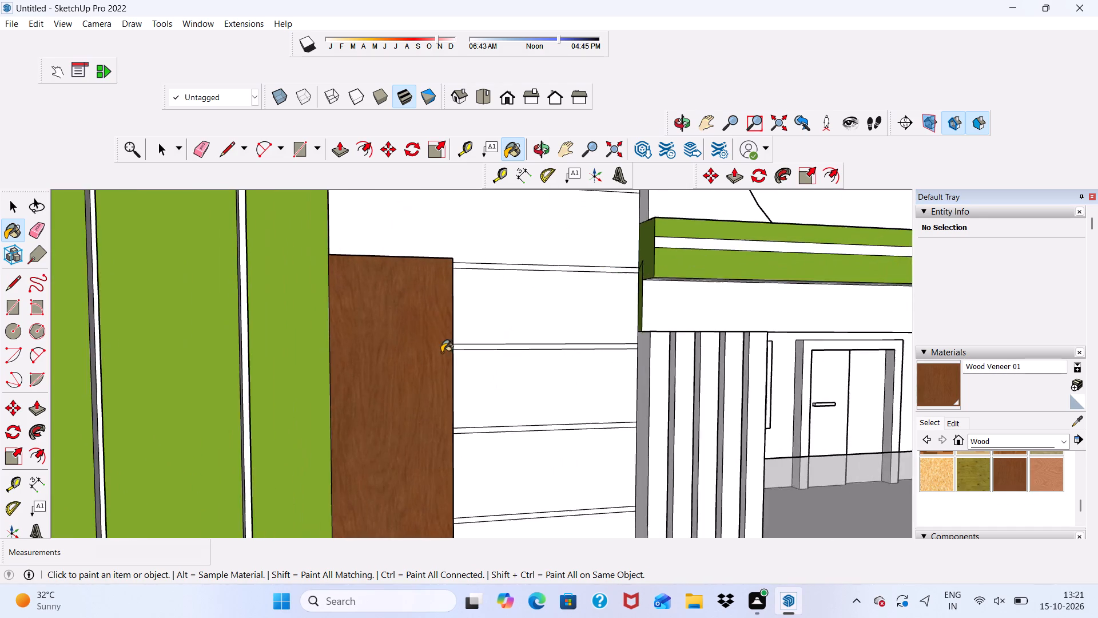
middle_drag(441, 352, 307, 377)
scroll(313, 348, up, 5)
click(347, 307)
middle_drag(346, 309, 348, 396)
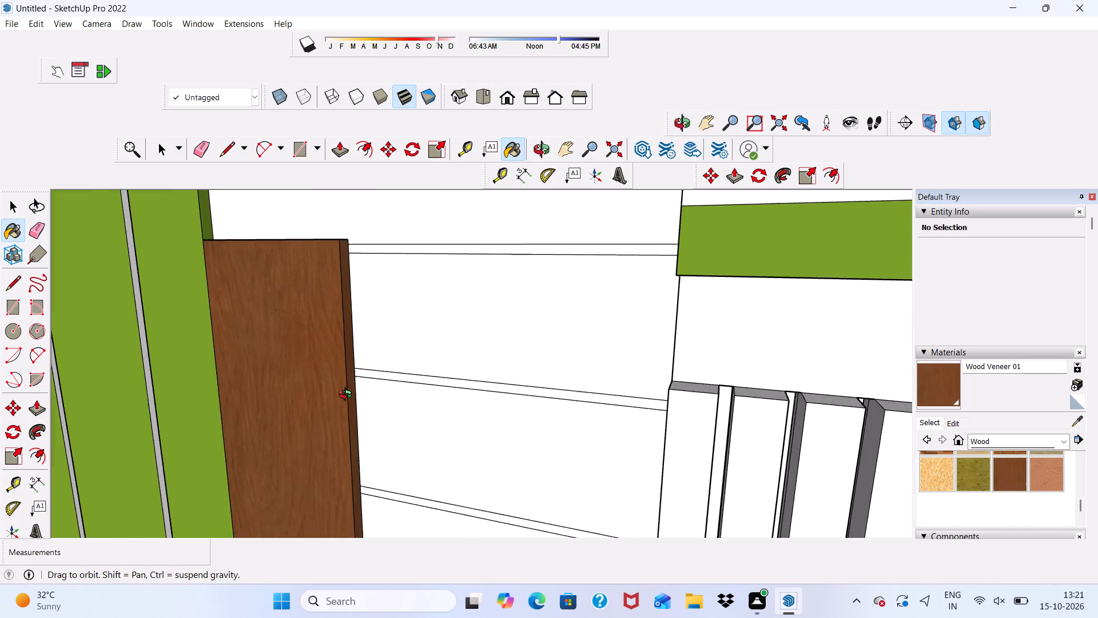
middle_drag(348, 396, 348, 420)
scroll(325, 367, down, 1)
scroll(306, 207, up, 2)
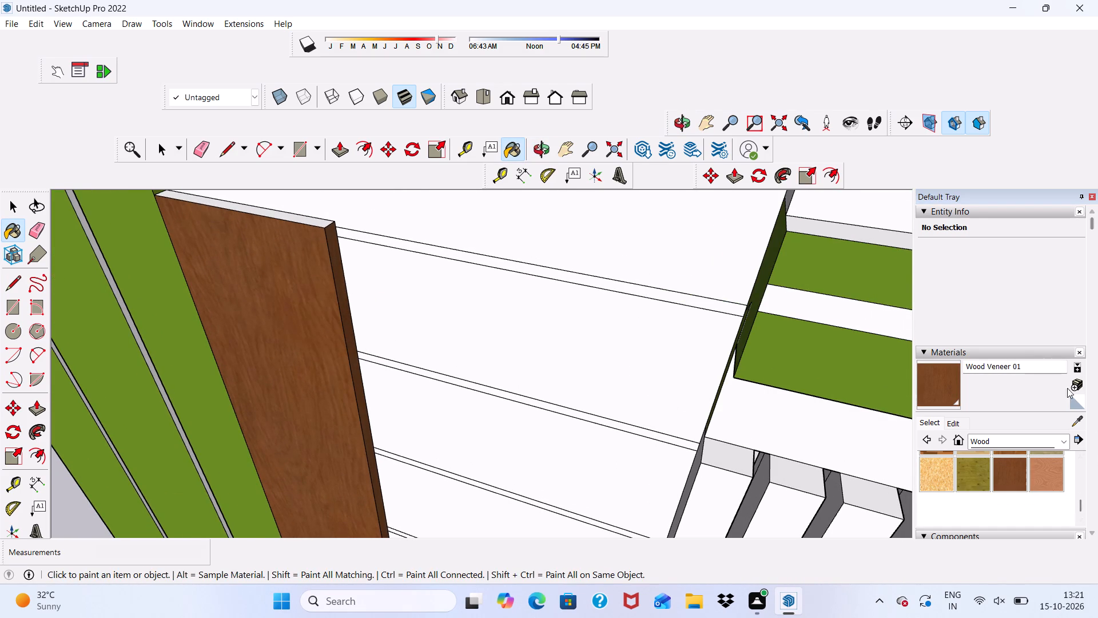
Paint the vertical panel's front face, exposed side and top edge with the Stone material Sandstone.
click(1064, 438)
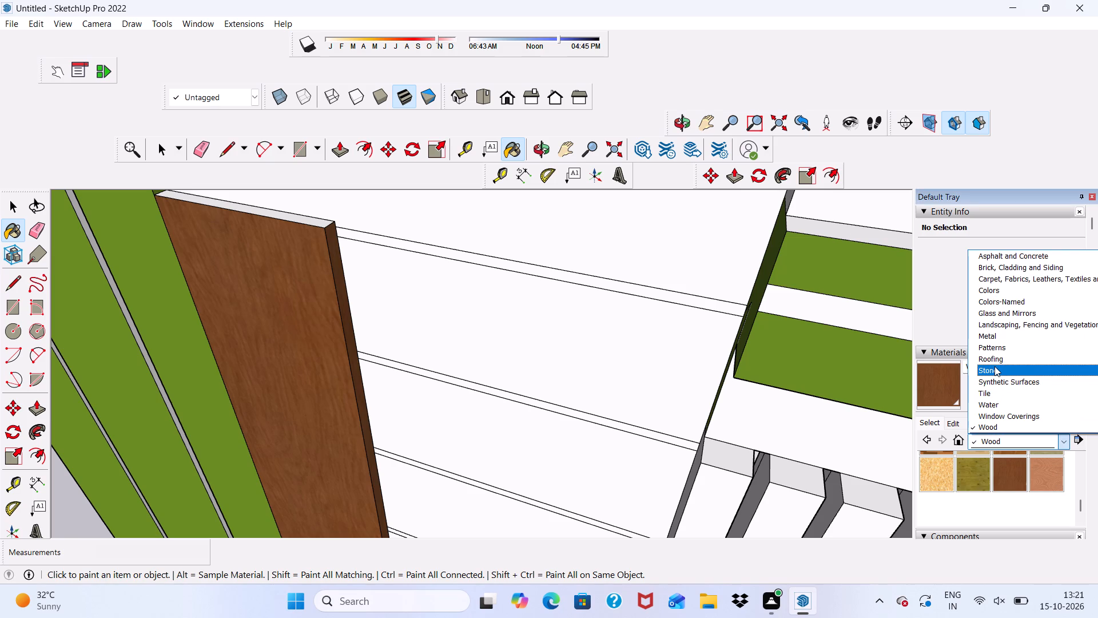
click(989, 383)
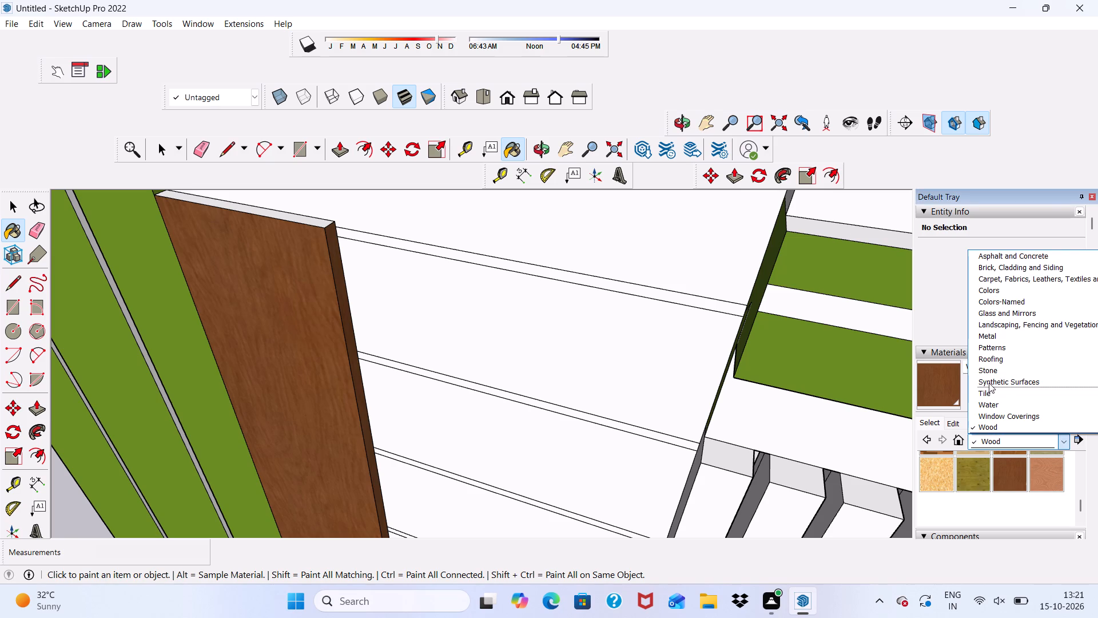
scroll(979, 505, down, 1)
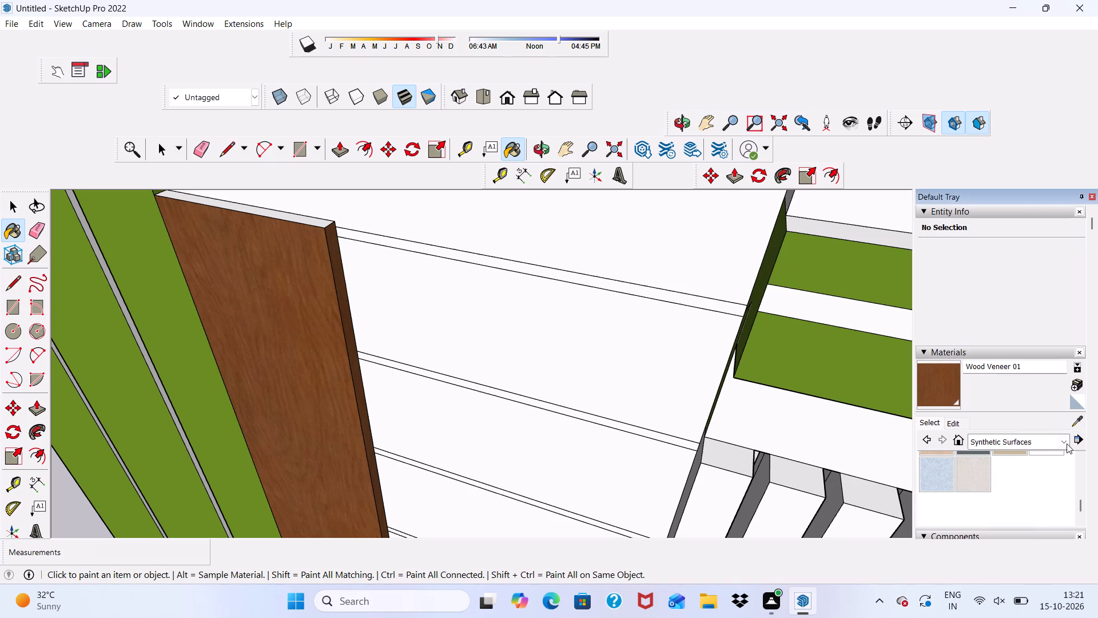
click(1068, 443)
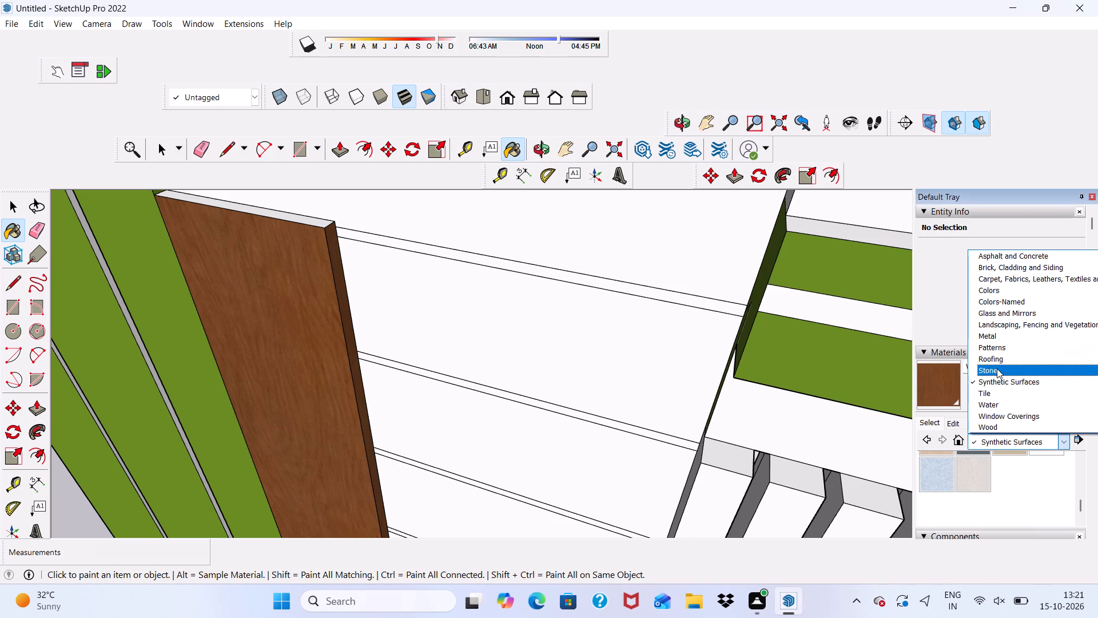
click(990, 371)
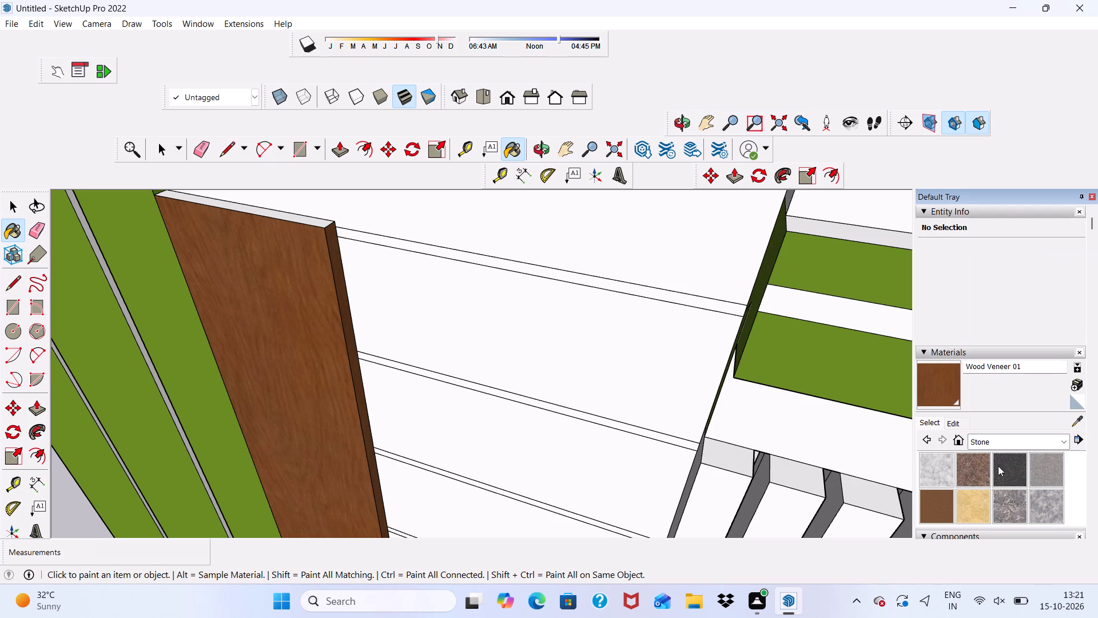
click(938, 501)
scroll(345, 394, up, 1)
click(340, 386)
scroll(346, 355, up, 2)
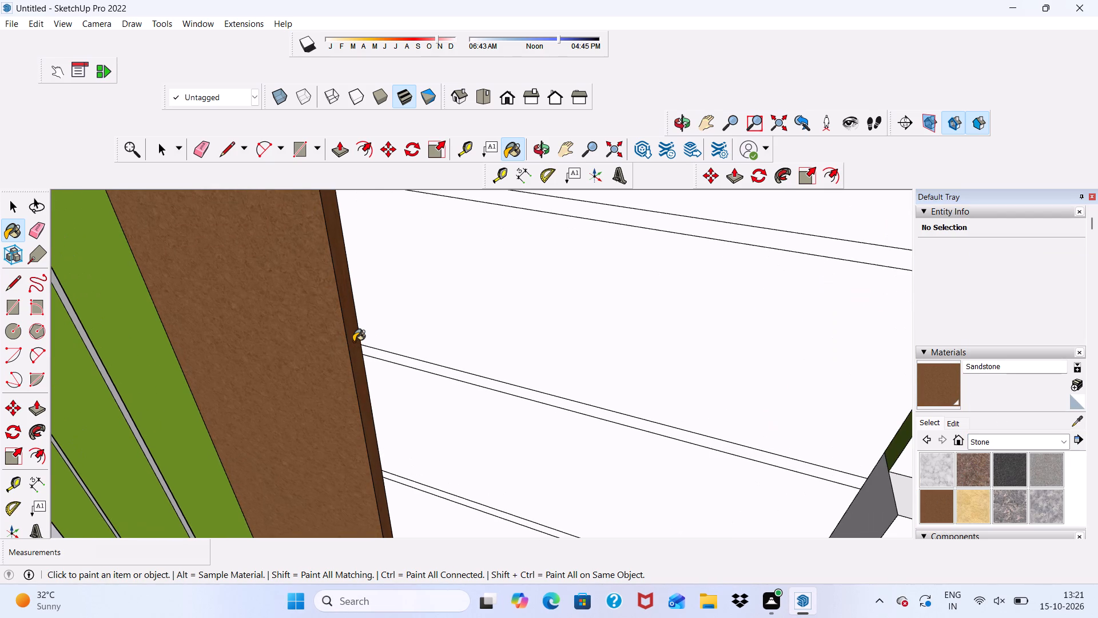
click(353, 342)
scroll(362, 412, down, 5)
scroll(333, 299, up, 4)
click(332, 277)
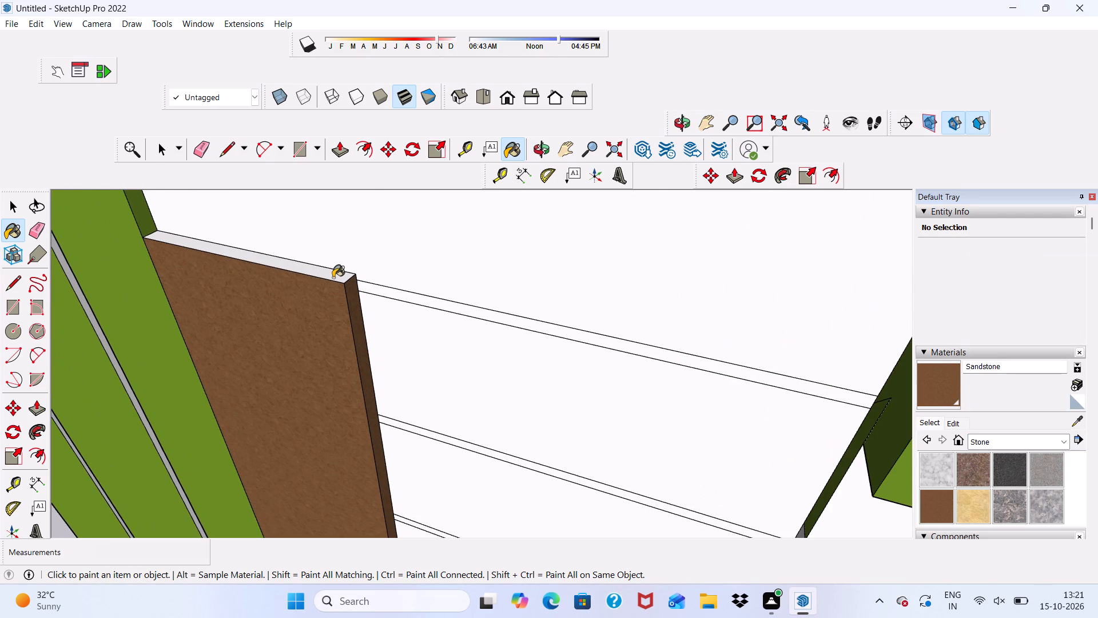
Paint the underside of the vertical panel beside the green strips with Sandstone.
scroll(328, 291, down, 5)
middle_drag(356, 362, 380, 211)
scroll(338, 299, down, 14)
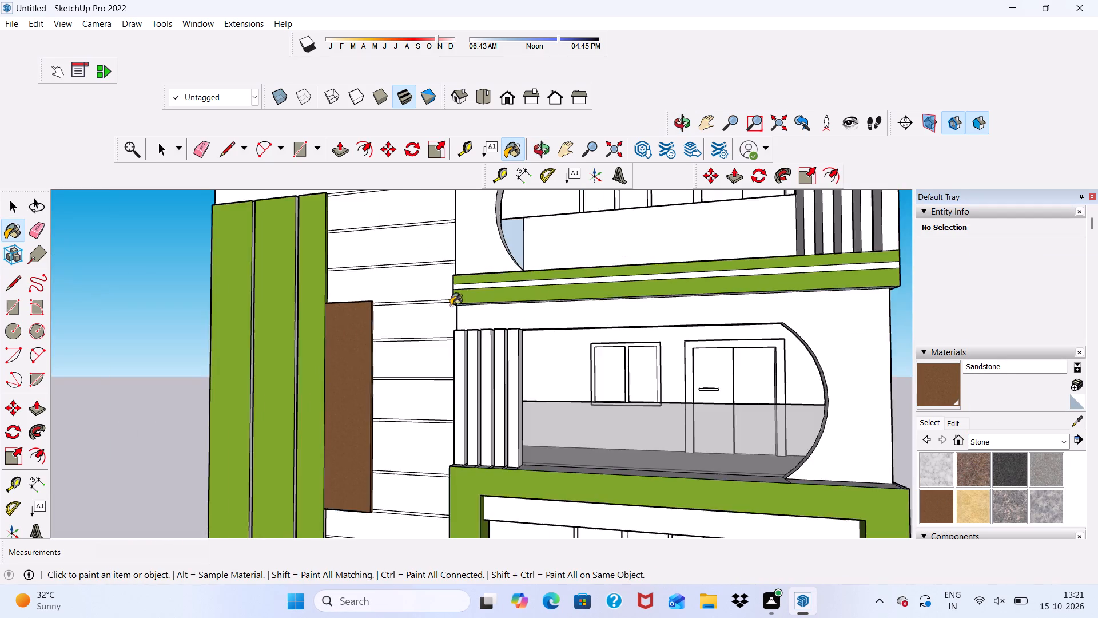
scroll(451, 306, down, 3)
middle_drag(397, 459, 462, 323)
scroll(467, 328, up, 10)
scroll(311, 464, down, 1)
scroll(321, 510, up, 5)
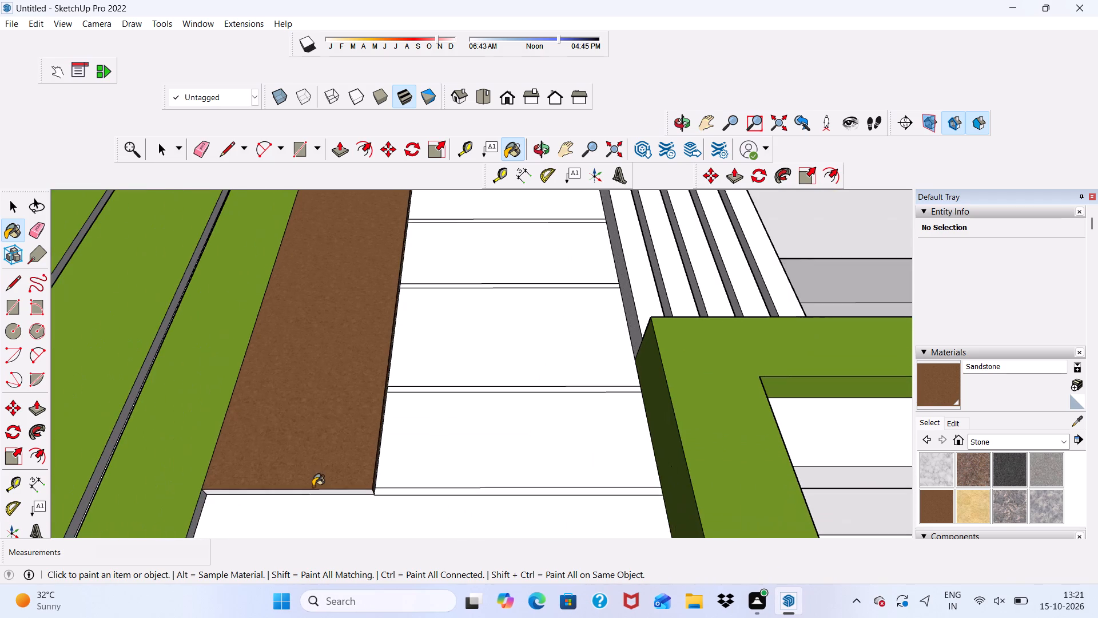
click(315, 492)
scroll(308, 456, down, 4)
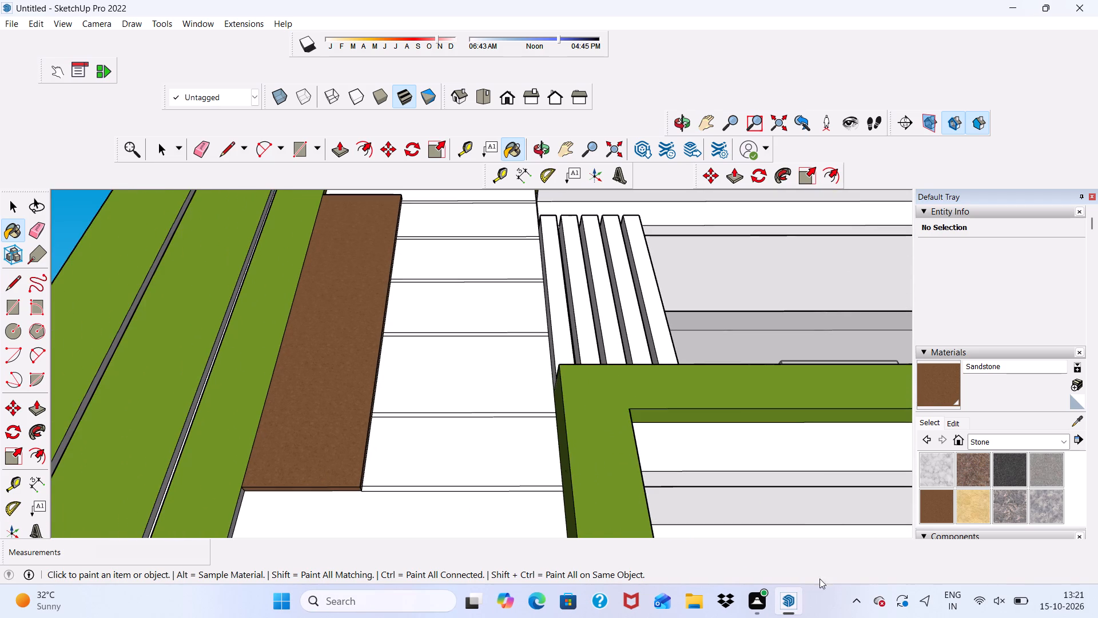
Paint the upper arched balcony's door frame with Wood Veneer 01 on its front face, head underside and handle-side inner jamb.
scroll(819, 579, down, 1)
scroll(319, 418, down, 5)
middle_drag(315, 438, 292, 552)
scroll(292, 552, down, 12)
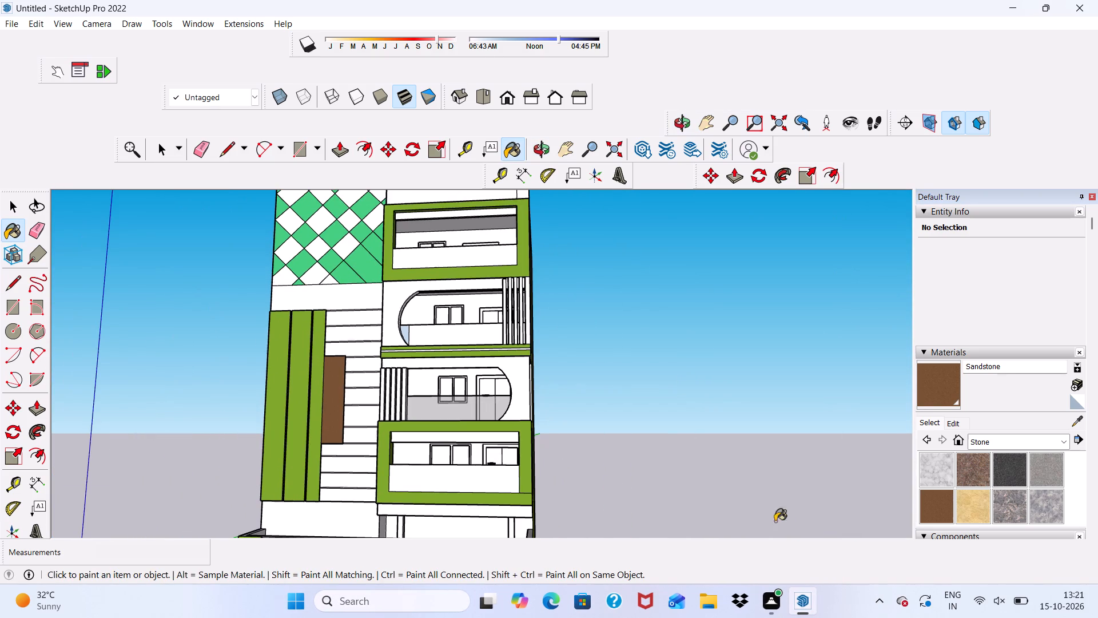
click(1064, 441)
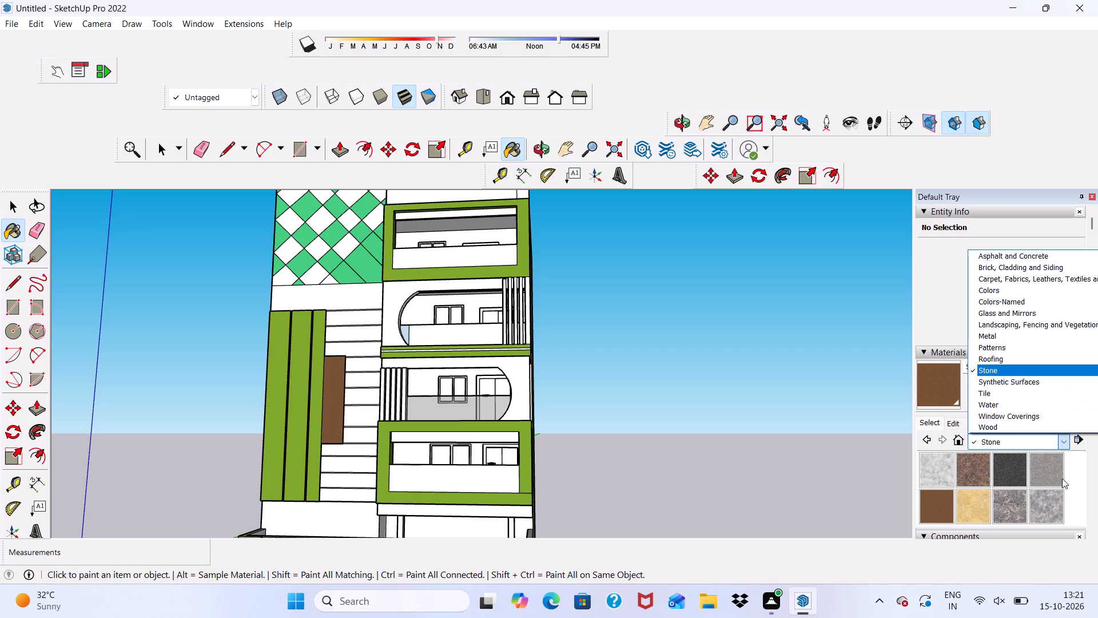
click(1002, 427)
scroll(1002, 477, down, 1)
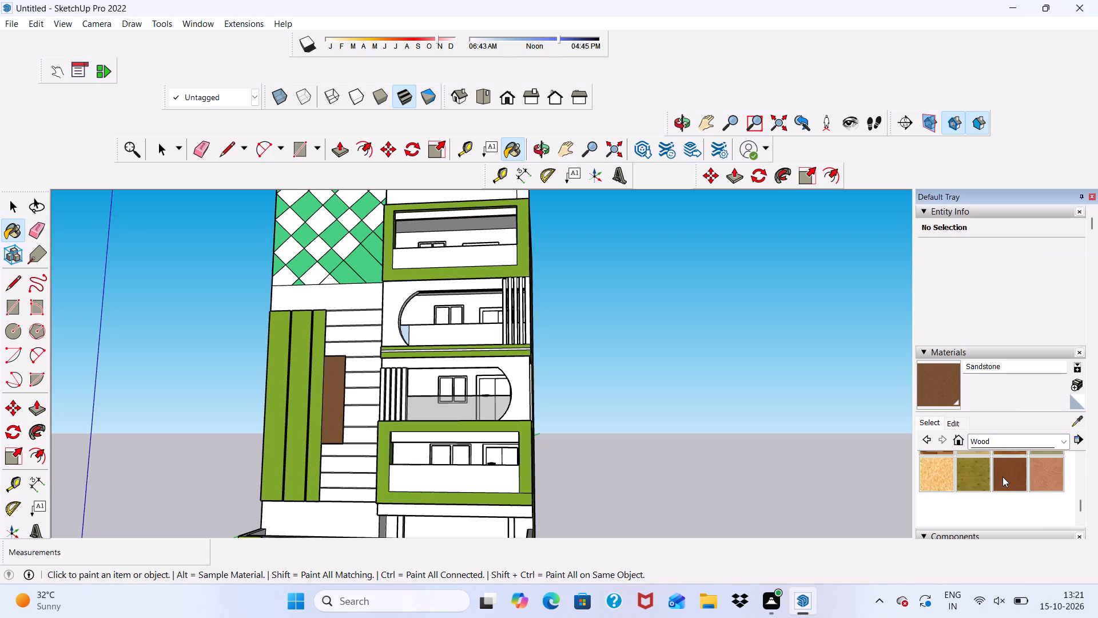
scroll(1002, 477, down, 1)
click(1006, 480)
scroll(479, 359, up, 1)
scroll(440, 277, up, 9)
scroll(499, 334, up, 14)
click(492, 272)
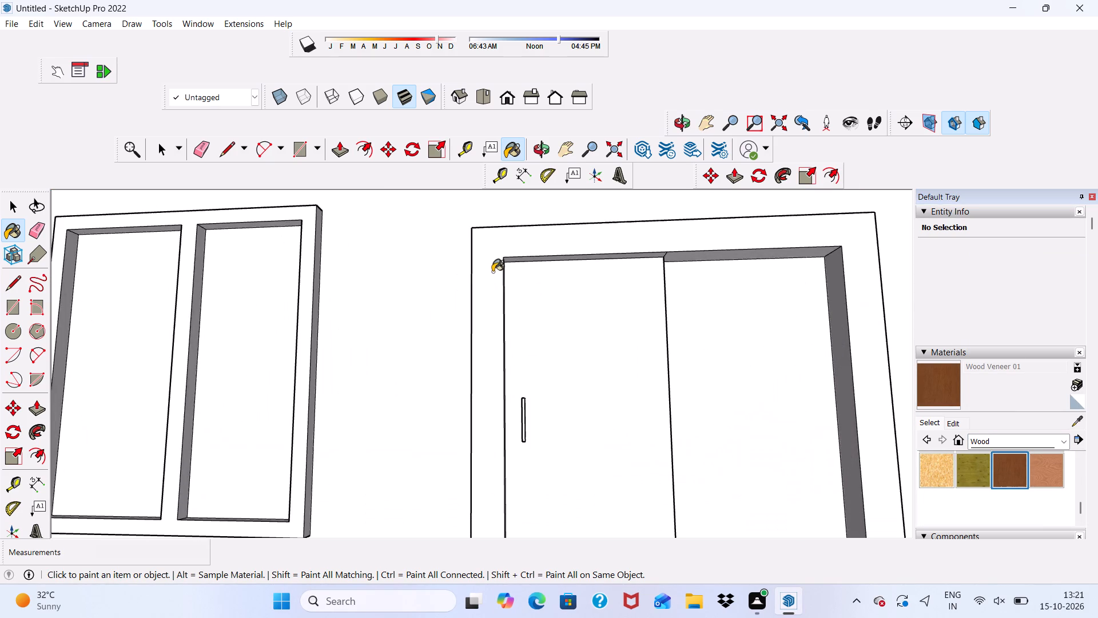
scroll(538, 303, up, 5)
click(542, 245)
middle_drag(546, 256, 401, 301)
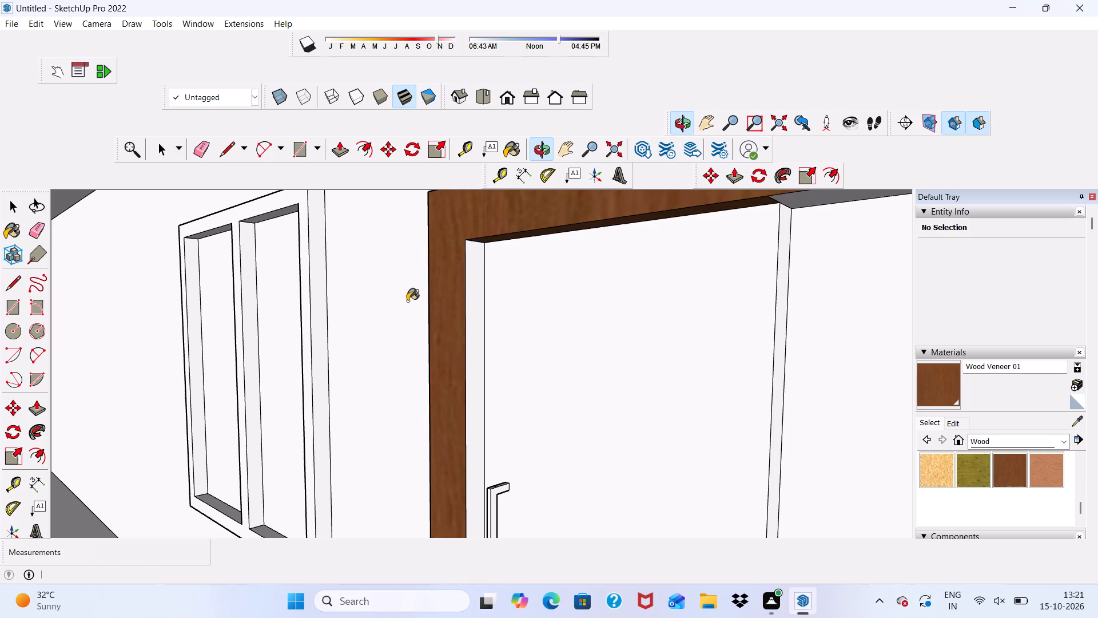
click(468, 291)
Paint the balcony door leaf's front and exposed edge, plus the rest of the frame head's underside, with Wood Veneer 01.
middle_drag(496, 338, 611, 287)
scroll(537, 323, down, 5)
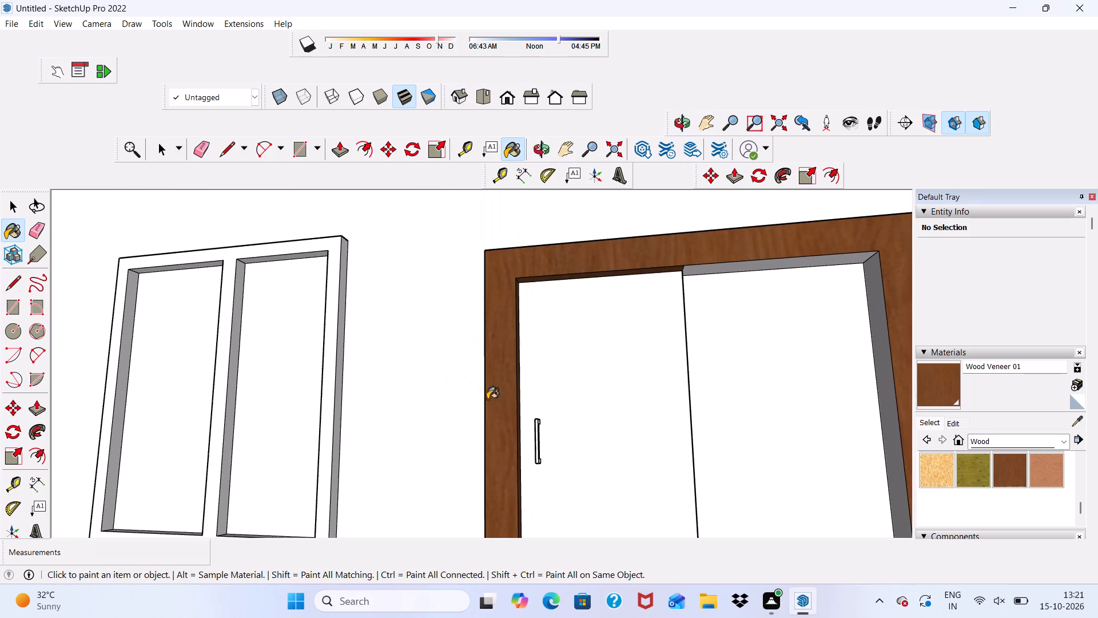
click(497, 398)
click(568, 385)
scroll(590, 409, up, 3)
scroll(617, 391, down, 3)
middle_drag(618, 391, 431, 450)
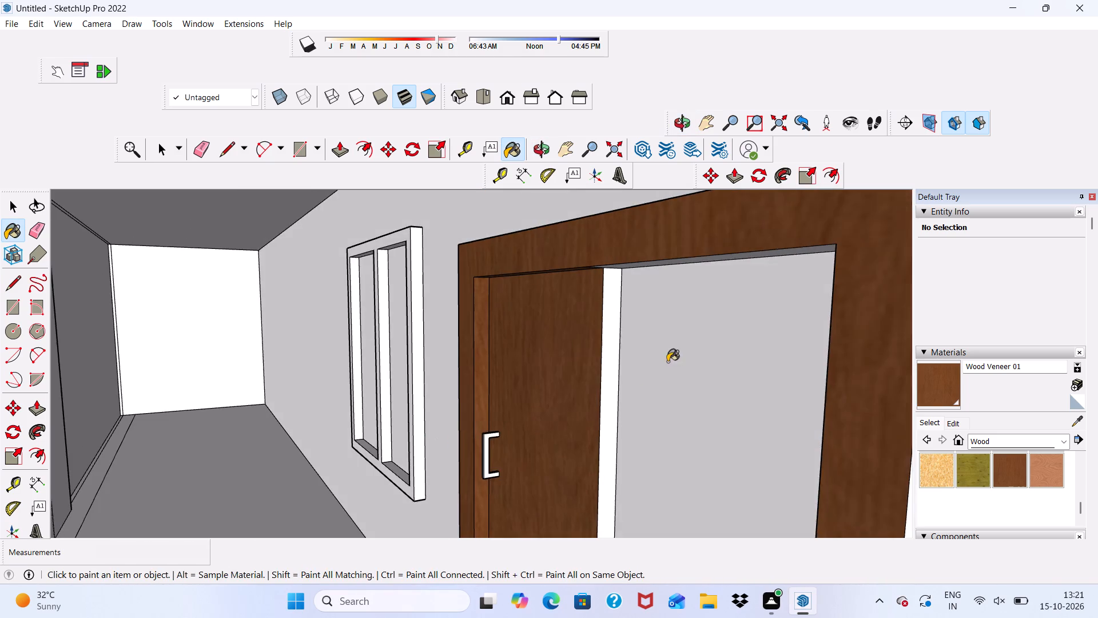
scroll(666, 360, up, 4)
click(598, 333)
click(615, 217)
Paint the door frame's inner jamb opposite the handle side with Wood Veneer 01.
scroll(551, 251, down, 5)
middle_drag(459, 307, 635, 344)
scroll(635, 344, down, 10)
middle_drag(180, 345, 342, 323)
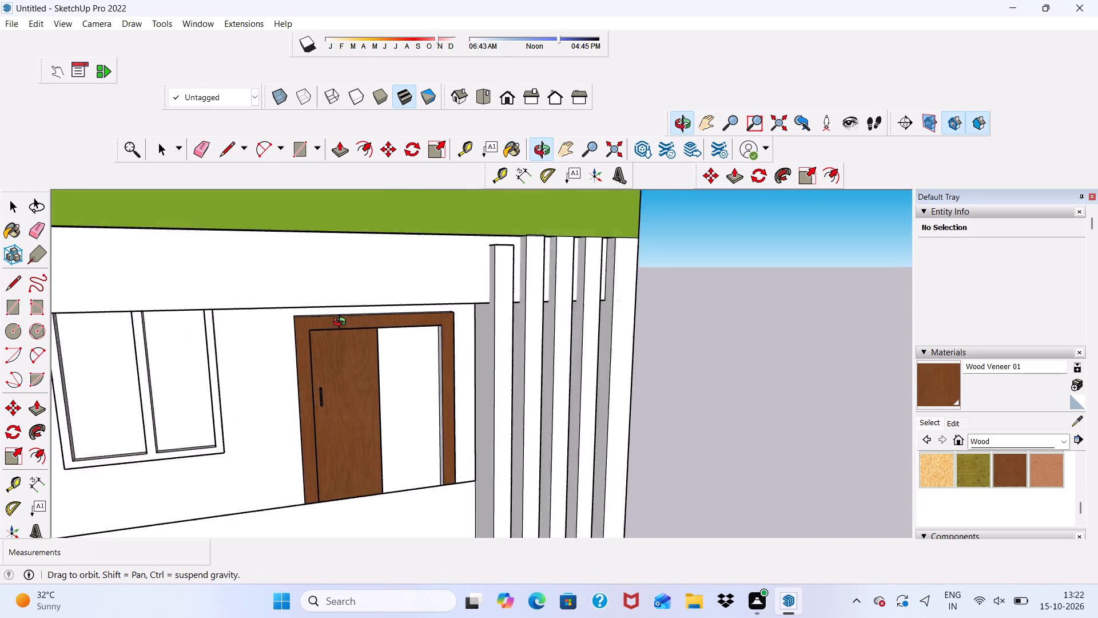
middle_drag(342, 323, 359, 328)
scroll(397, 351, up, 10)
click(487, 361)
Paint the balcony door frame's outer side faces and top face with Wood Veneer 01.
scroll(466, 356, down, 2)
middle_drag(410, 355, 409, 355)
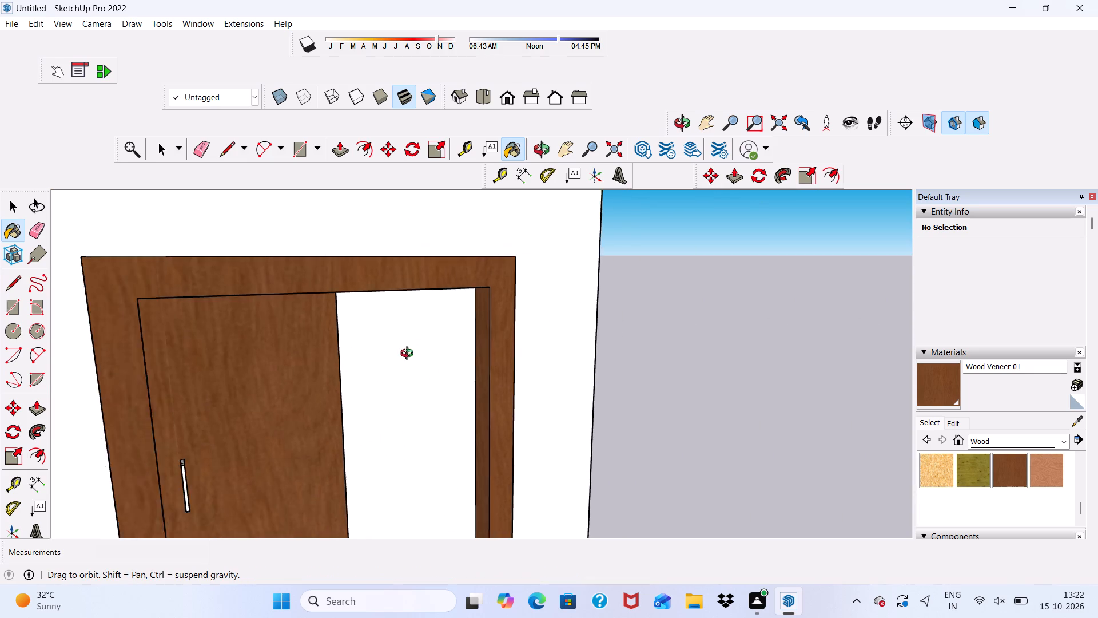
middle_drag(409, 355, 75, 360)
scroll(651, 336, up, 1)
click(651, 336)
middle_drag(643, 327, 650, 399)
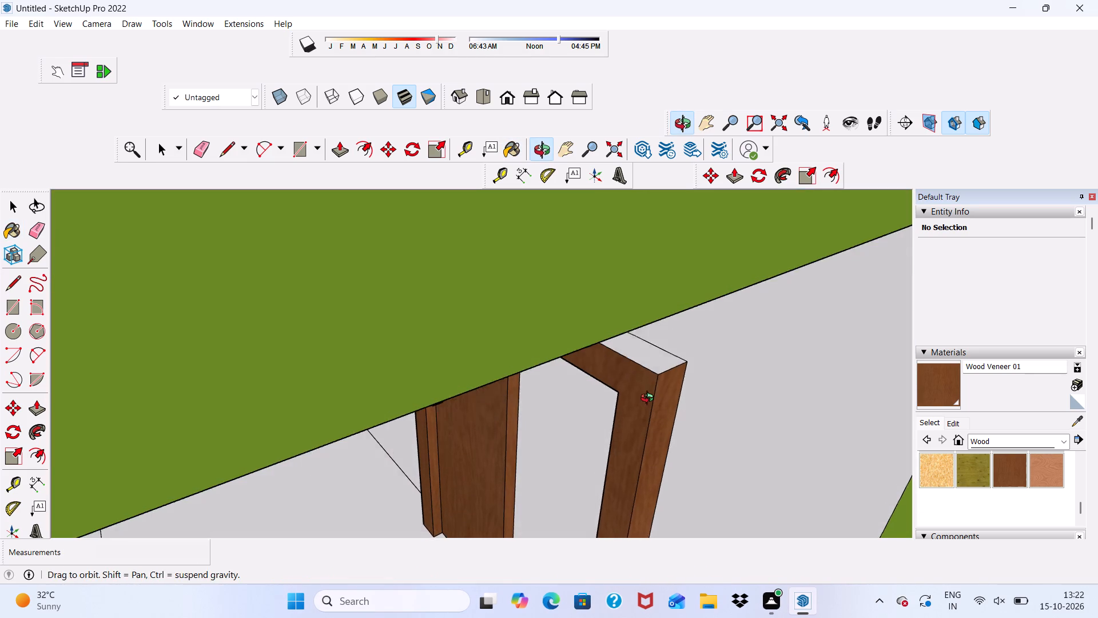
middle_drag(650, 399, 650, 401)
scroll(661, 360, up, 5)
click(662, 367)
scroll(503, 363, down, 1)
middle_drag(427, 351, 597, 296)
scroll(604, 292, down, 1)
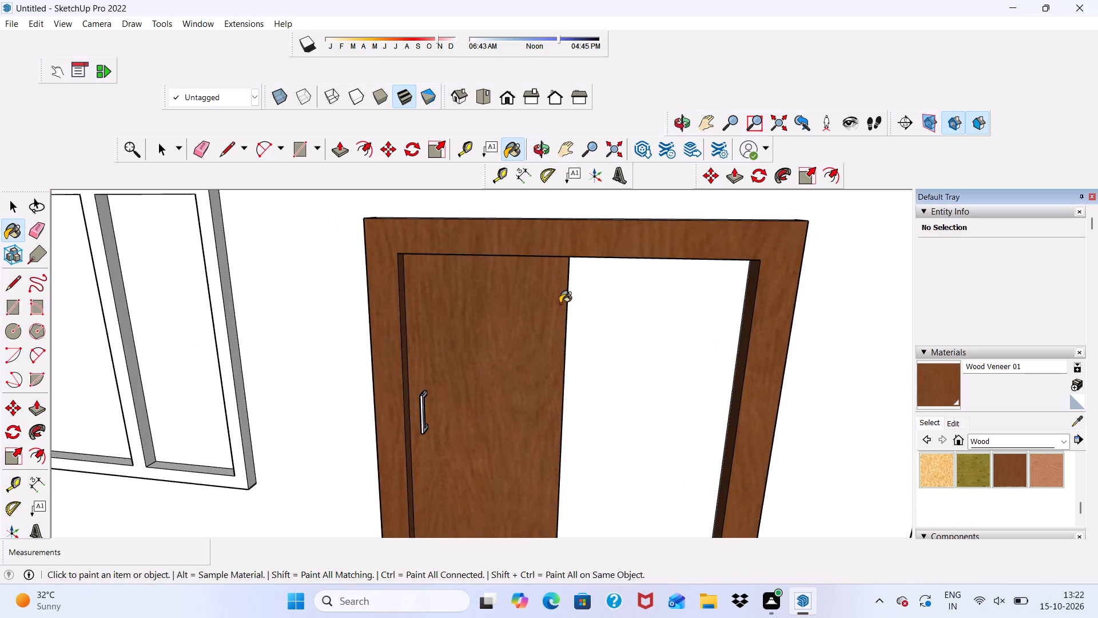
middle_drag(230, 441, 434, 389)
scroll(431, 380, up, 3)
click(405, 362)
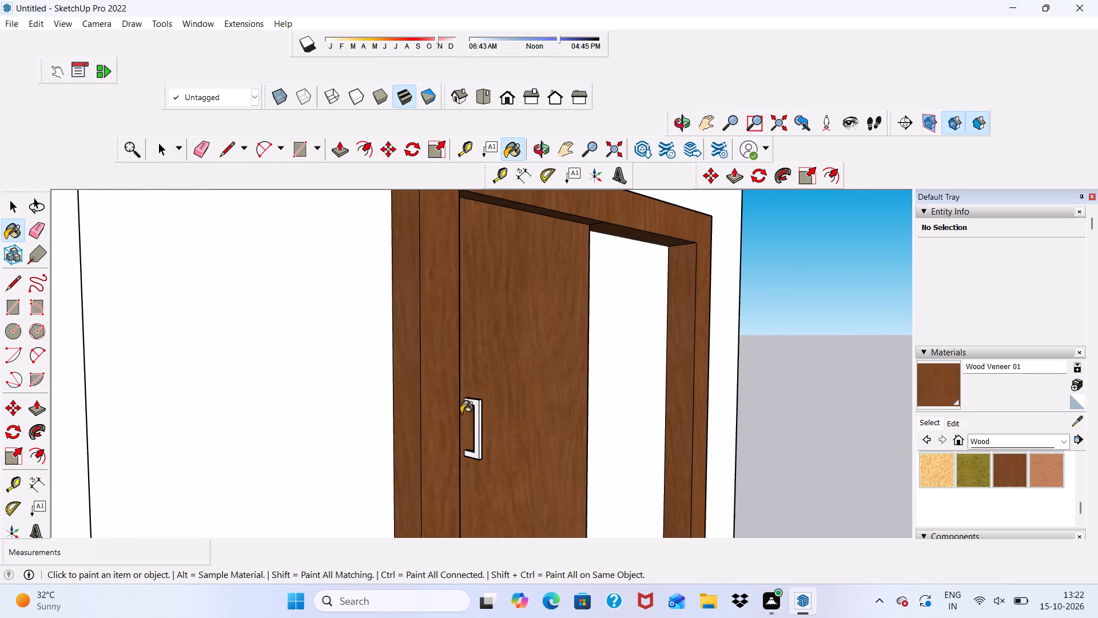
Paint the upper arched balcony door handle's front, both side faces and top face with Wood Veneer 01.
scroll(463, 417, up, 4)
click(484, 406)
scroll(486, 406, up, 9)
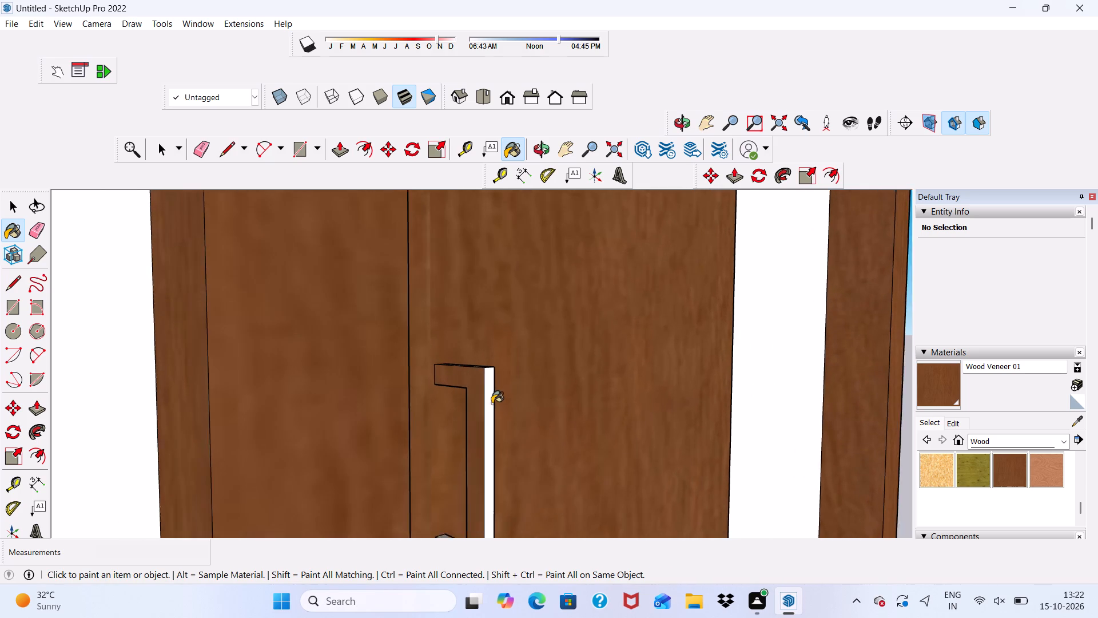
click(492, 403)
middle_drag(492, 403, 246, 393)
scroll(453, 415, up, 4)
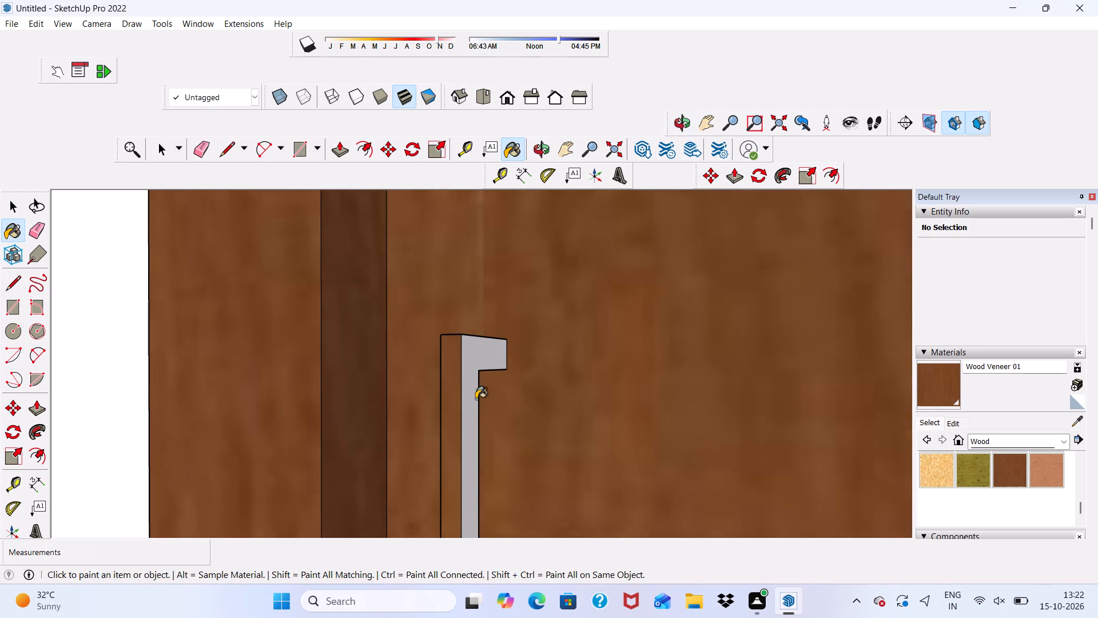
click(467, 393)
middle_drag(467, 393, 496, 470)
click(468, 354)
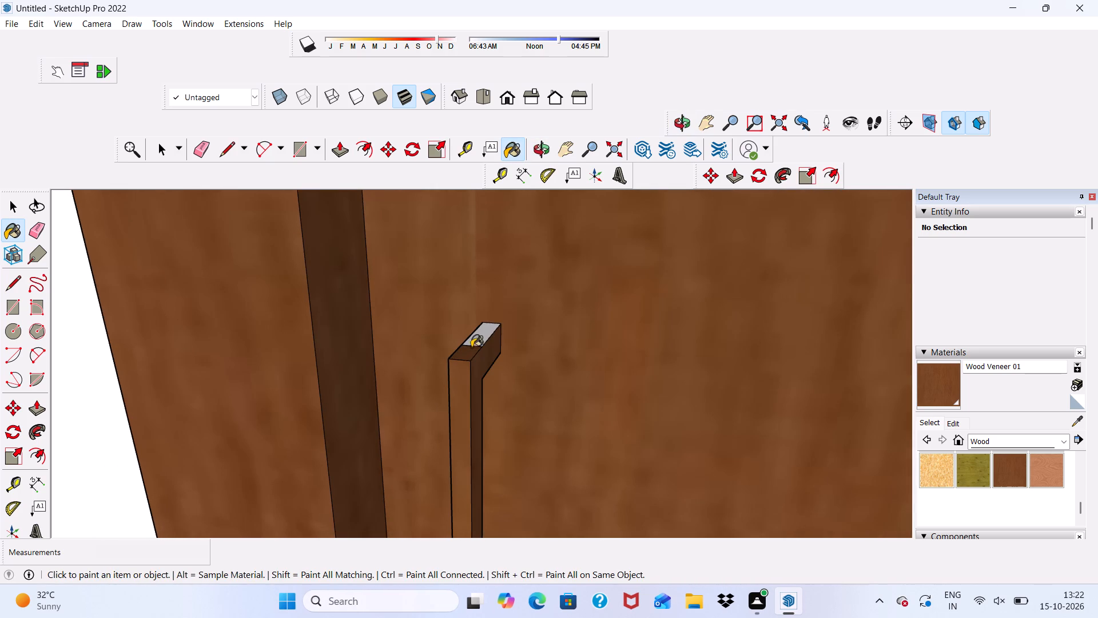
click(483, 343)
Paint the handle's bottom faces and the inward-facing faces of its upper and lower arms with Wood Veneer 01.
scroll(453, 310, down, 7)
scroll(466, 464, up, 10)
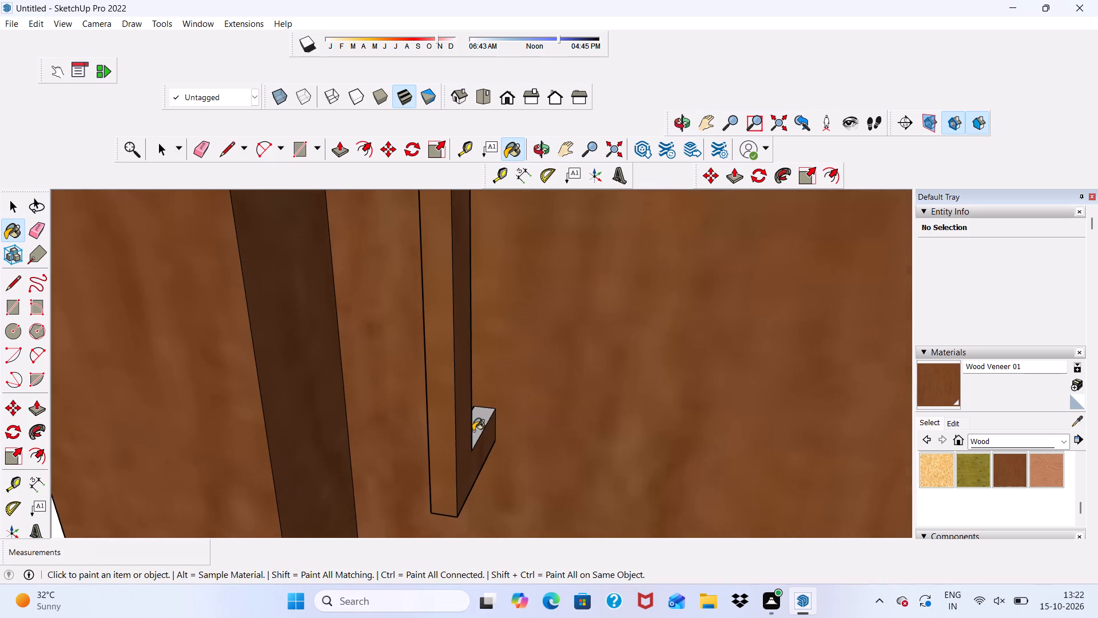
click(474, 430)
middle_drag(474, 455, 448, 280)
scroll(463, 470, up, 3)
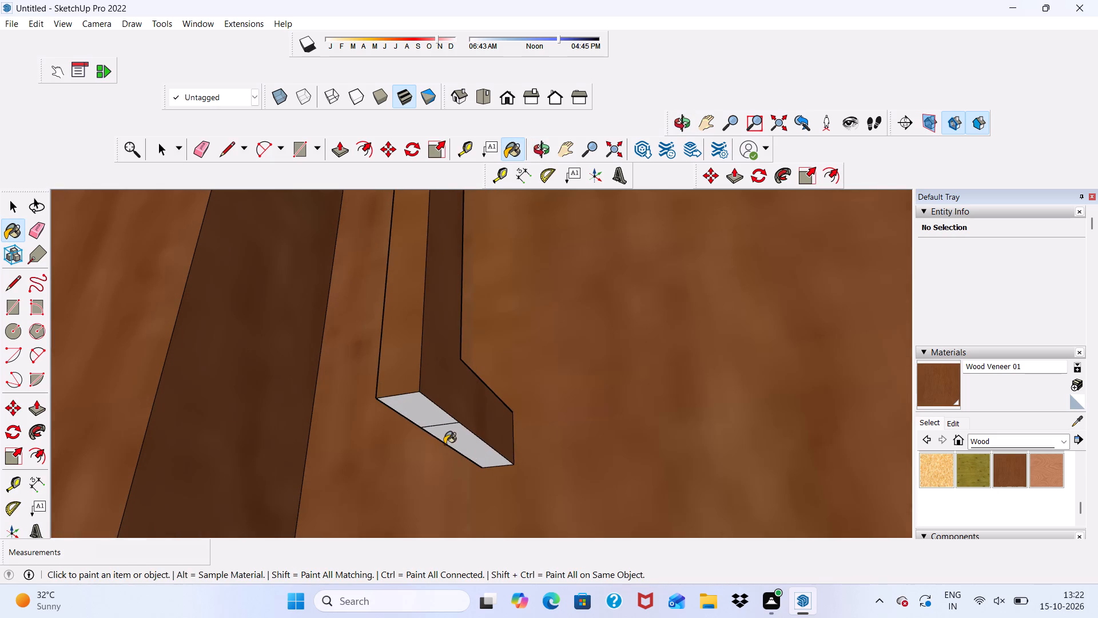
click(448, 439)
click(441, 411)
scroll(395, 434, down, 13)
scroll(401, 358, up, 2)
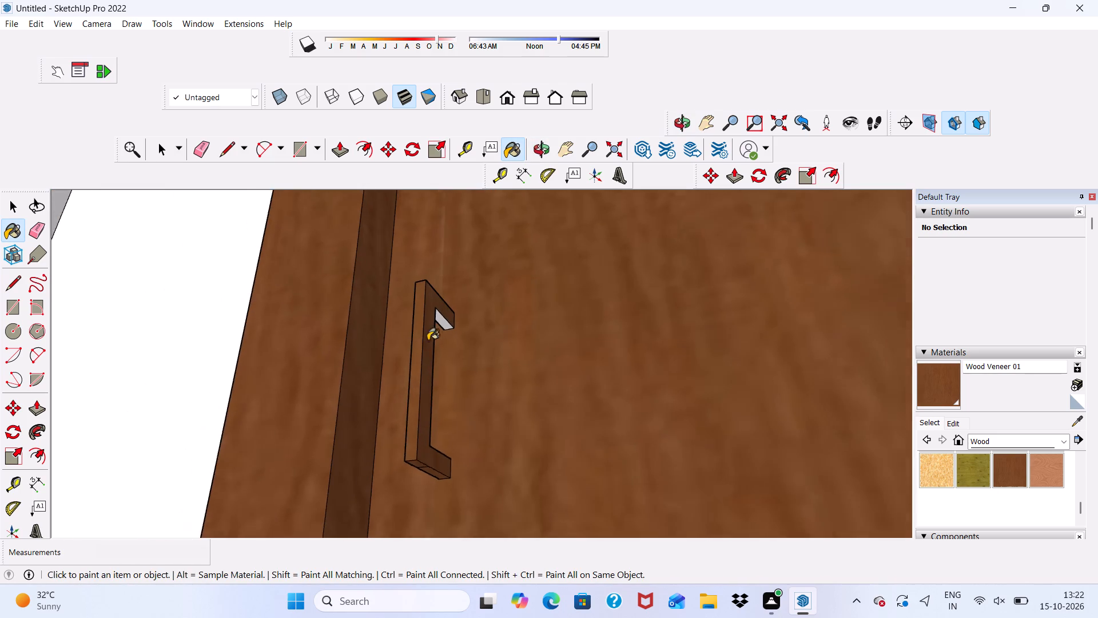
scroll(428, 340, up, 7)
click(434, 320)
scroll(434, 326, down, 3)
middle_drag(436, 358, 189, 439)
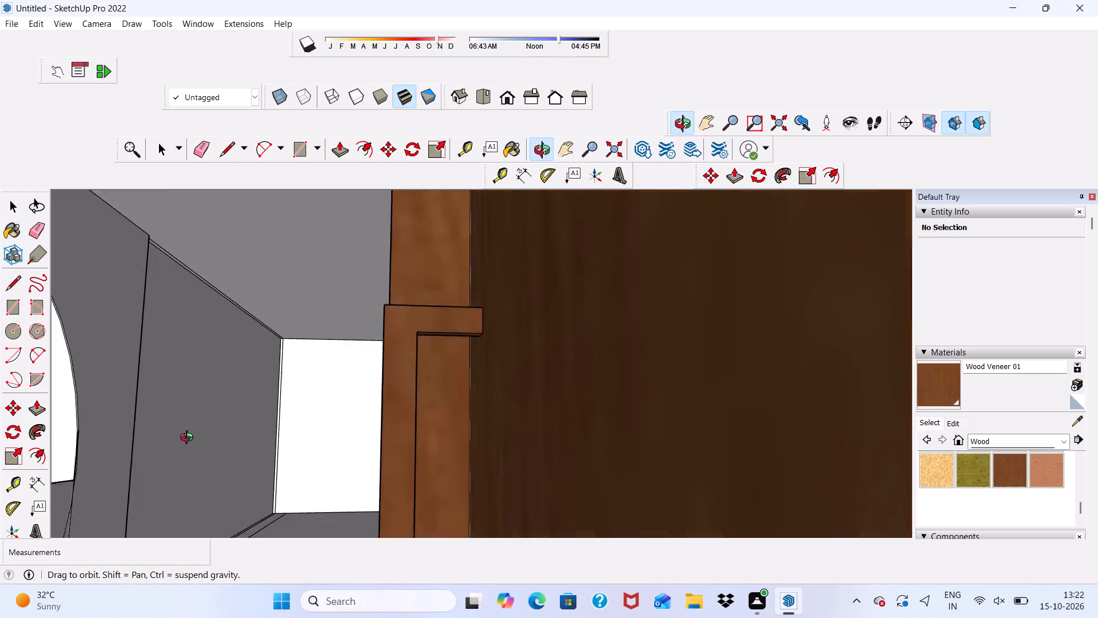
middle_drag(189, 439, 405, 459)
scroll(110, 564, down, 1)
Paint the green-framed top balcony's door frame front, door leaf front and handle-side inner jamb with Wood Veneer 01.
scroll(359, 351, down, 18)
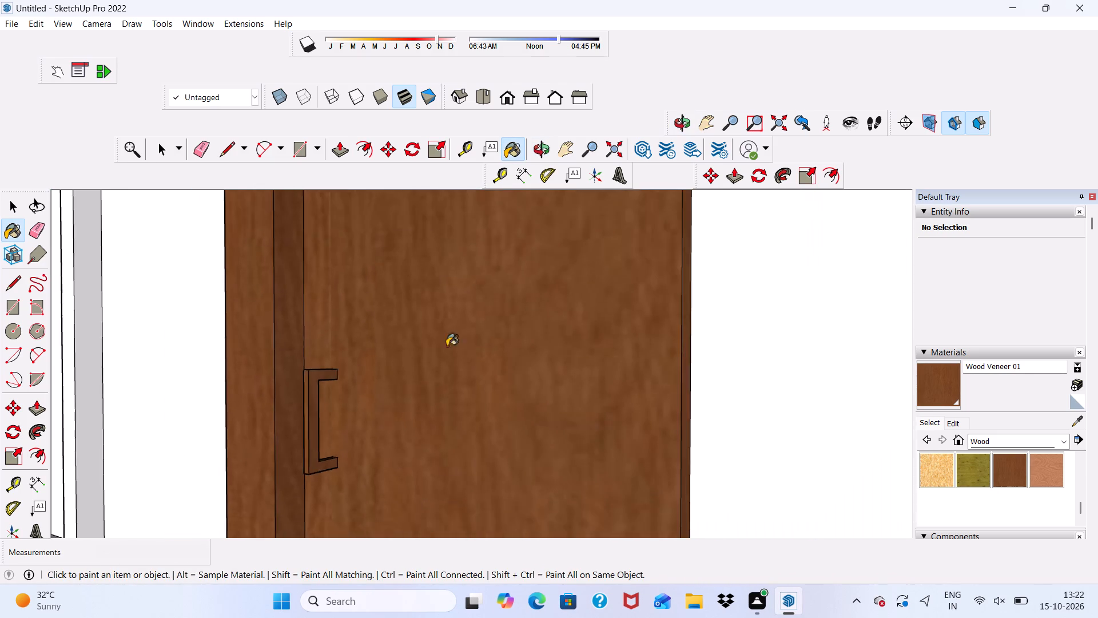
scroll(447, 346, down, 11)
scroll(0, 400, down, 11)
scroll(108, 464, down, 10)
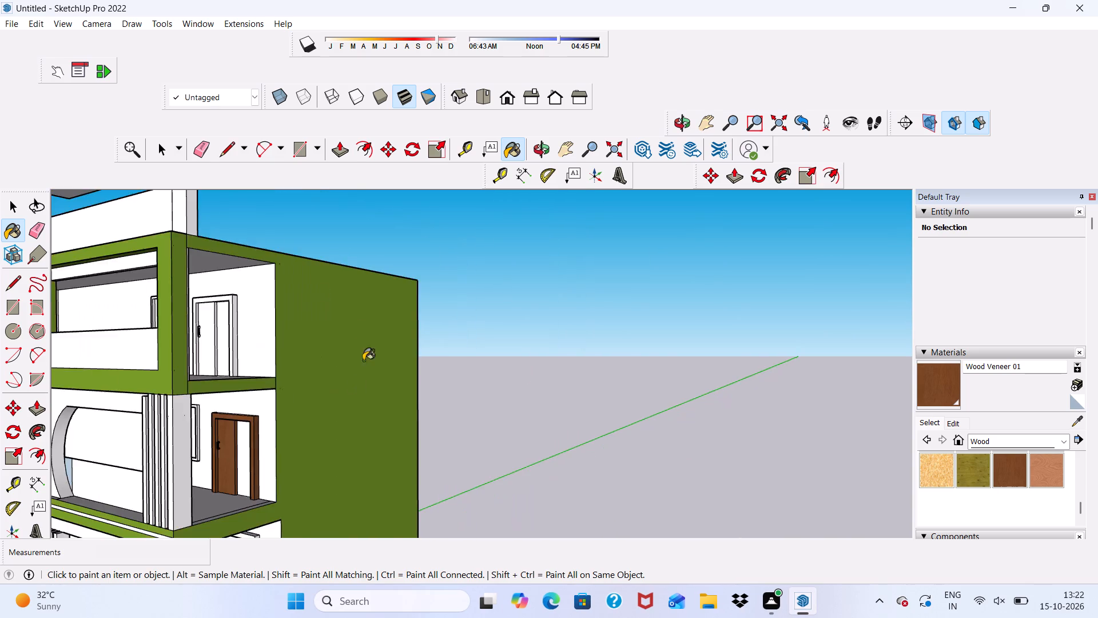
scroll(363, 360, down, 7)
scroll(206, 530, up, 7)
scroll(189, 458, down, 1)
middle_drag(192, 457, 361, 493)
scroll(288, 477, down, 6)
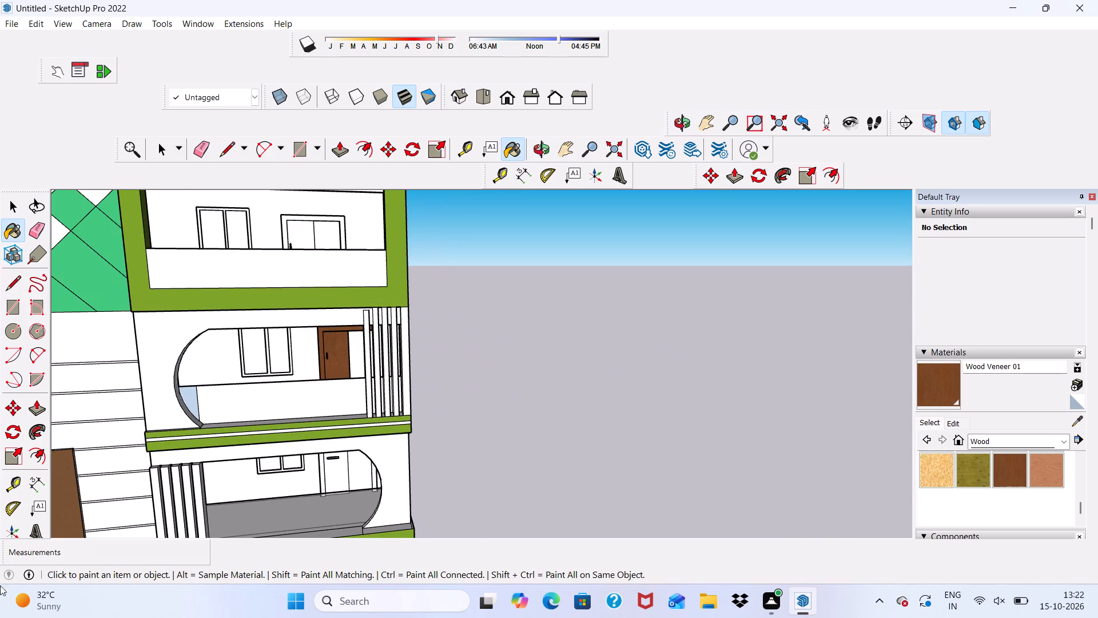
scroll(351, 218, up, 6)
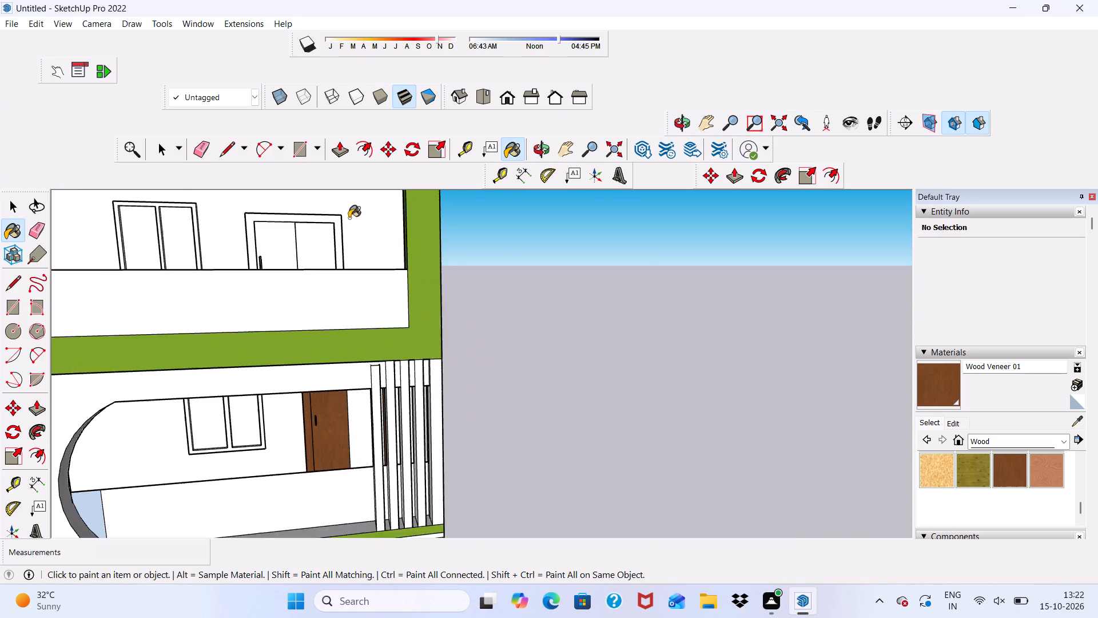
scroll(349, 218, up, 9)
click(305, 208)
scroll(228, 242, up, 1)
click(206, 263)
scroll(200, 263, up, 5)
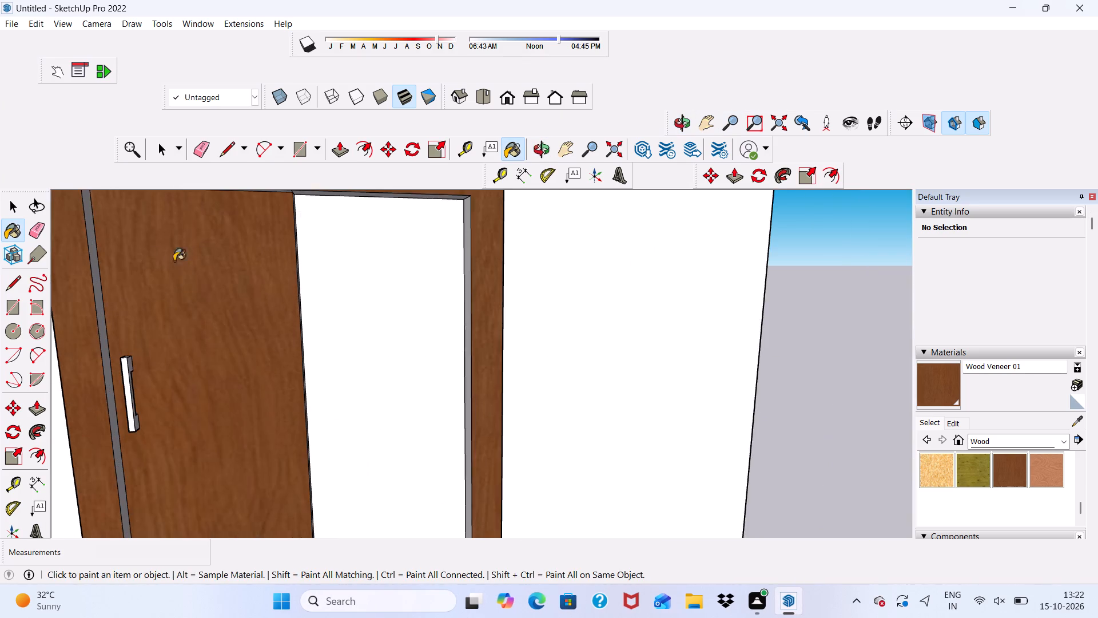
scroll(122, 267, up, 1)
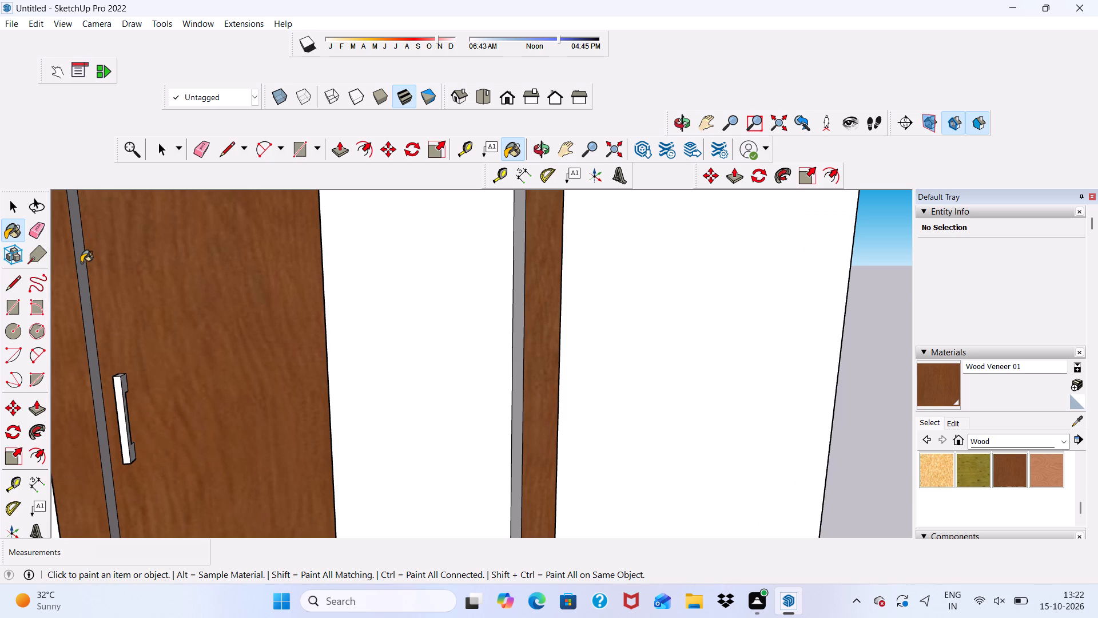
click(79, 263)
Paint the top balcony door handle's front face and its side face towards the door opening with Wood Veneer 01.
scroll(102, 367, up, 9)
click(101, 381)
scroll(101, 381, up, 2)
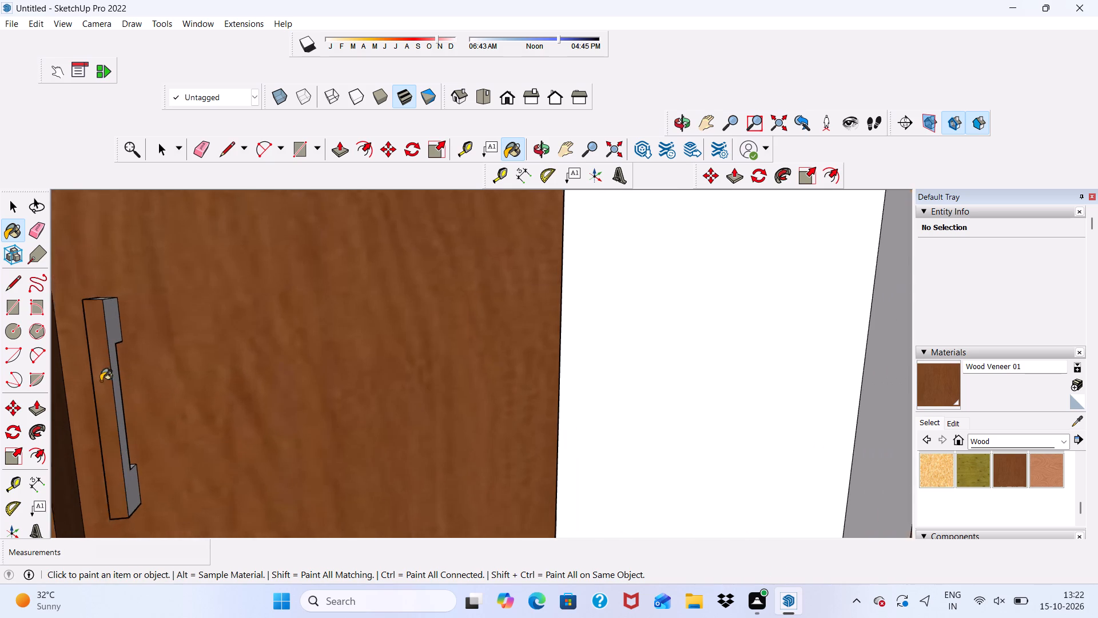
scroll(101, 381, up, 3)
click(122, 371)
scroll(115, 322, down, 4)
Paint the handle's frame-side face, top face and the upper face of its lower arm with Wood Veneer 01.
middle_drag(133, 348, 154, 352)
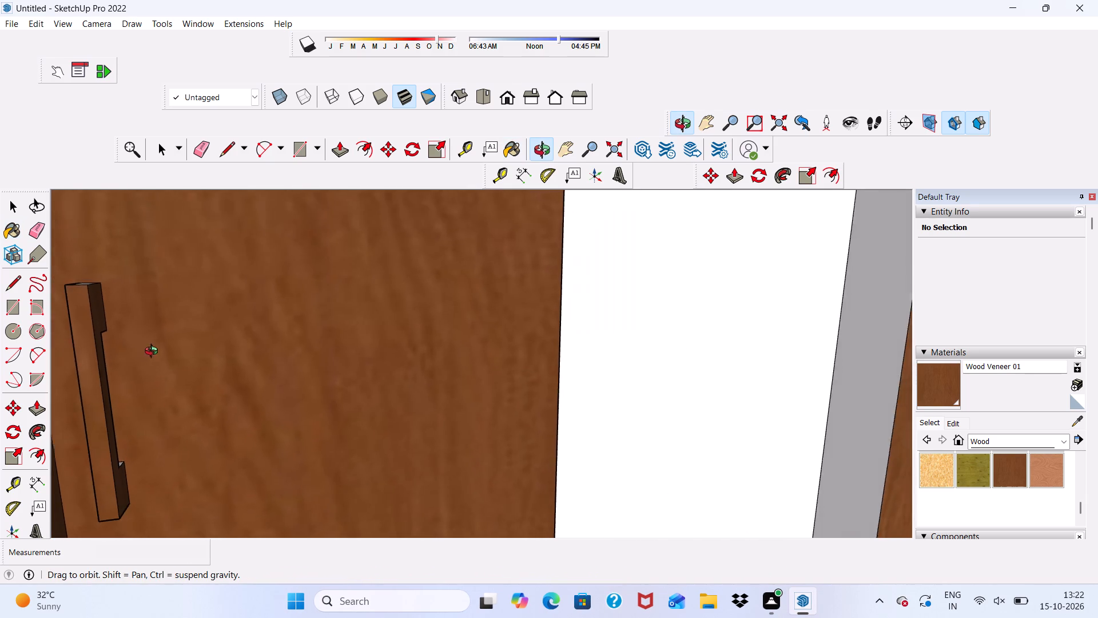
middle_drag(154, 352, 361, 348)
scroll(408, 287, down, 6)
scroll(392, 338, up, 1)
scroll(392, 338, down, 1)
middle_drag(392, 338, 280, 363)
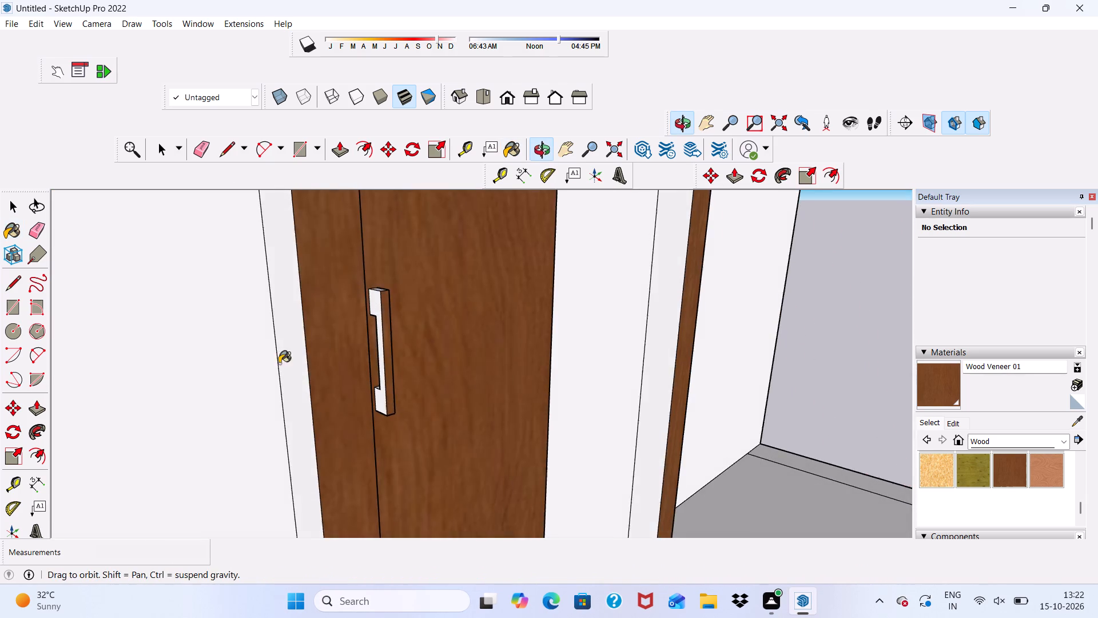
scroll(353, 331, up, 5)
click(375, 290)
scroll(367, 271, up, 4)
click(381, 277)
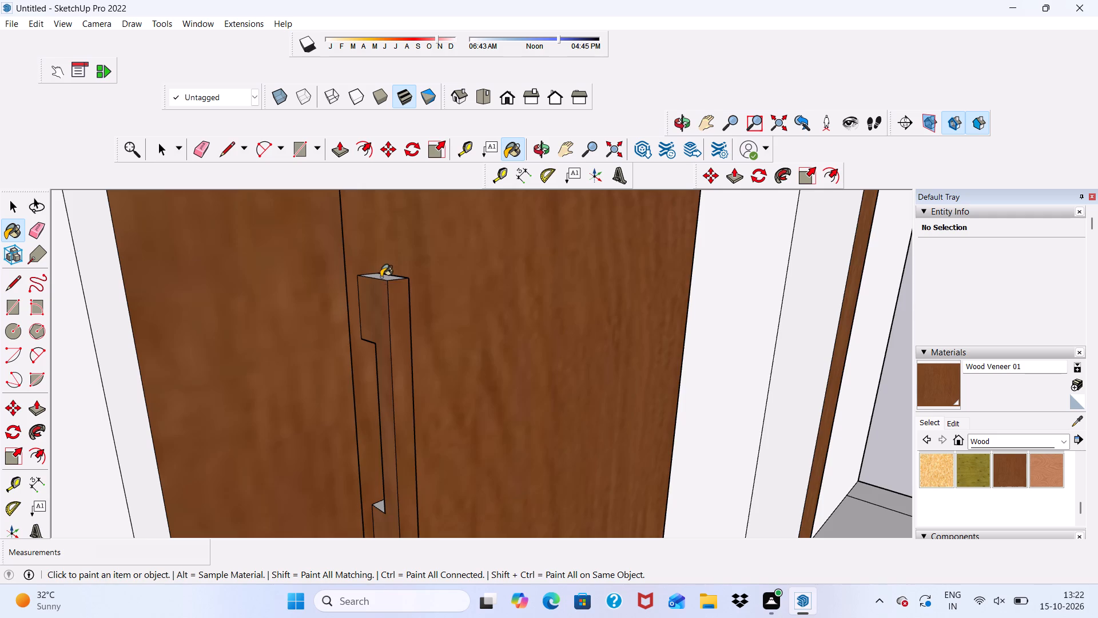
scroll(395, 413, up, 9)
scroll(313, 353, down, 6)
scroll(372, 498, up, 5)
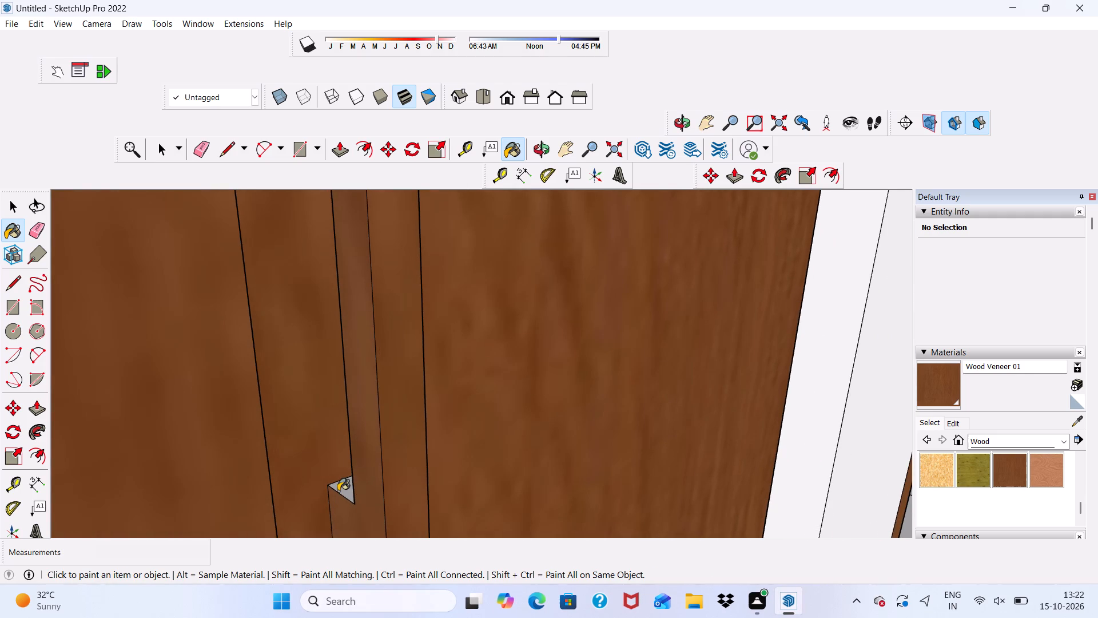
click(344, 485)
scroll(344, 482, down, 3)
middle_drag(449, 475, 83, 513)
scroll(512, 390, up, 1)
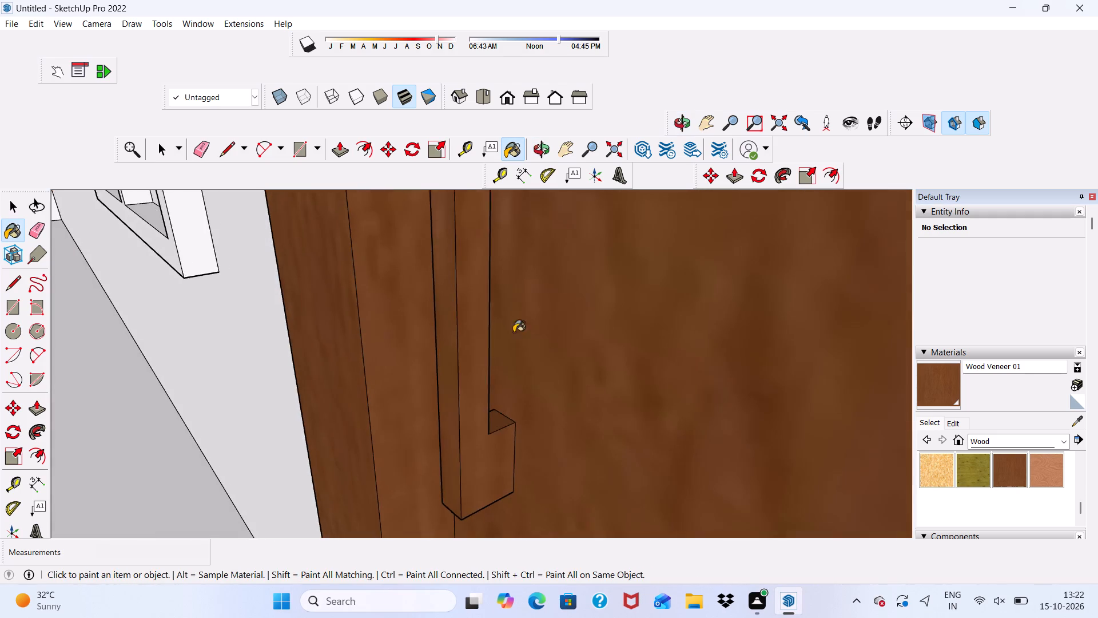
Paint the door leaf's exposed edge, the inner jamb opposite the handle and the frame head's underside with Wood Veneer 01.
scroll(492, 332, down, 20)
scroll(492, 332, down, 2)
scroll(679, 267, up, 6)
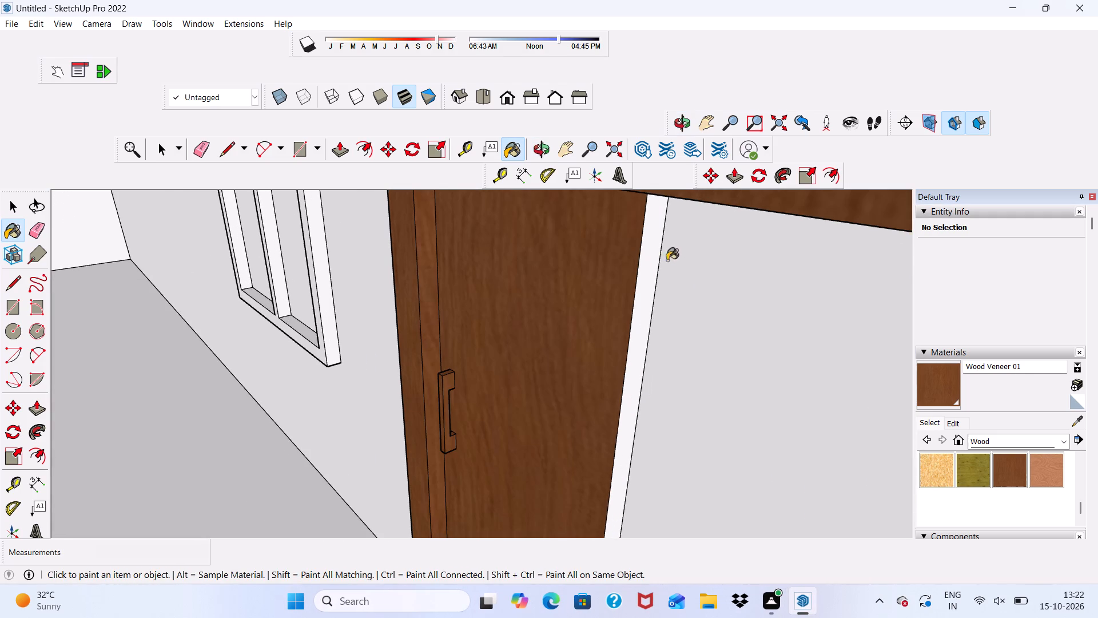
click(646, 260)
scroll(610, 327, down, 1)
middle_drag(610, 327, 828, 257)
scroll(798, 284, down, 2)
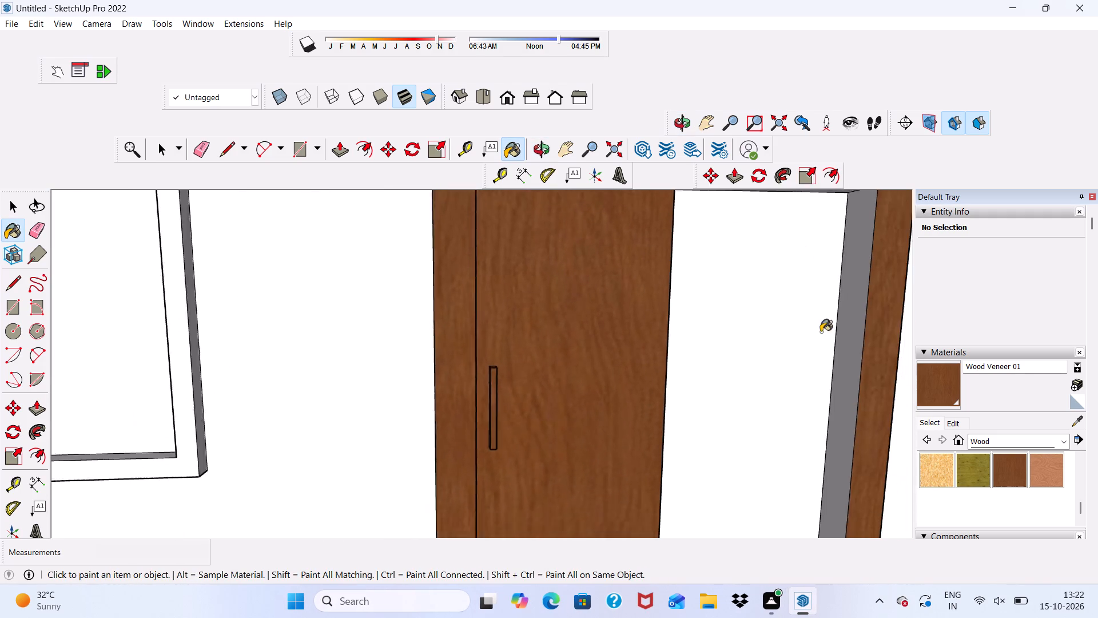
scroll(821, 332, down, 1)
click(843, 332)
scroll(777, 215, up, 5)
click(781, 201)
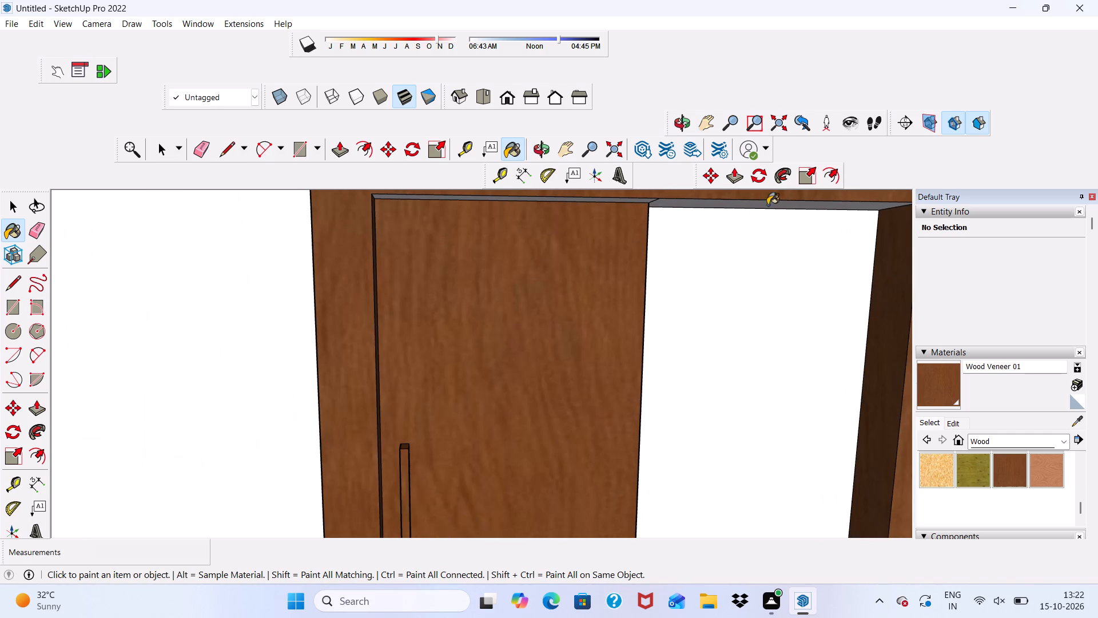
click(624, 201)
scroll(610, 226, down, 11)
Paint the top balcony door frame's handle-side outer face and its top face with Wood Veneer 01.
middle_drag(645, 295, 646, 298)
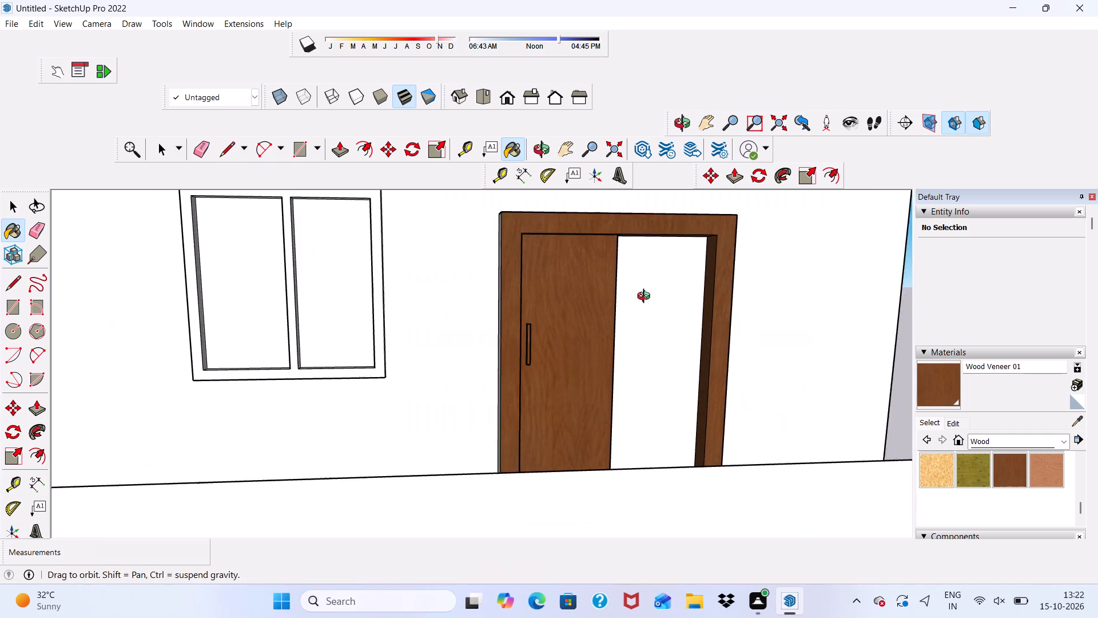
middle_drag(646, 298, 654, 371)
scroll(425, 418, up, 5)
scroll(532, 348, up, 2)
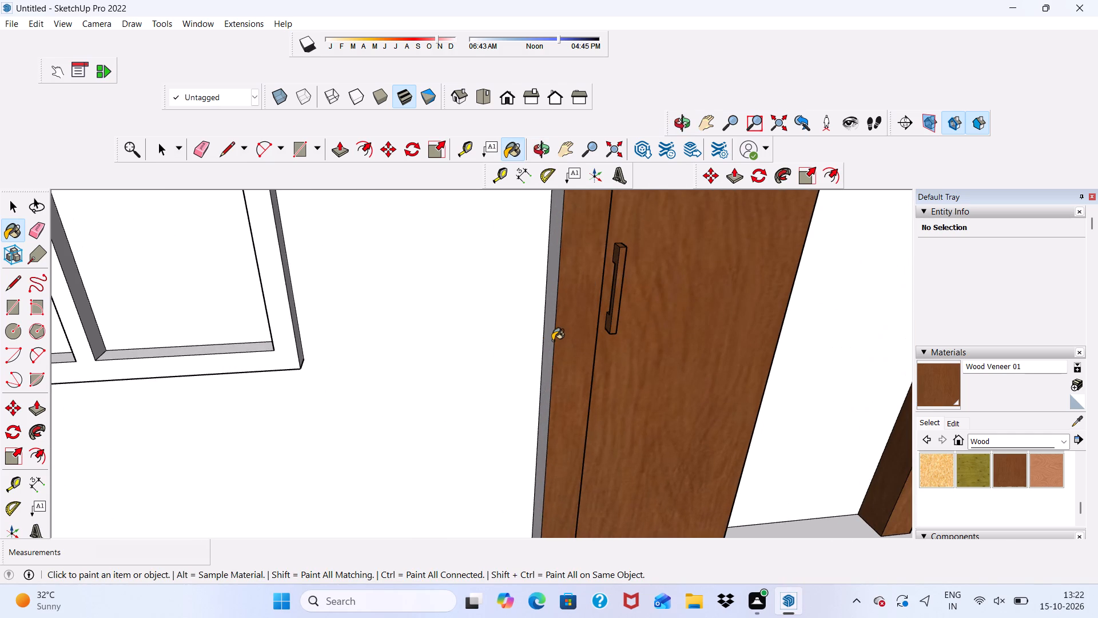
click(548, 342)
scroll(547, 361, down, 6)
middle_drag(570, 347, 571, 338)
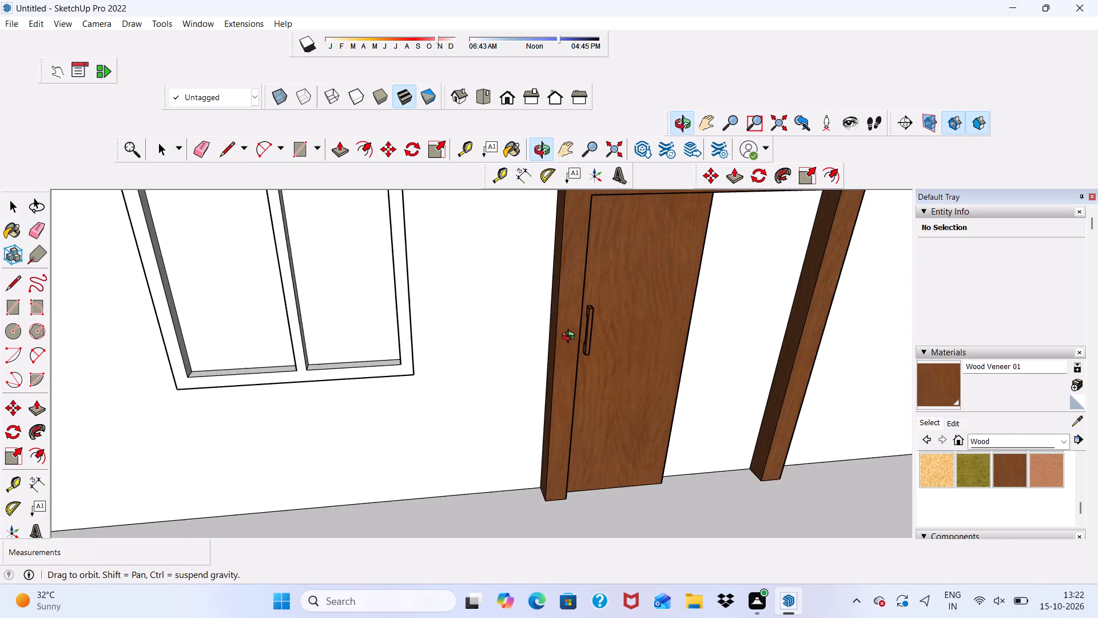
middle_drag(571, 338, 560, 352)
scroll(544, 340, down, 4)
scroll(613, 294, up, 10)
scroll(619, 292, down, 5)
middle_drag(637, 327, 628, 274)
scroll(629, 203, up, 17)
click(560, 270)
scroll(560, 304, down, 4)
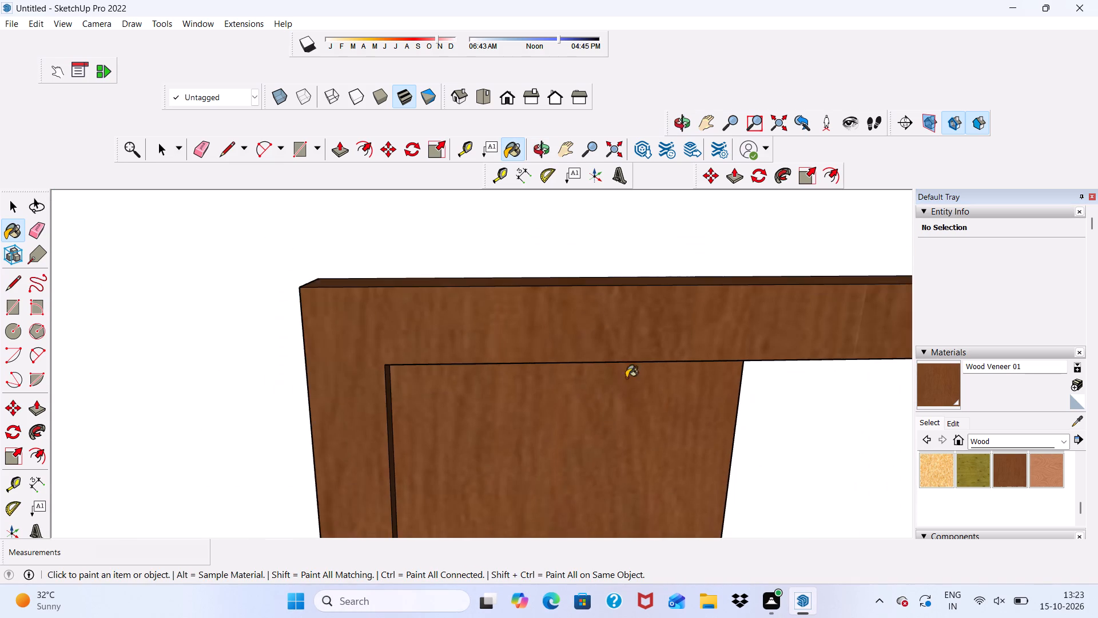
Paint the top balcony door frame's outer side face opposite the handle with Wood Veneer 01.
middle_drag(762, 381, 601, 362)
scroll(579, 348, down, 6)
scroll(667, 346, down, 4)
scroll(918, 379, down, 2)
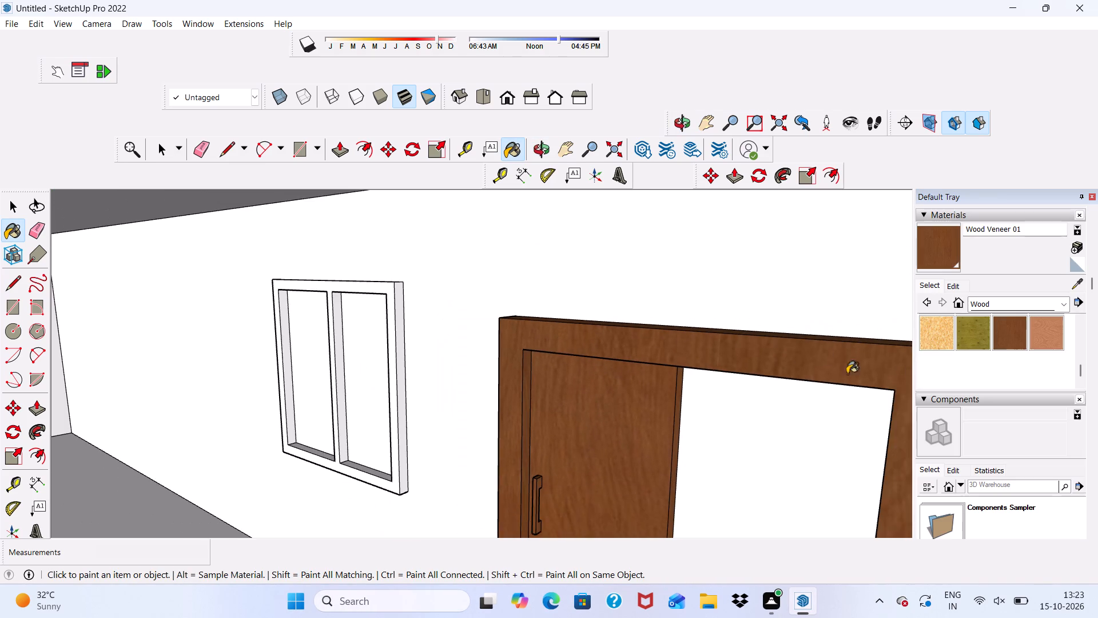
scroll(847, 374, down, 3)
scroll(793, 388, down, 3)
middle_drag(854, 394, 769, 394)
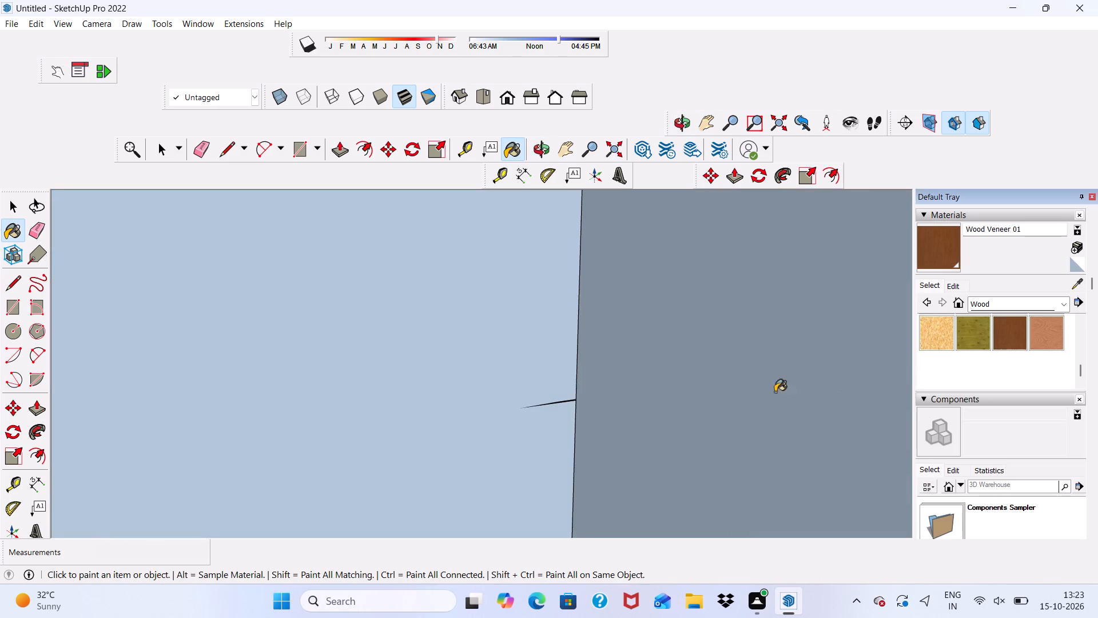
scroll(682, 377, down, 1)
middle_drag(681, 377, 834, 362)
scroll(841, 363, down, 1)
scroll(847, 363, up, 1)
scroll(813, 355, down, 15)
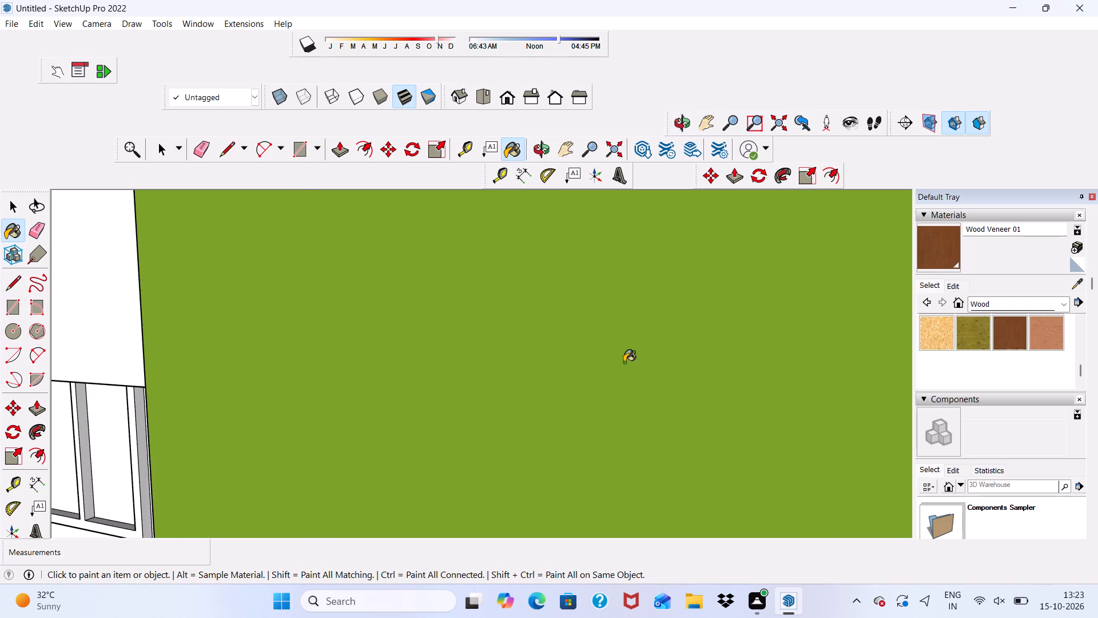
scroll(624, 362, down, 13)
scroll(292, 432, down, 4)
middle_drag(317, 450, 401, 432)
scroll(401, 432, up, 14)
click(390, 425)
scroll(394, 418, down, 5)
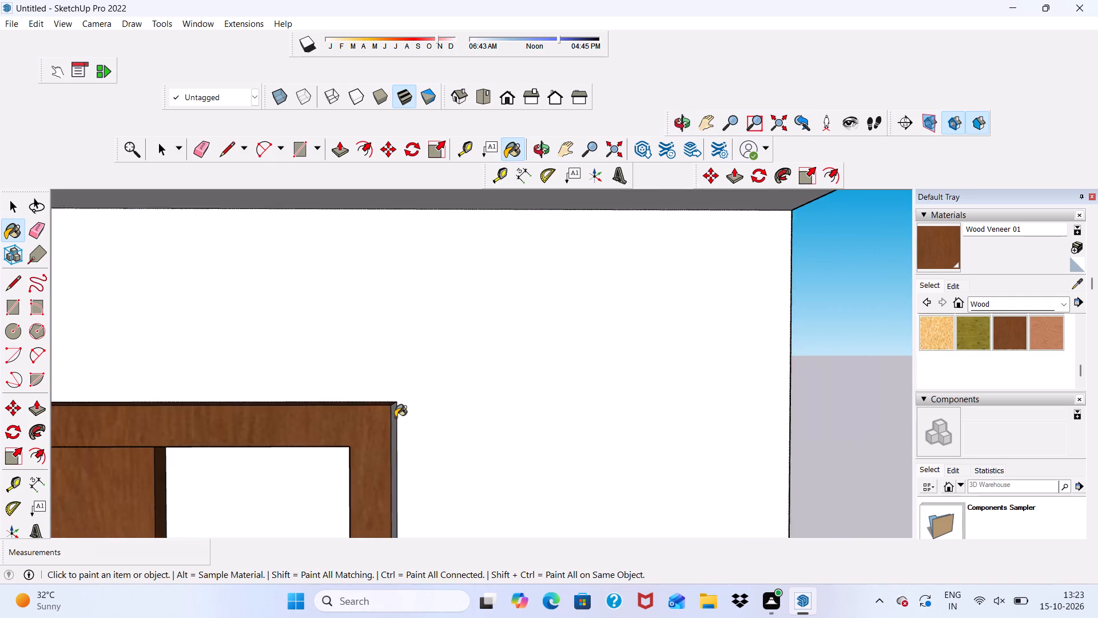
scroll(393, 417, up, 3)
click(392, 417)
drag(397, 413, 393, 419)
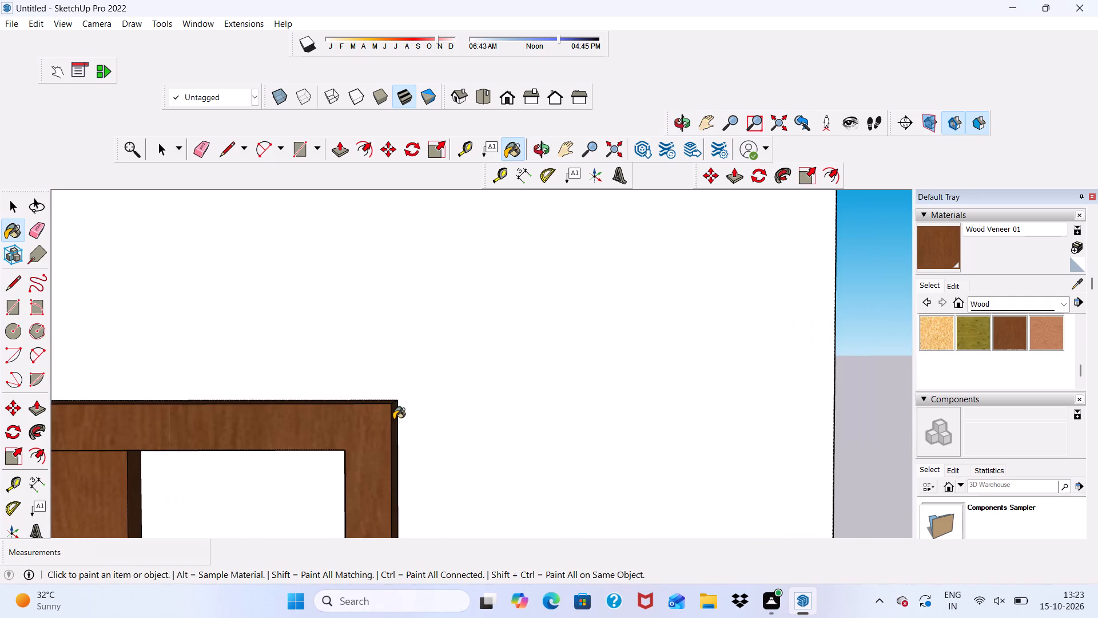
Paint the third balcony door from the top with Wood Veneer 01: leaf front, frame front, handle-side inner jamb and the reveal above the leaf.
scroll(393, 419, down, 20)
scroll(393, 419, down, 4)
scroll(520, 430, down, 11)
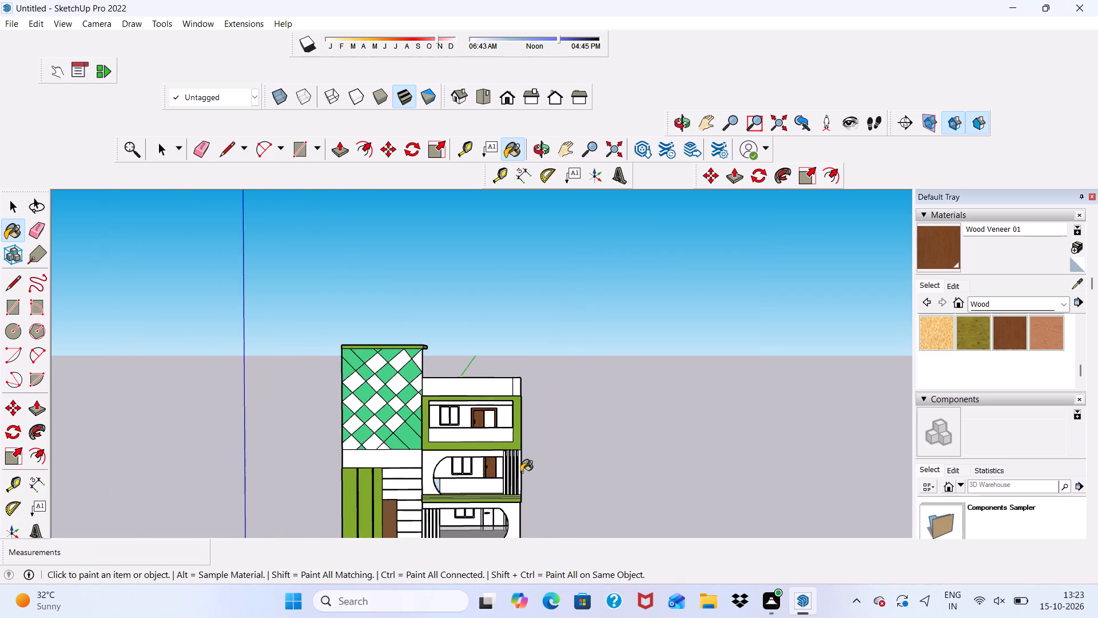
scroll(510, 531, up, 7)
scroll(473, 394, down, 6)
scroll(464, 482, up, 20)
scroll(464, 482, up, 2)
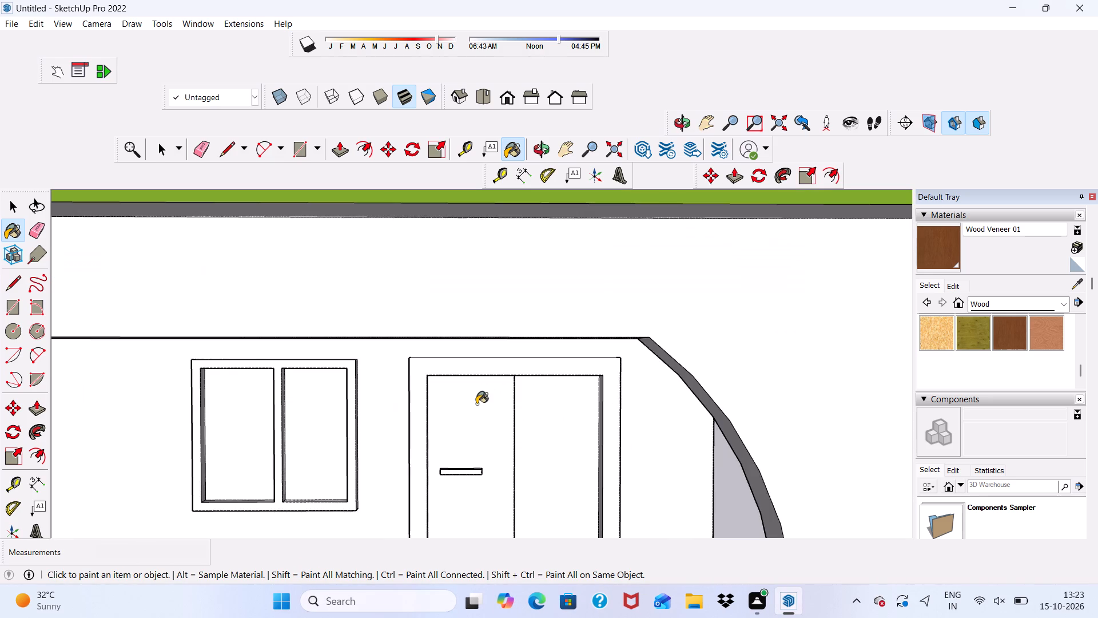
click(457, 411)
scroll(463, 360, up, 5)
click(463, 360)
scroll(378, 417, up, 13)
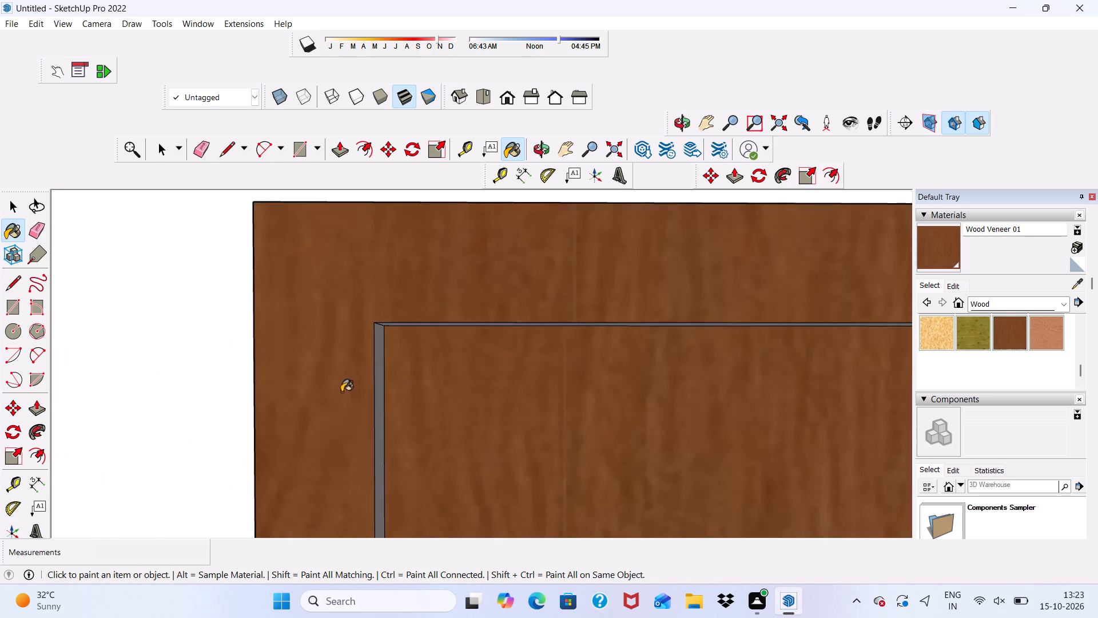
click(384, 380)
scroll(418, 334, up, 4)
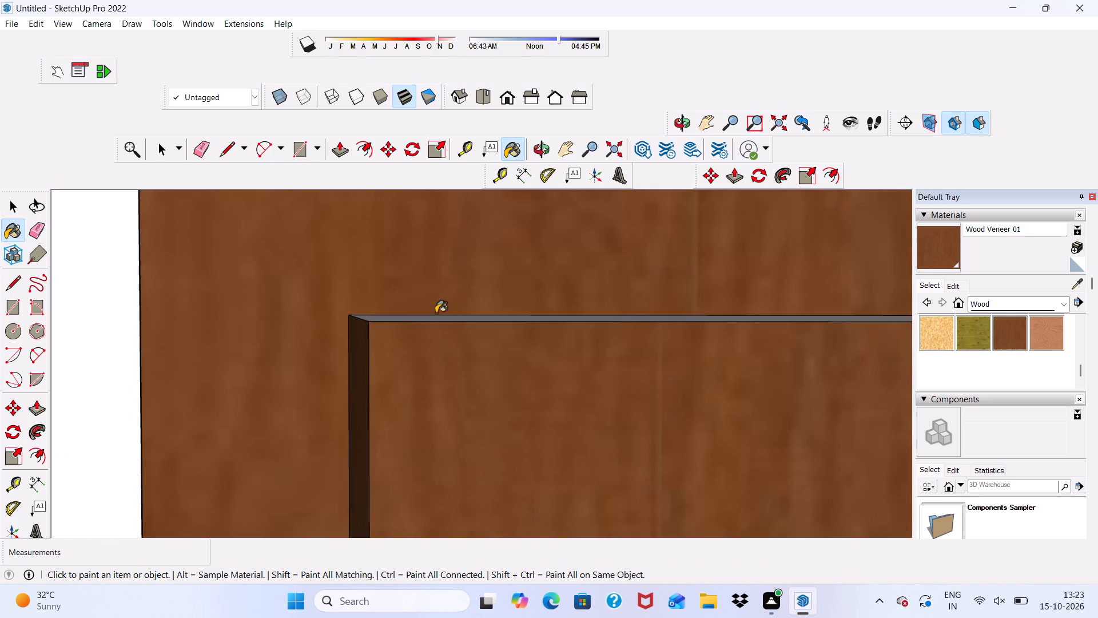
click(431, 319)
Paint the same door frame's handle-side outer face, top face and inner jamb opposite the handle with Wood Veneer 01.
scroll(445, 338, down, 1)
middle_drag(502, 377, 498, 366)
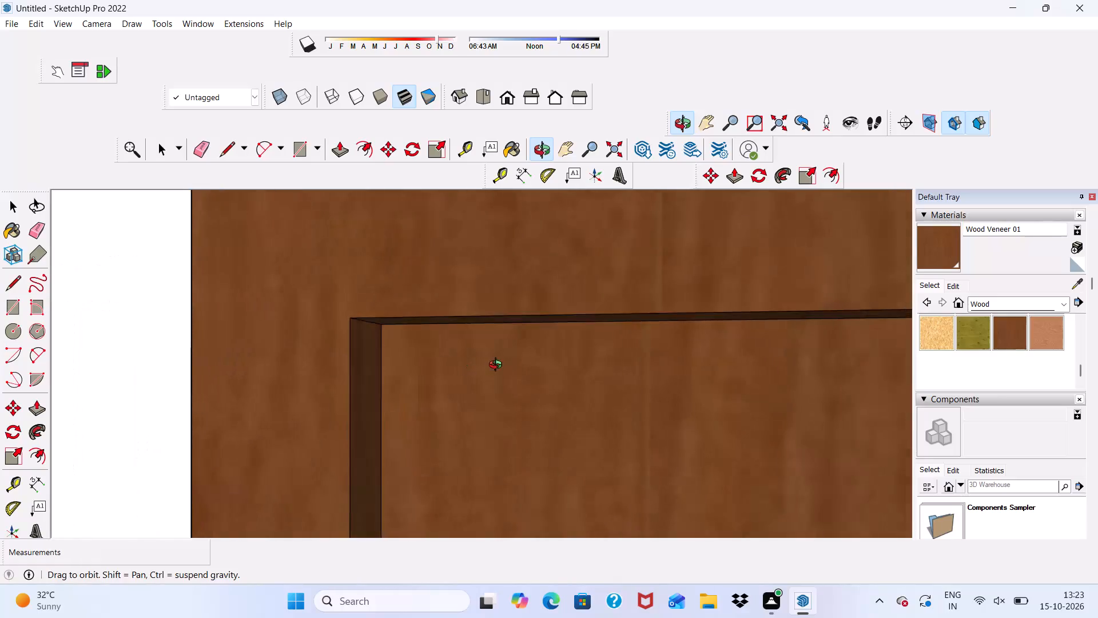
middle_drag(498, 366, 678, 326)
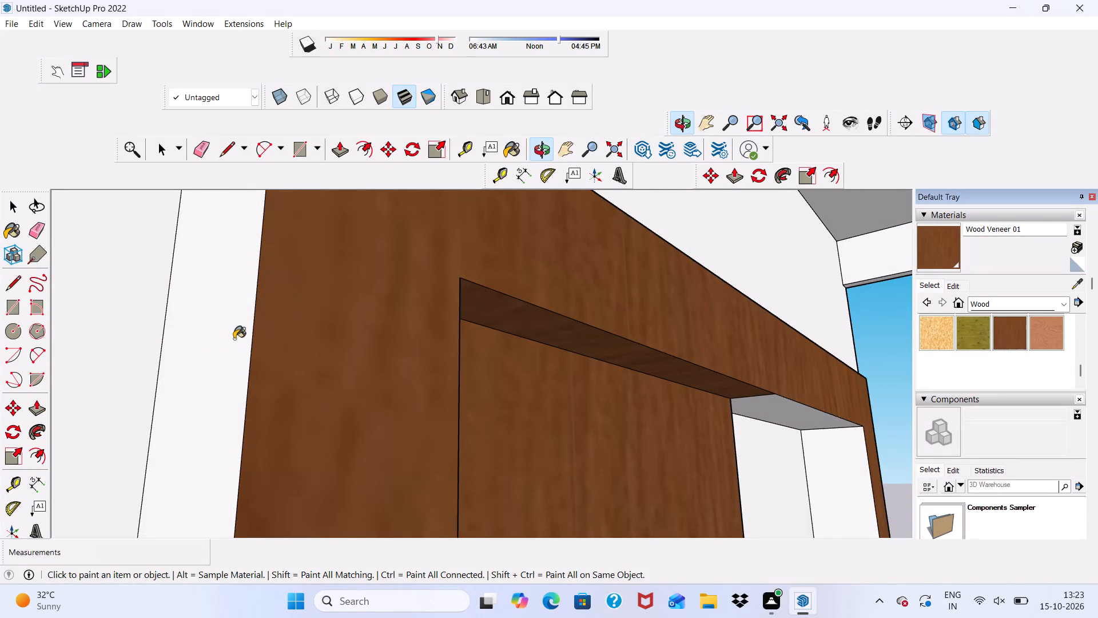
click(234, 339)
scroll(256, 330, down, 10)
middle_drag(706, 258, 655, 377)
scroll(651, 374, up, 3)
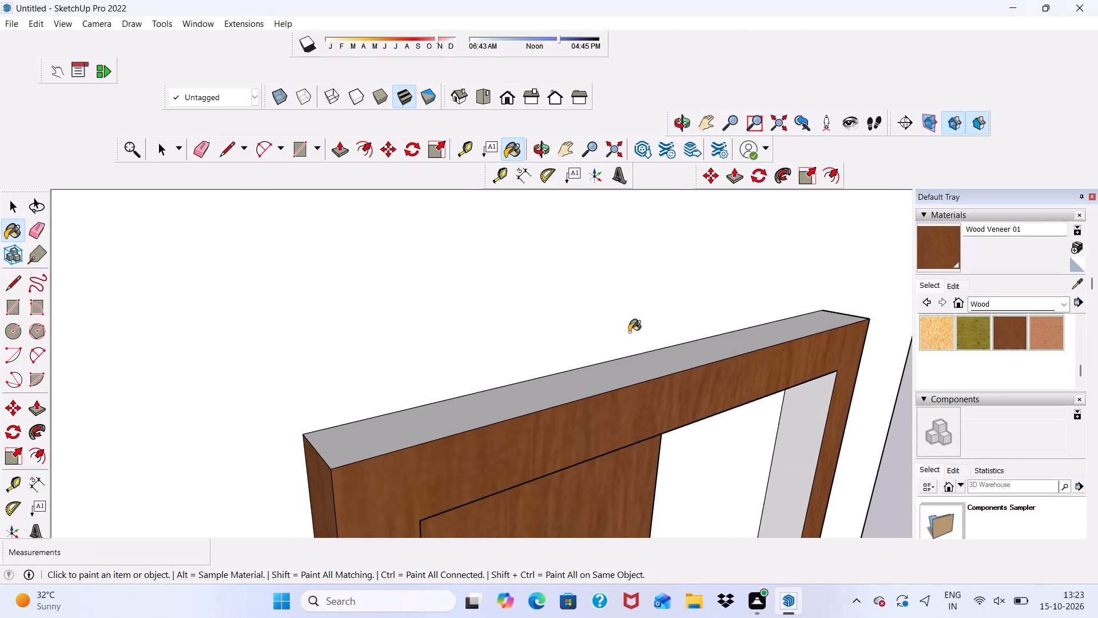
click(631, 377)
scroll(785, 443, up, 1)
click(815, 433)
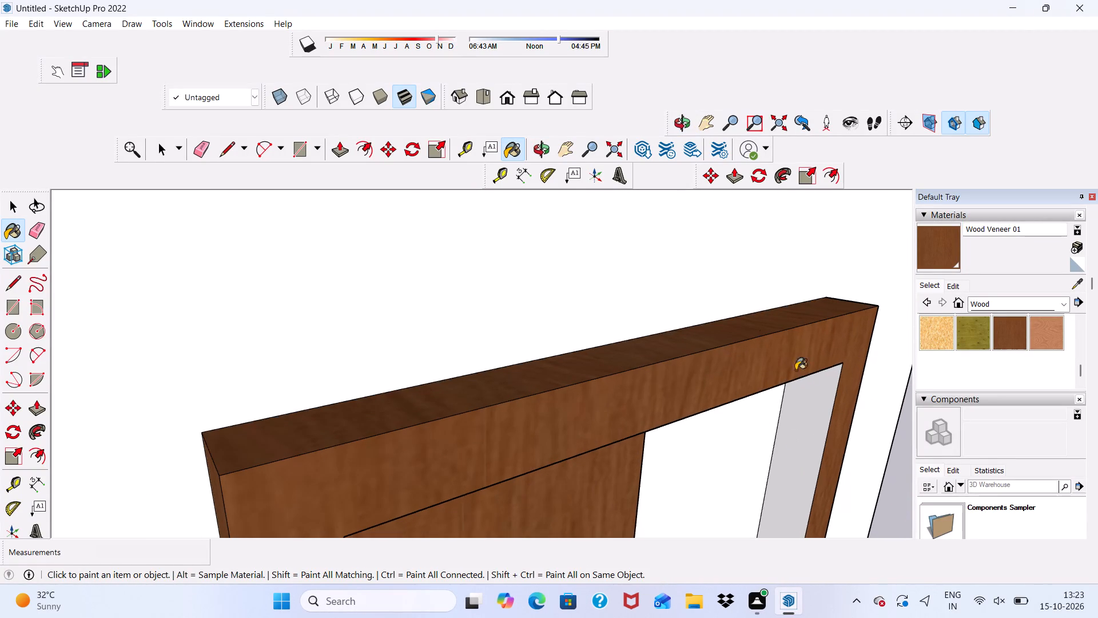
scroll(690, 330, down, 17)
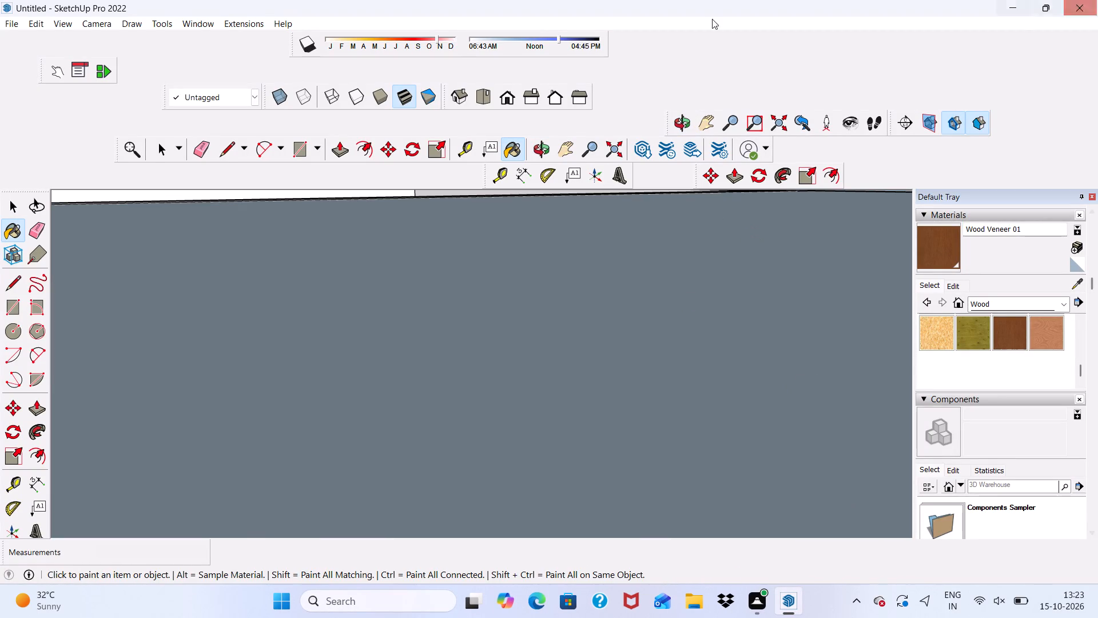
Paint the underside of the third balcony door frame's head, above the open half, with Wood Veneer 01.
click(512, 93)
scroll(506, 217, down, 20)
scroll(506, 217, down, 11)
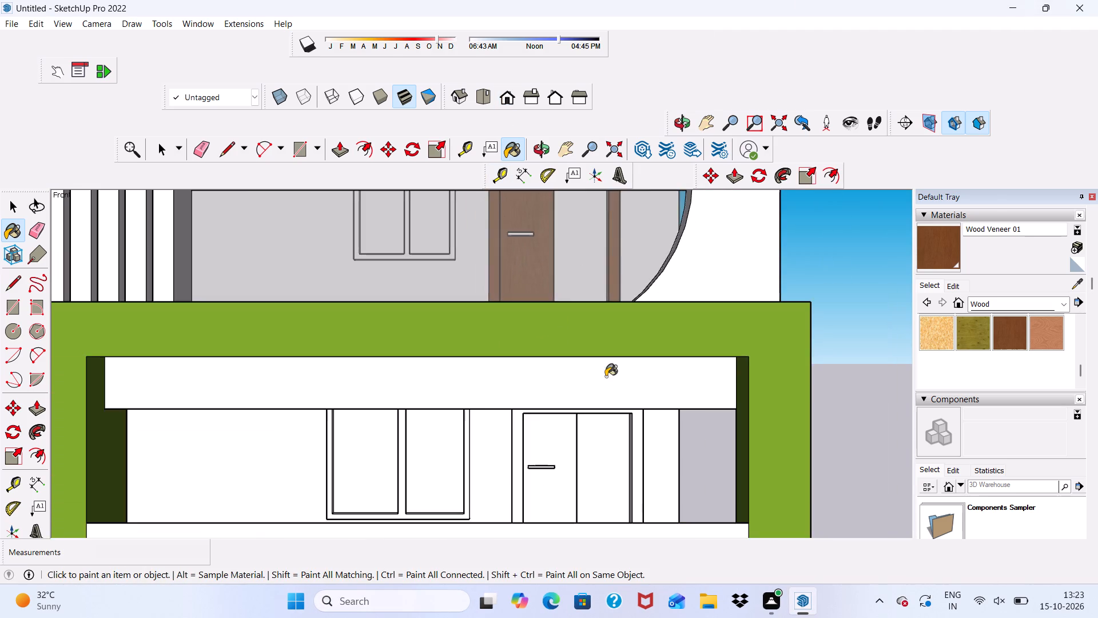
scroll(606, 377, down, 5)
scroll(576, 306, up, 6)
middle_drag(579, 275, 552, 312)
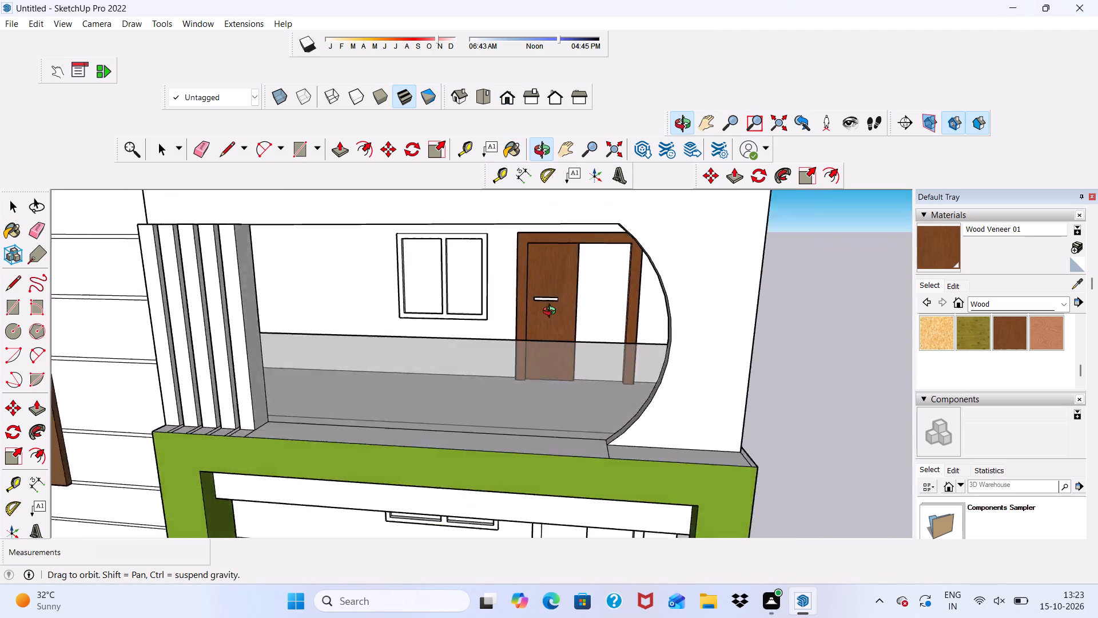
middle_drag(552, 312, 583, 217)
scroll(583, 216, up, 11)
scroll(580, 310, down, 2)
scroll(576, 351, up, 5)
click(570, 326)
scroll(567, 338, down, 3)
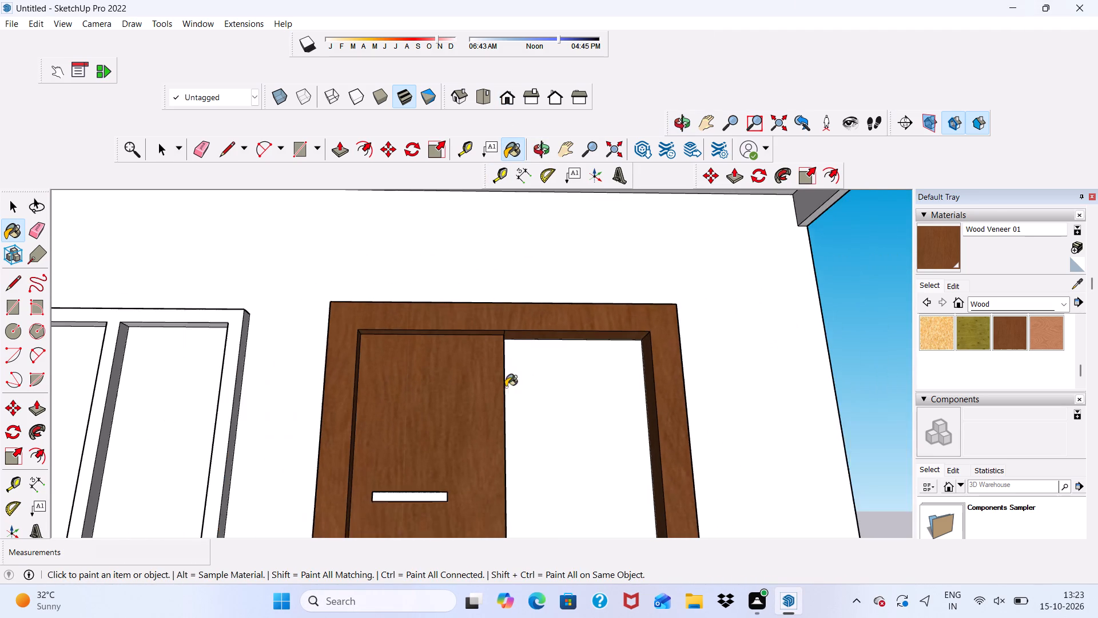
Paint the front, top and underside of the third balcony door's handle with Wood Veneer 01.
middle_drag(436, 392, 430, 479)
scroll(427, 498, up, 6)
click(422, 481)
scroll(428, 481, up, 8)
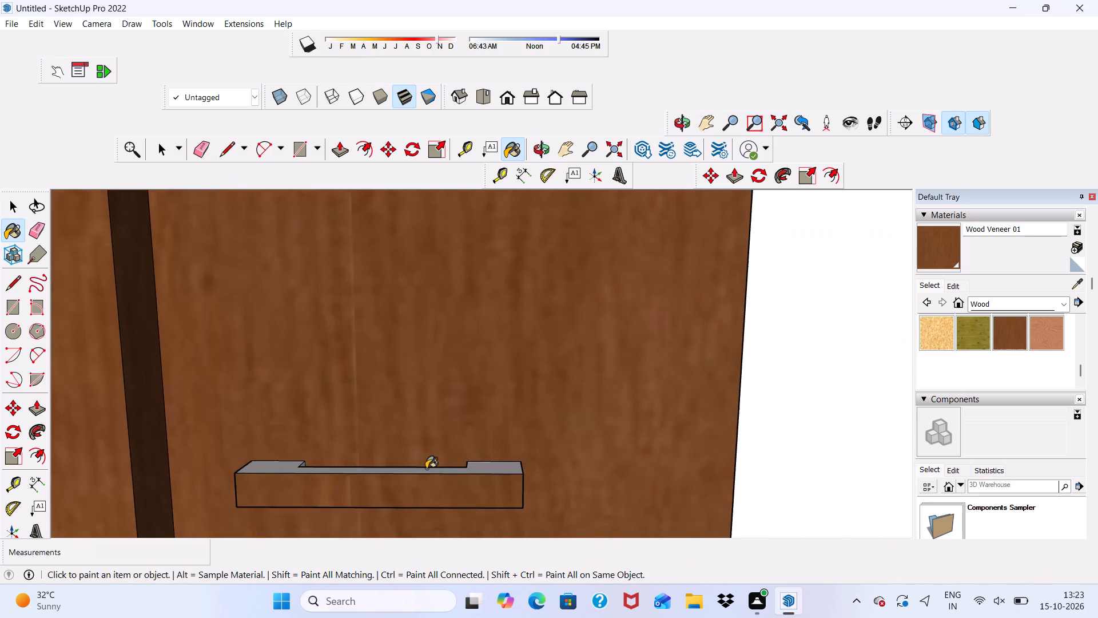
scroll(426, 469, up, 1)
click(425, 469)
scroll(482, 471, up, 1)
scroll(323, 450, down, 1)
middle_drag(312, 545, 322, 504)
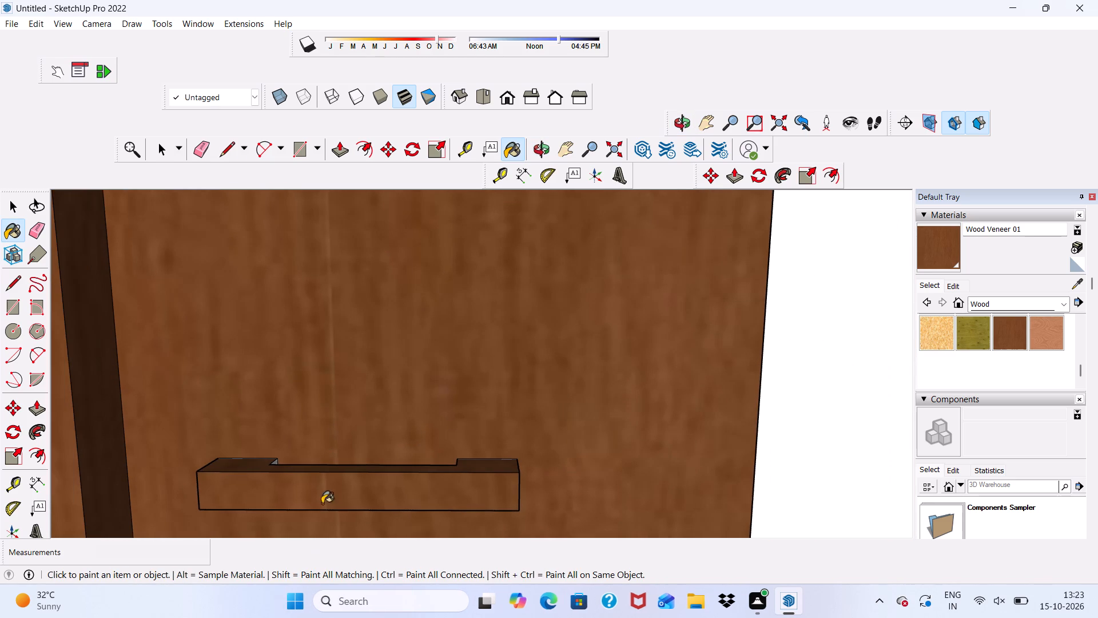
middle_drag(322, 504, 407, 385)
middle_drag(414, 442, 443, 256)
scroll(426, 448, up, 4)
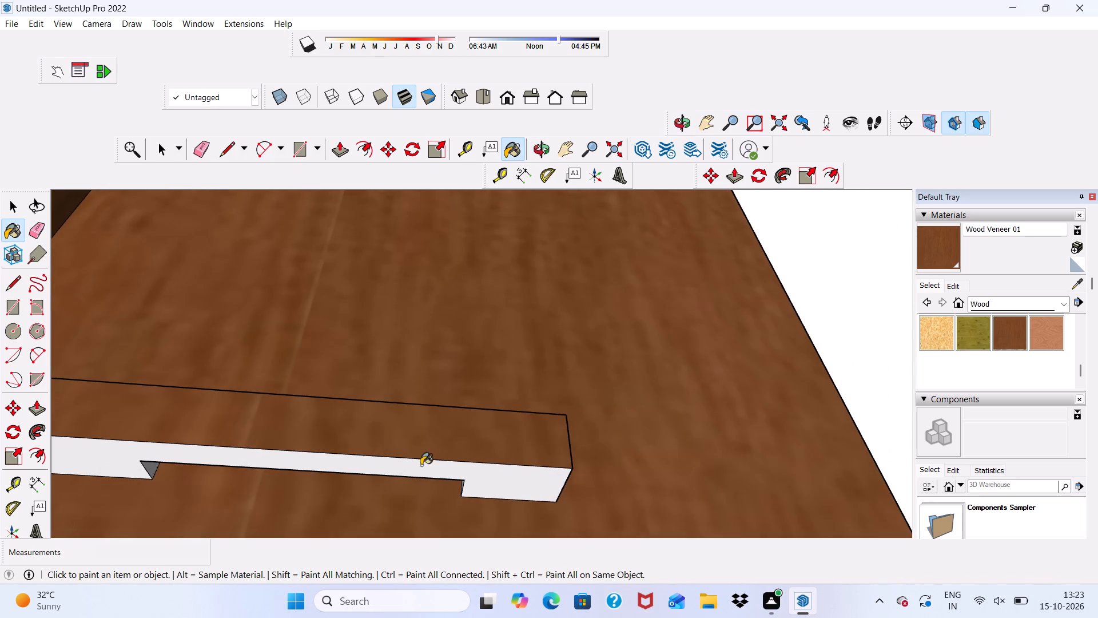
click(421, 465)
Paint the inner faces of both handle arms and the end face nearer the leaf's free edge with Wood Veneer 01.
scroll(448, 494, up, 3)
scroll(344, 469, down, 3)
middle_drag(344, 469, 492, 407)
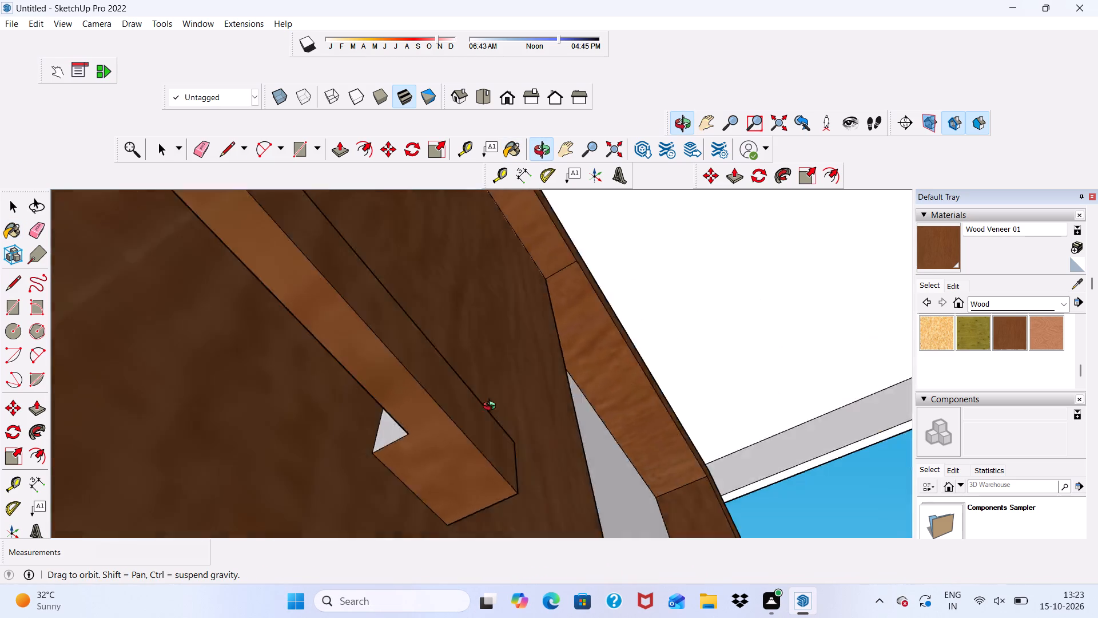
middle_drag(492, 407, 426, 407)
scroll(419, 468, up, 6)
click(417, 458)
scroll(437, 452, down, 5)
middle_drag(540, 435, 530, 438)
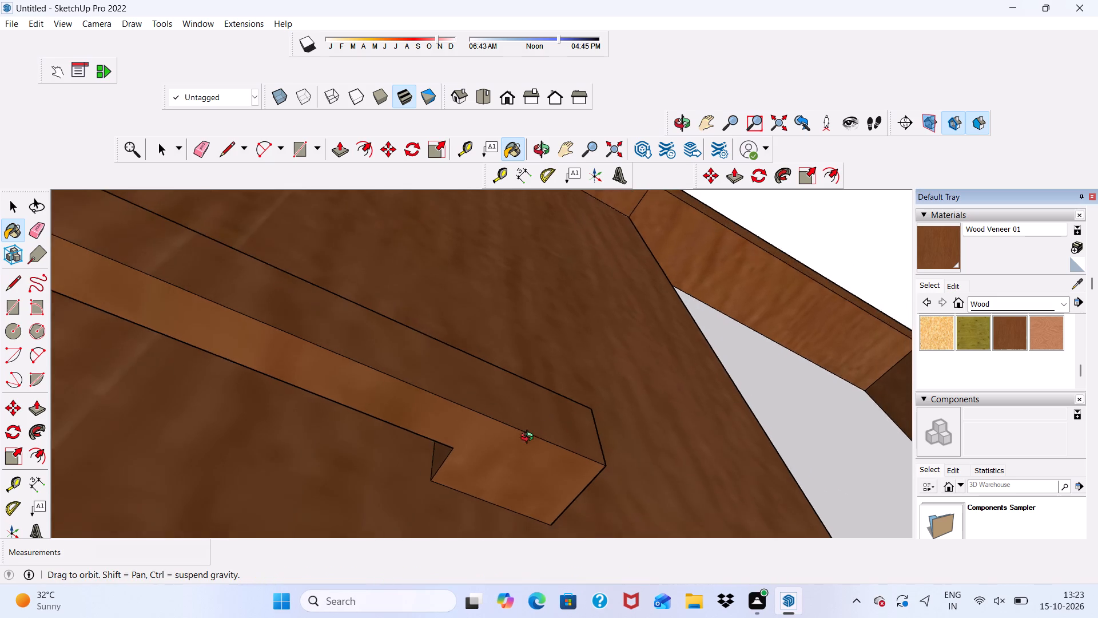
middle_drag(530, 438, 328, 438)
scroll(218, 462, up, 1)
scroll(287, 403, down, 4)
scroll(528, 381, up, 1)
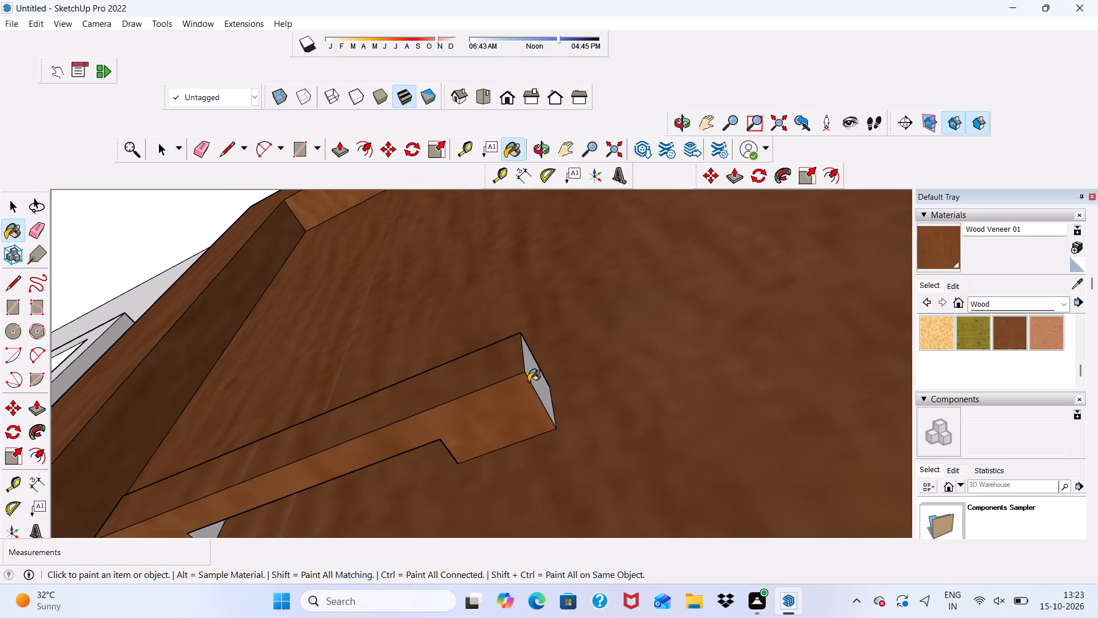
click(528, 382)
drag(537, 366, 529, 369)
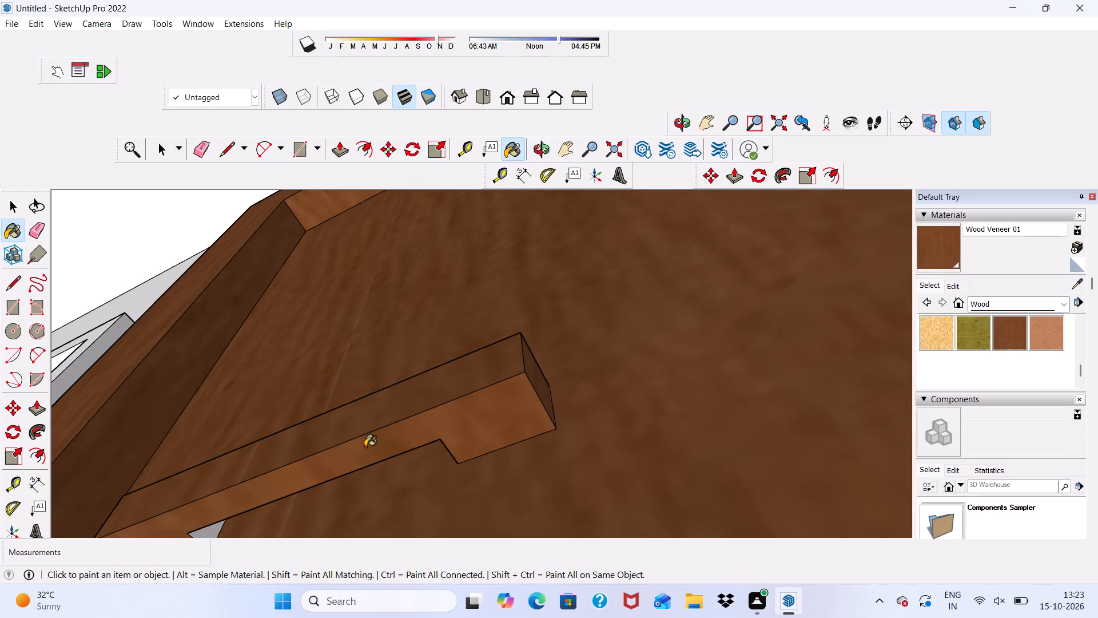
scroll(380, 439, down, 2)
scroll(225, 528, up, 10)
click(223, 526)
scroll(244, 503, down, 17)
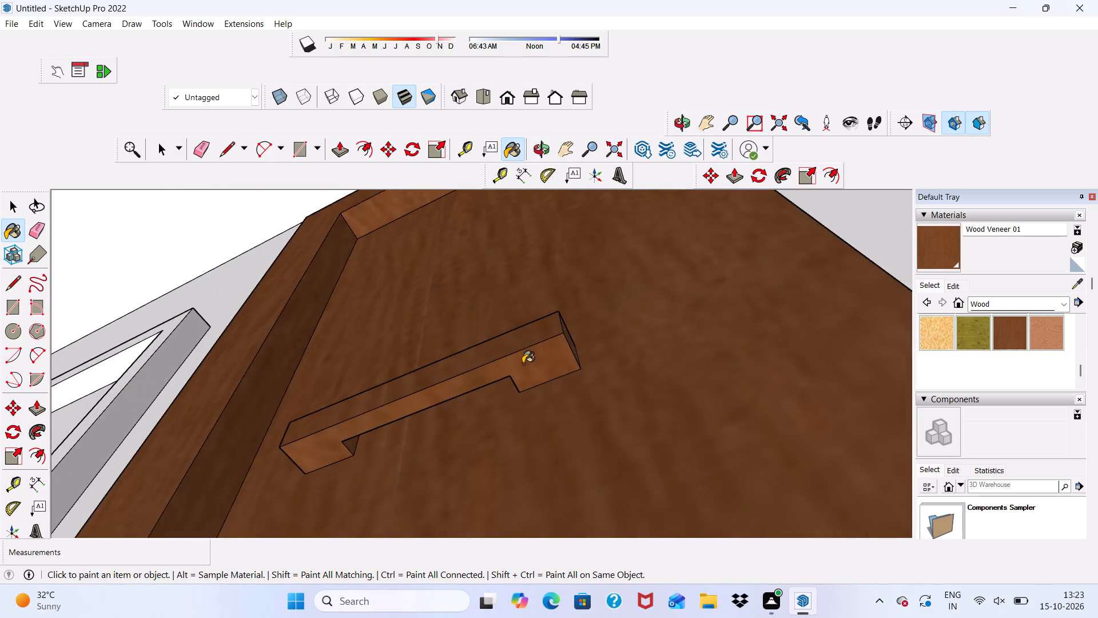
Paint the lowest balcony door's leaf front and frame front with Wood Veneer 01.
scroll(523, 363, down, 18)
click(507, 100)
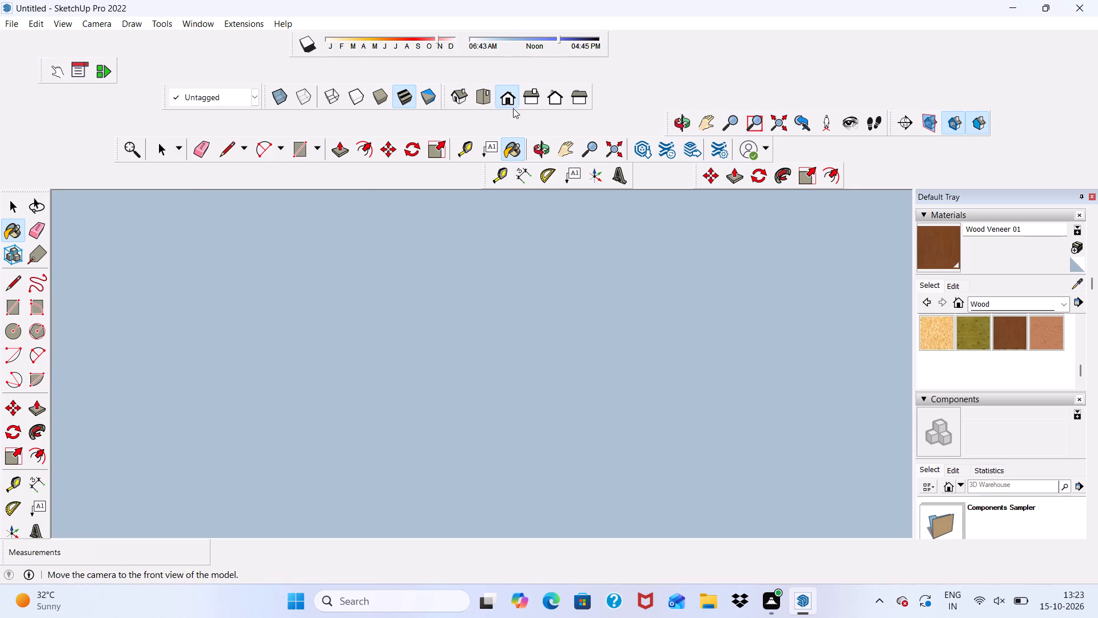
scroll(520, 283, down, 20)
scroll(520, 283, down, 1)
scroll(578, 485, up, 2)
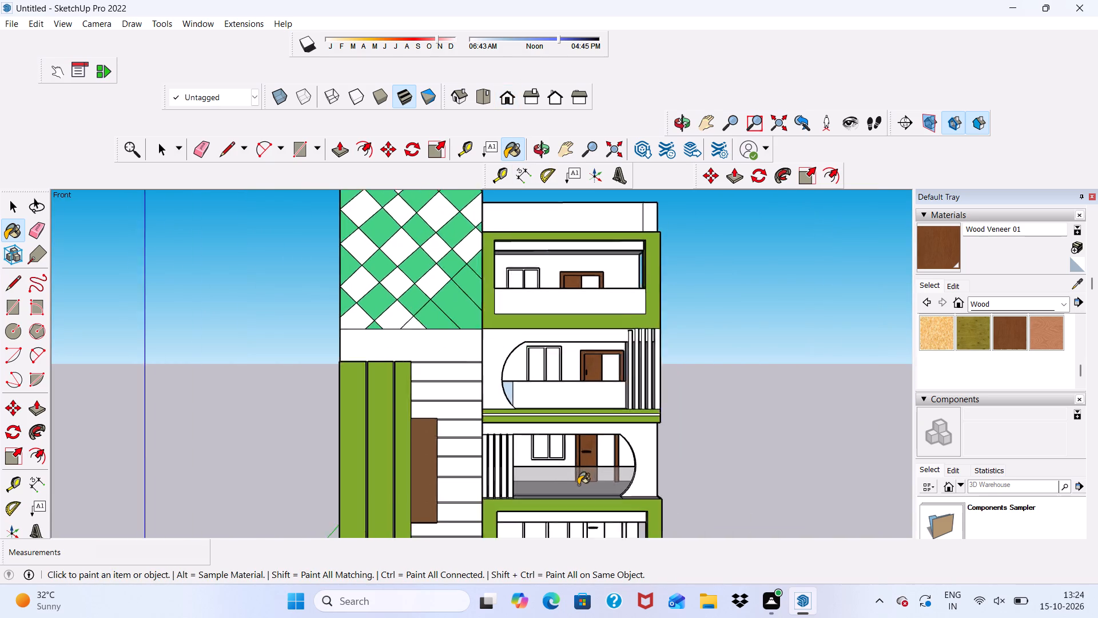
scroll(578, 485, up, 5)
scroll(574, 470, down, 7)
scroll(591, 384, up, 1)
scroll(575, 454, down, 4)
scroll(575, 536, up, 20)
scroll(575, 536, up, 3)
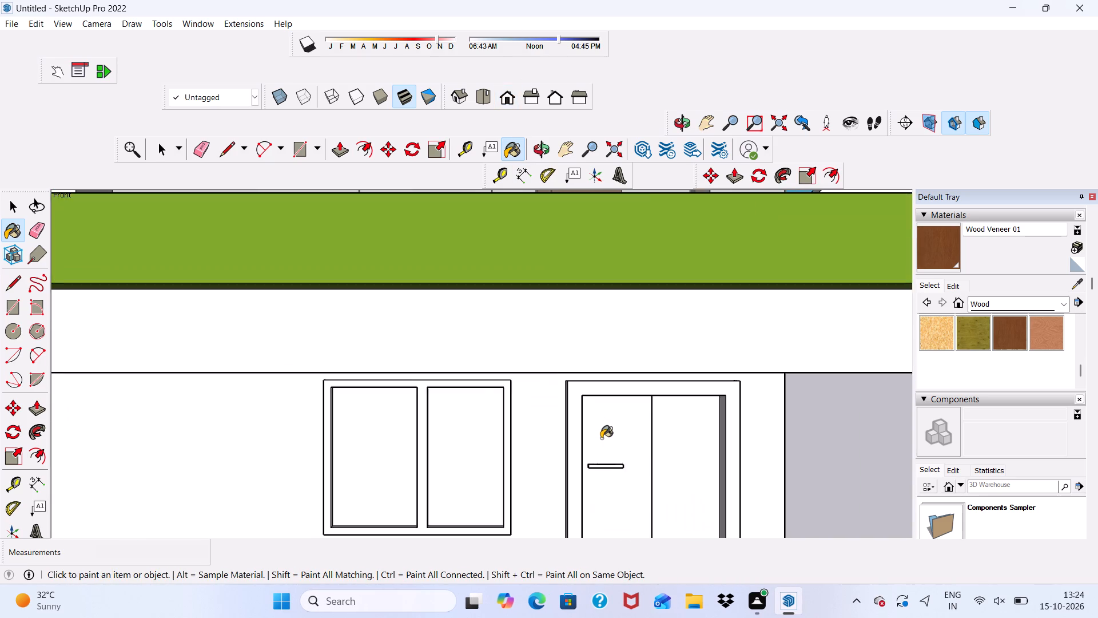
scroll(601, 438, up, 3)
click(604, 434)
click(586, 356)
Paint the lowest balcony door frame's handle-side outer face and its top face with Wood Veneer 01.
scroll(541, 378, up, 5)
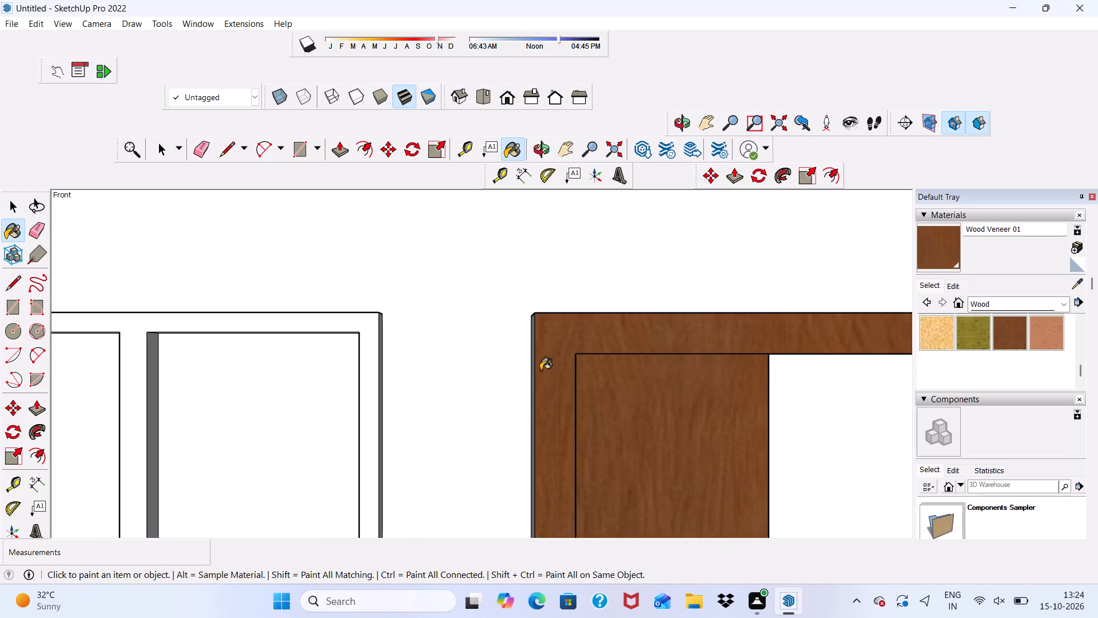
scroll(526, 349, up, 4)
click(535, 340)
scroll(580, 334, down, 1)
middle_drag(586, 339, 557, 447)
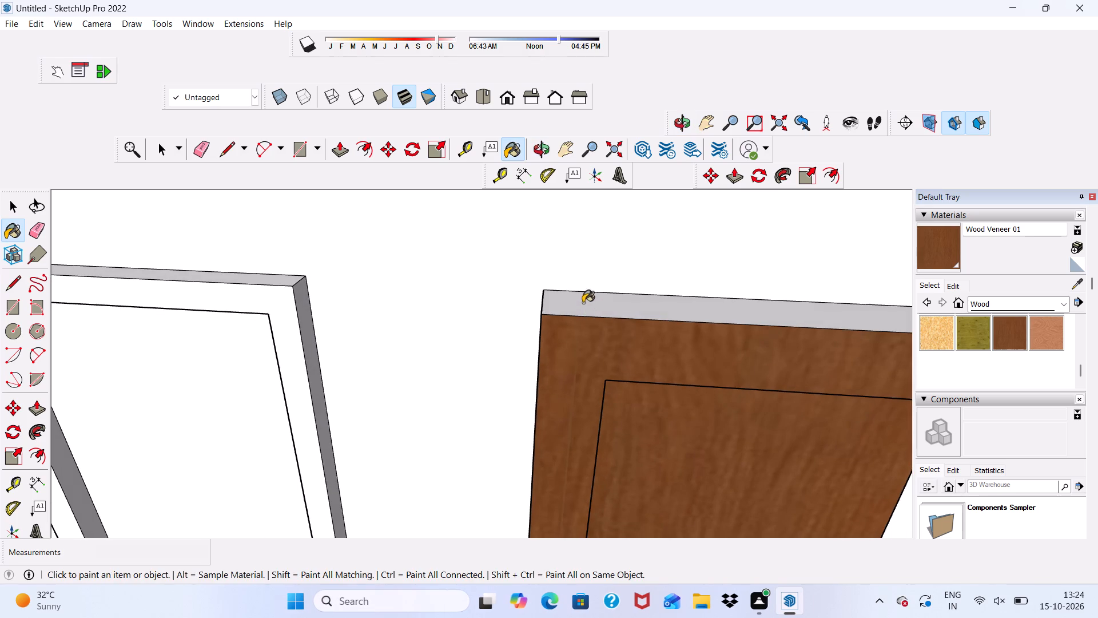
click(583, 303)
scroll(486, 336, down, 10)
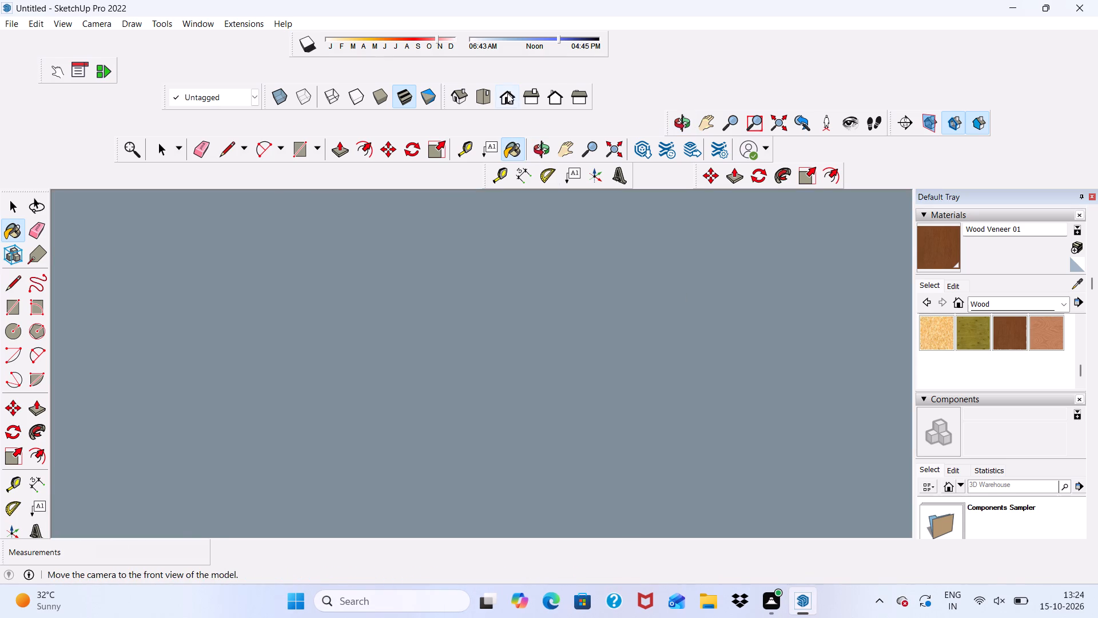
Paint the lowest balcony door frame's inner jamb opposite the handle with Wood Veneer 01.
click(507, 93)
scroll(501, 326, down, 20)
scroll(501, 326, down, 4)
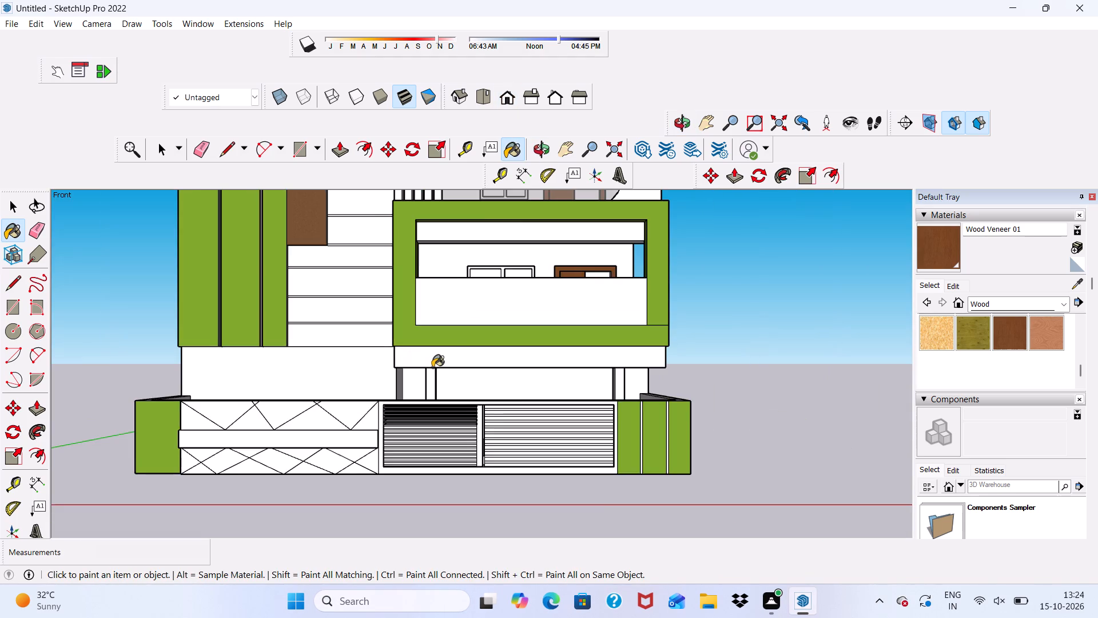
middle_drag(432, 367, 610, 327)
scroll(532, 288, up, 6)
middle_drag(520, 294, 482, 345)
scroll(495, 288, up, 4)
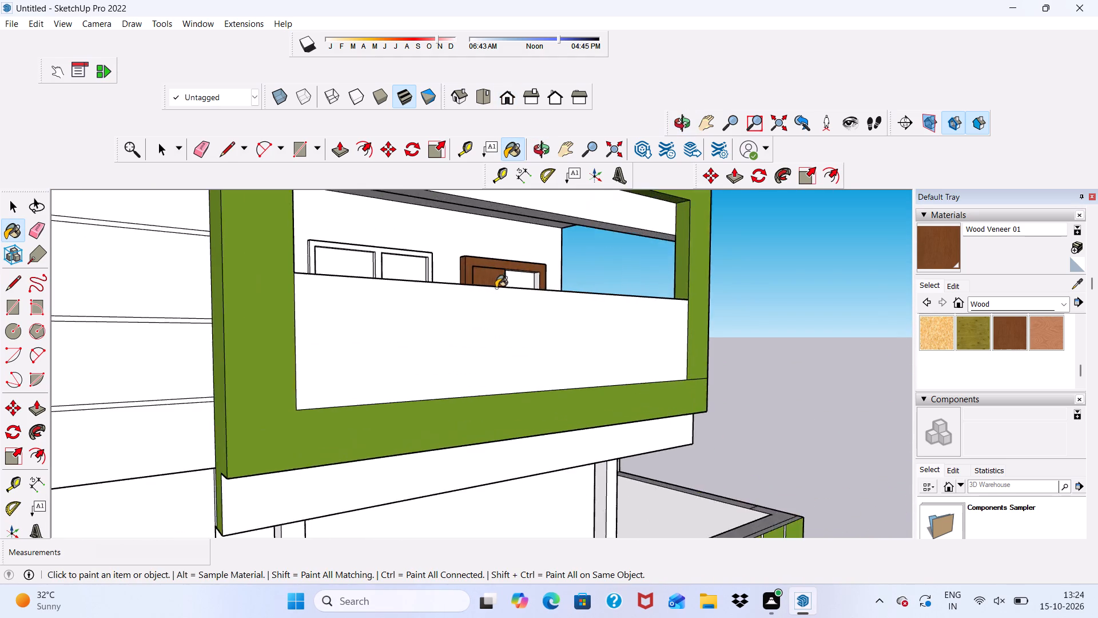
scroll(496, 288, up, 11)
click(540, 306)
Paint the lowest balcony door handle's front, top and underside, plus the handle-side inner jamb, with Wood Veneer 01.
scroll(406, 380, up, 8)
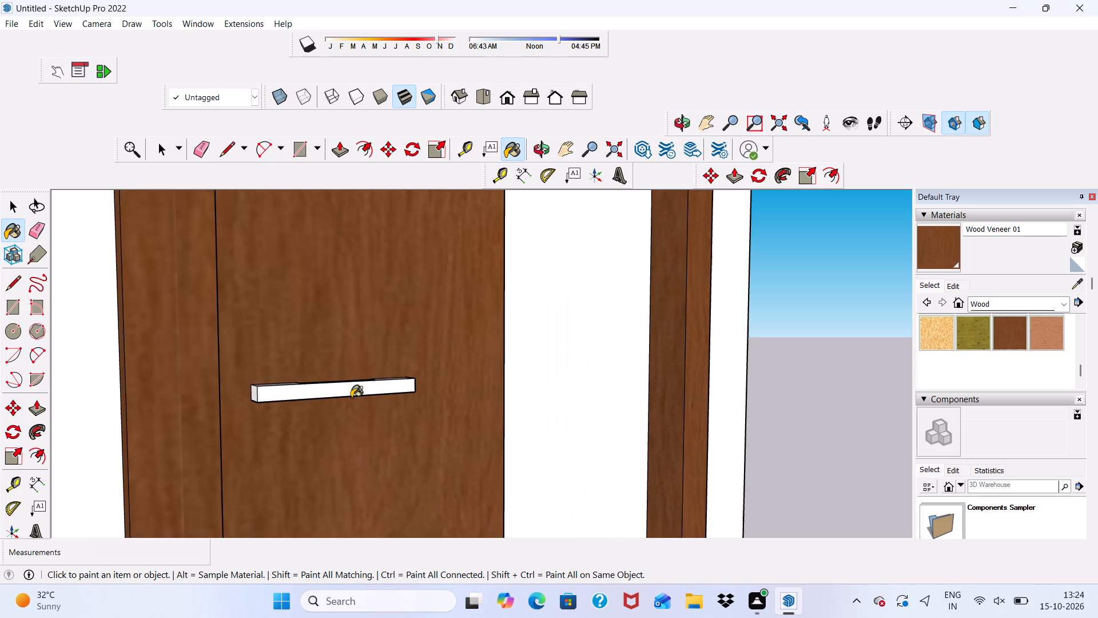
scroll(351, 398, down, 1)
click(349, 390)
middle_drag(349, 390, 300, 476)
scroll(311, 370, up, 5)
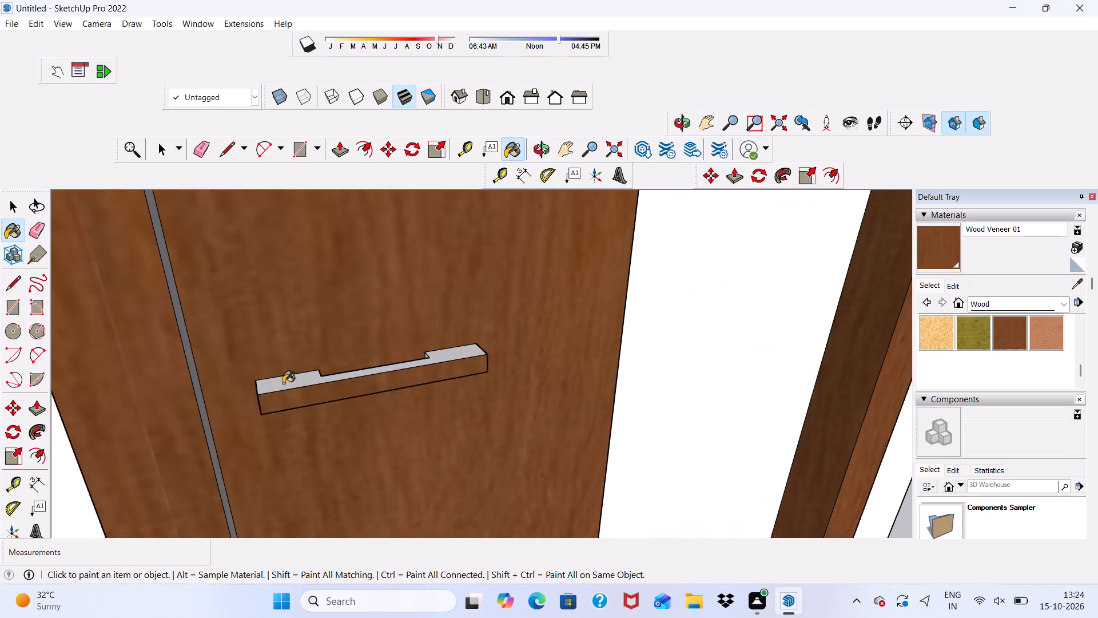
click(283, 383)
scroll(207, 351, up, 5)
click(172, 344)
scroll(304, 408, down, 1)
middle_drag(324, 429, 301, 311)
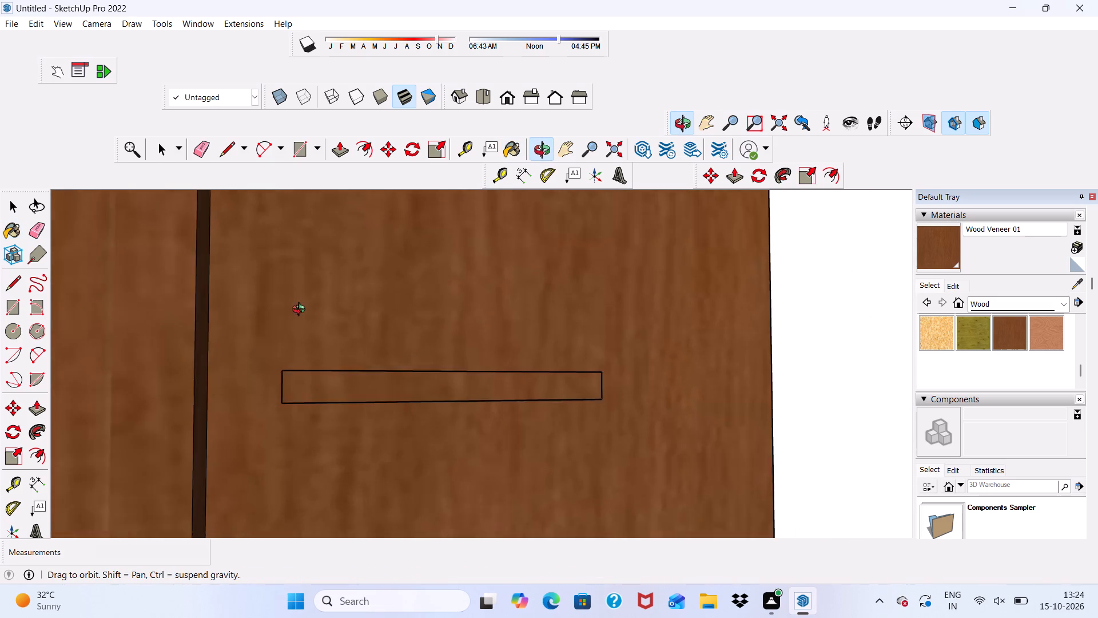
middle_drag(301, 311, 316, 175)
scroll(332, 326, up, 1)
click(324, 358)
Paint the inner faces of both arms of the lowest door's handle and its jamb-side end face with Wood Veneer 01.
scroll(487, 350, down, 1)
middle_drag(489, 352, 507, 605)
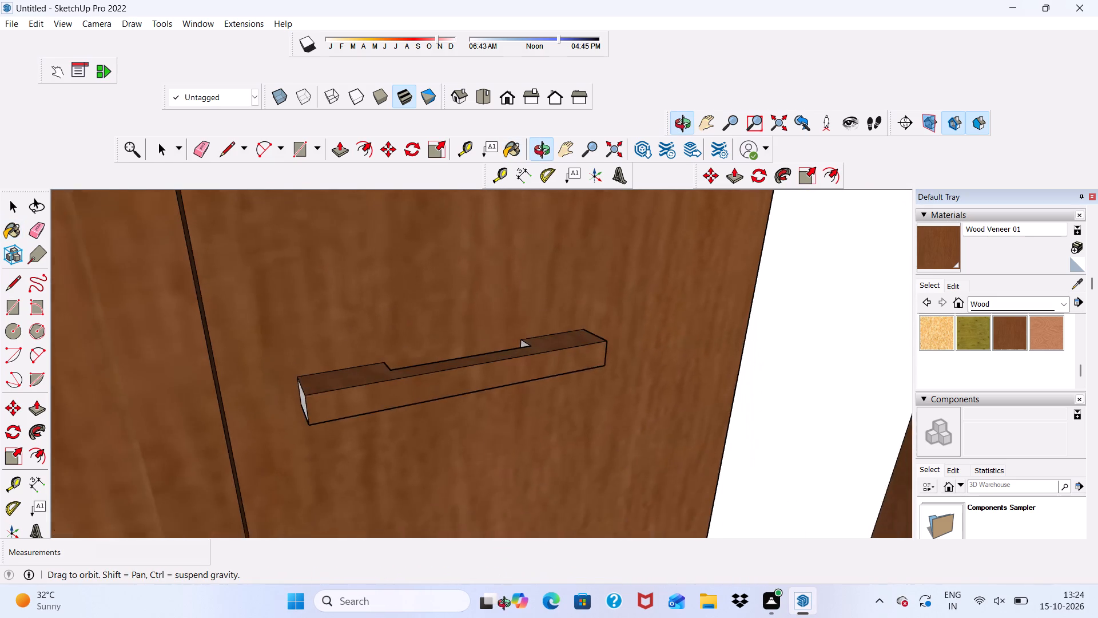
middle_drag(507, 605, 508, 609)
scroll(535, 403, up, 12)
click(530, 278)
scroll(545, 293, down, 6)
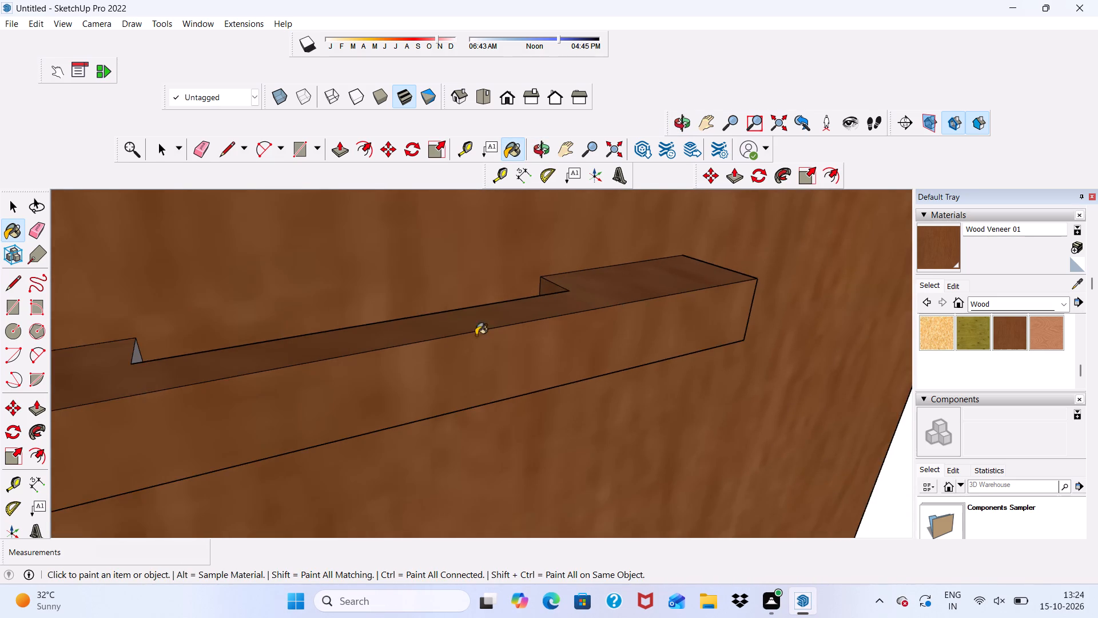
middle_drag(368, 350, 207, 405)
scroll(255, 296, up, 3)
click(257, 262)
scroll(268, 347, down, 1)
middle_drag(276, 355, 424, 304)
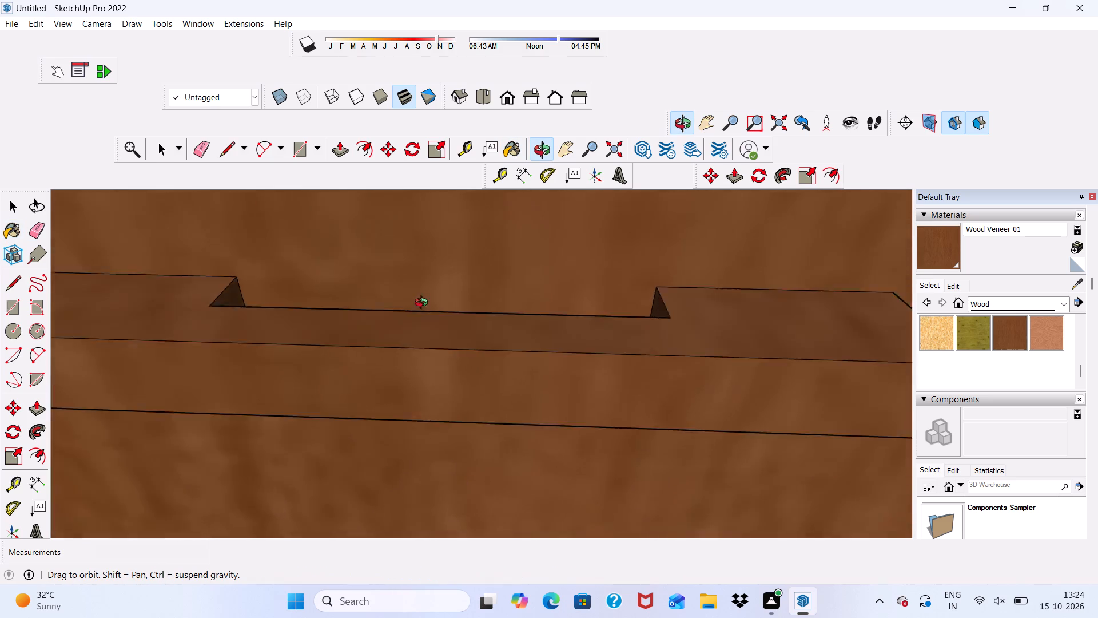
middle_drag(424, 304, 640, 235)
click(237, 409)
scroll(380, 370, down, 4)
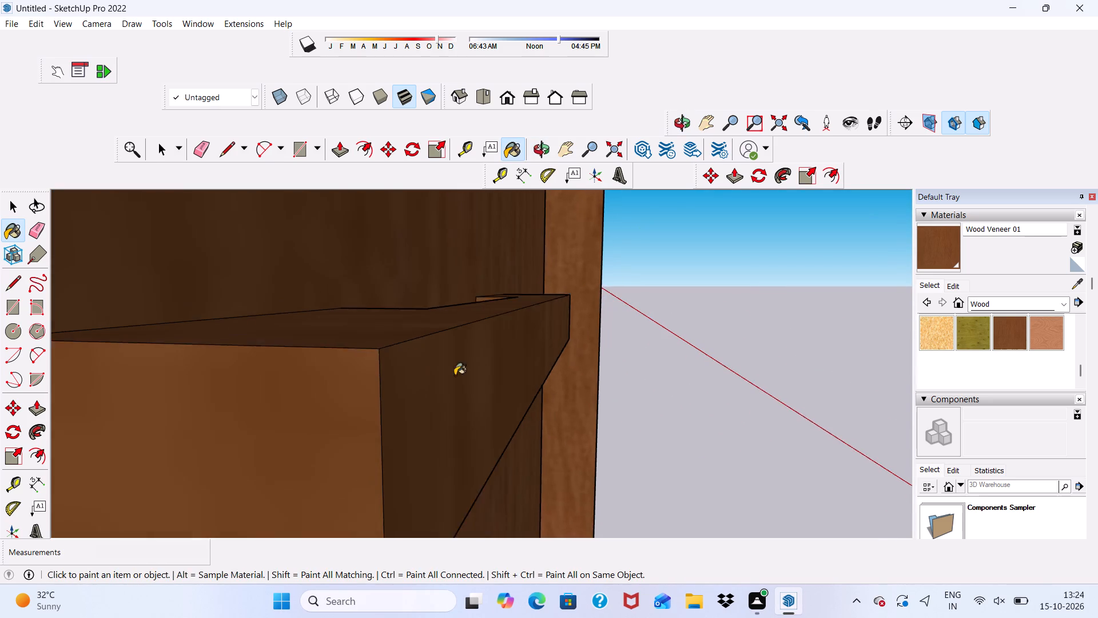
Paint the remaining unpainted end face of the lowest balcony door's handle with Wood Veneer 01.
scroll(455, 375, down, 2)
middle_drag(475, 373, 142, 431)
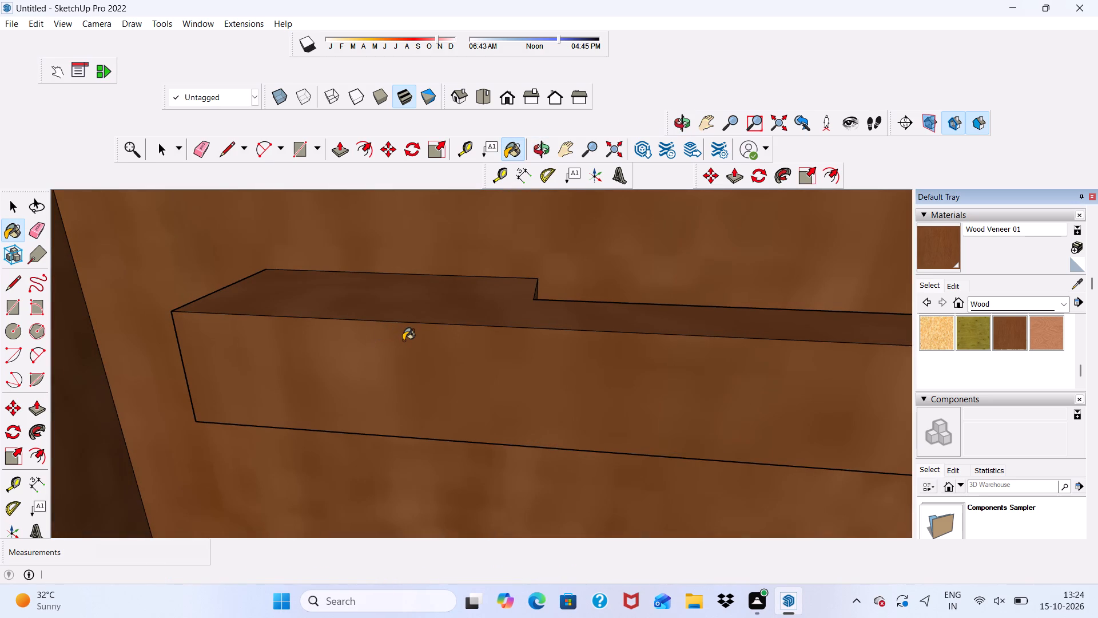
scroll(409, 351, down, 2)
scroll(360, 372, down, 6)
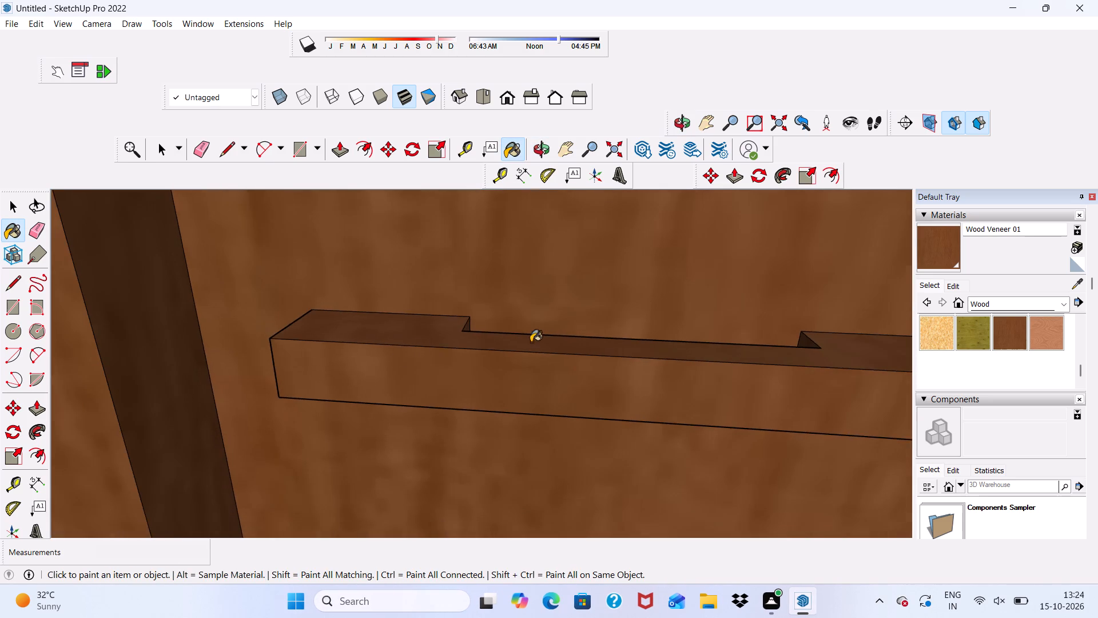
scroll(380, 373, down, 5)
middle_drag(688, 374, 546, 352)
scroll(654, 372, down, 1)
scroll(725, 434, up, 3)
click(725, 432)
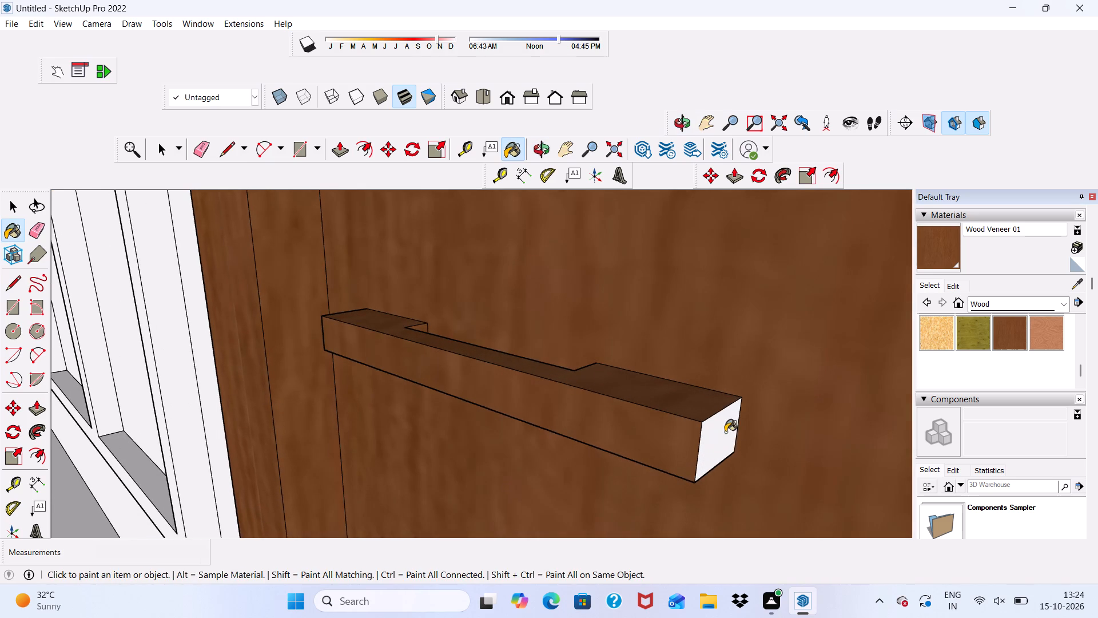
Paint the lowest balcony door leaf's free edge and the frame's outer side face away from the handle with Wood Veneer 01.
scroll(541, 358, down, 20)
scroll(541, 358, down, 4)
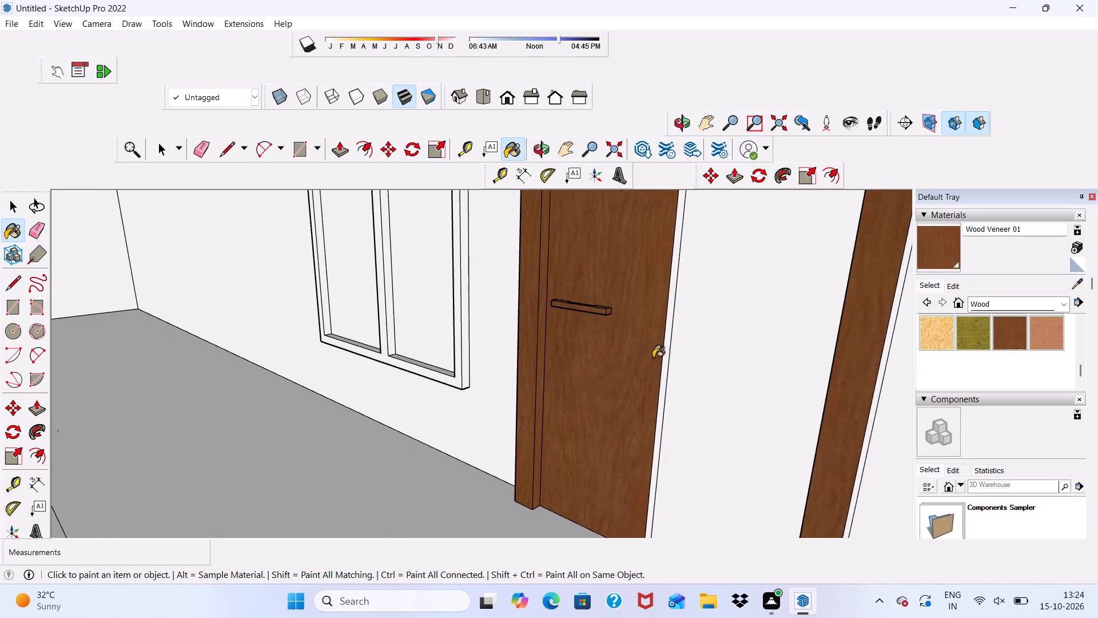
scroll(666, 358, up, 6)
click(657, 334)
scroll(582, 358, down, 10)
scroll(707, 358, up, 4)
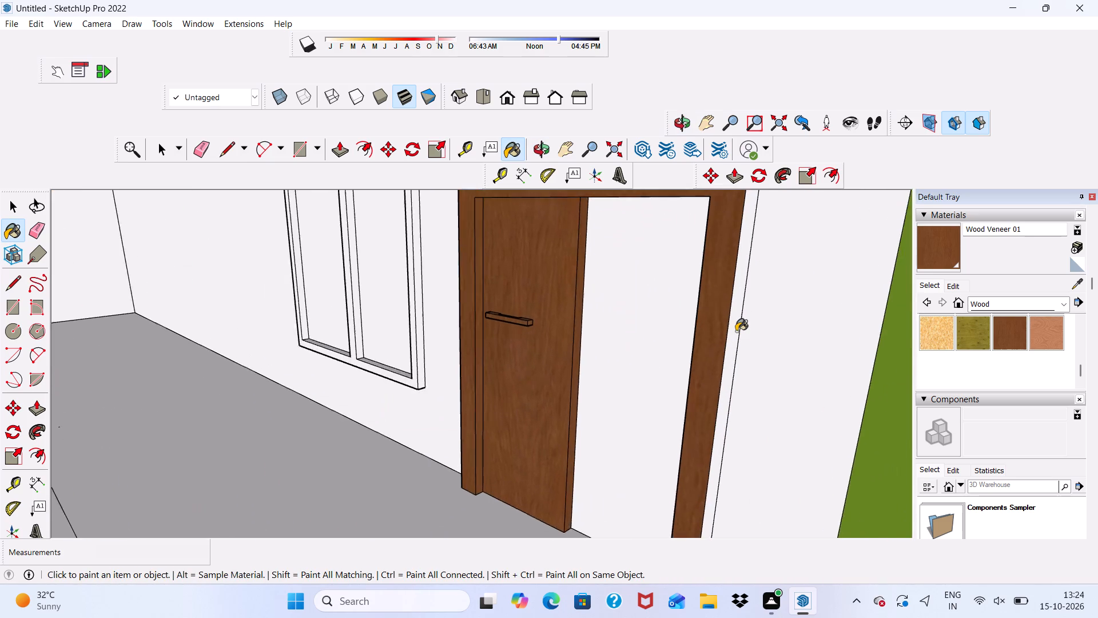
scroll(736, 331, up, 2)
click(735, 325)
Paint the unpainted leaf beside the handled leaf of the lowest balcony door with Wood Bamboo.
scroll(477, 439, down, 11)
middle_drag(460, 417, 685, 355)
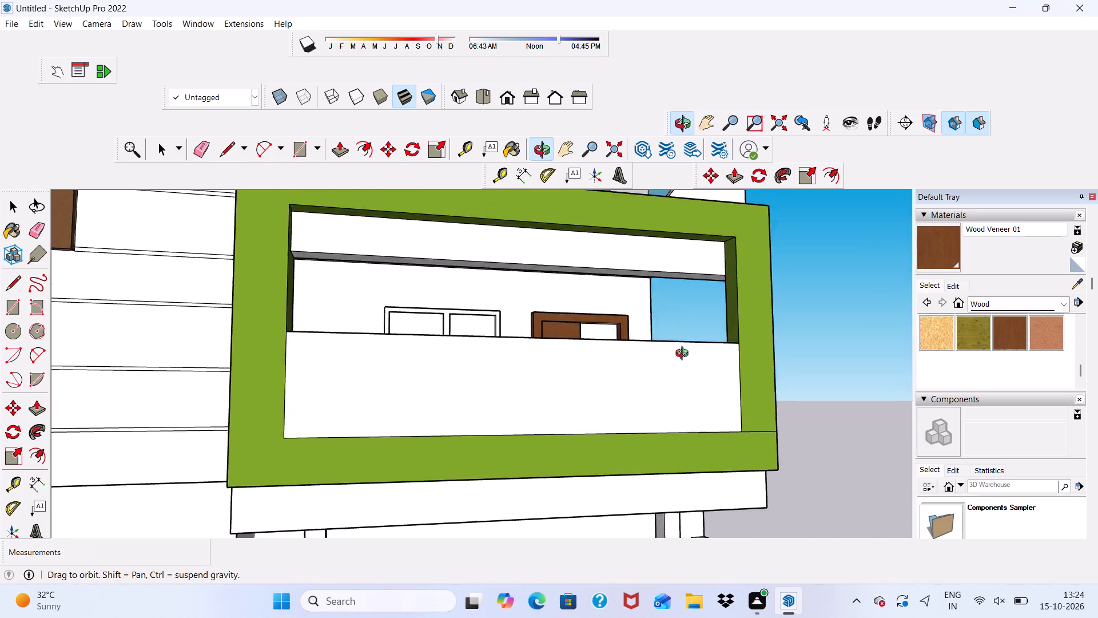
middle_drag(685, 355, 683, 365)
scroll(515, 373, down, 4)
scroll(542, 306, down, 10)
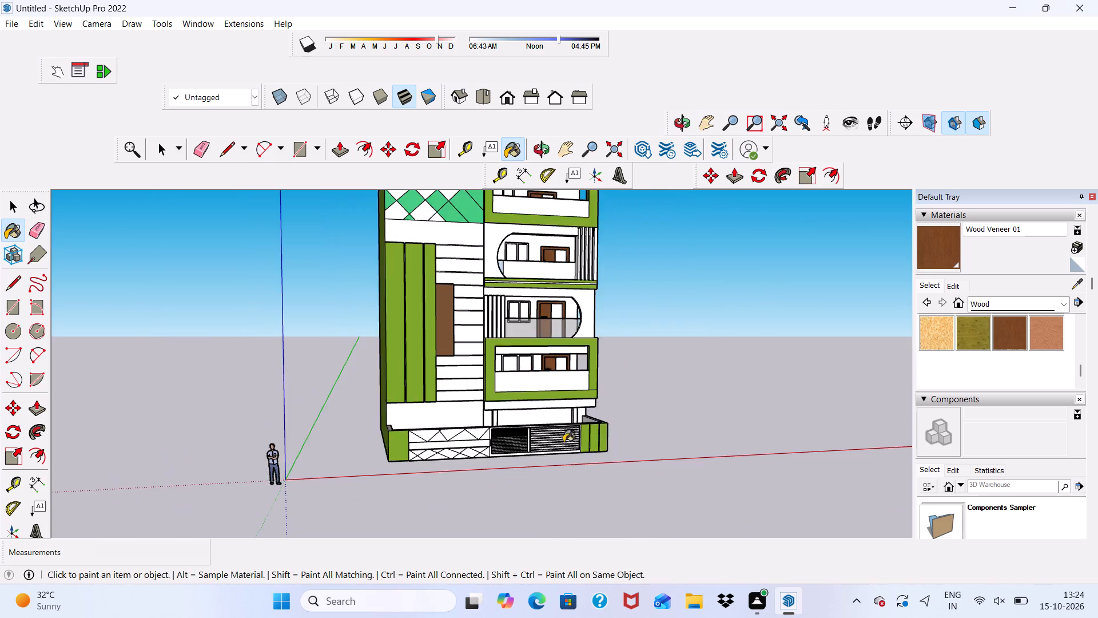
scroll(563, 442, down, 8)
scroll(580, 393, up, 7)
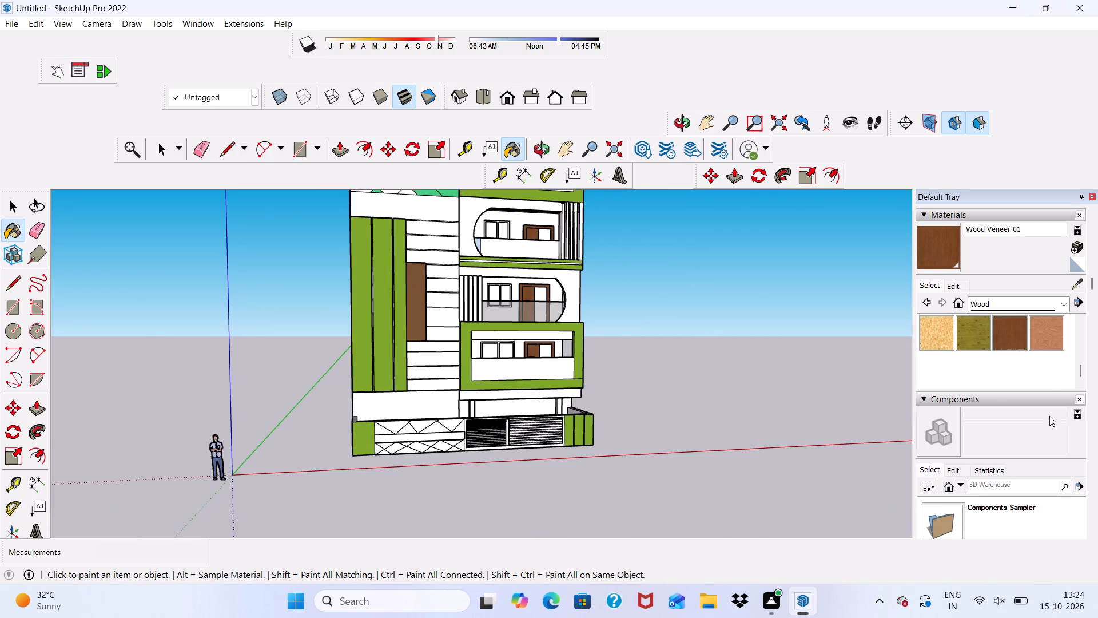
scroll(1000, 360, up, 2)
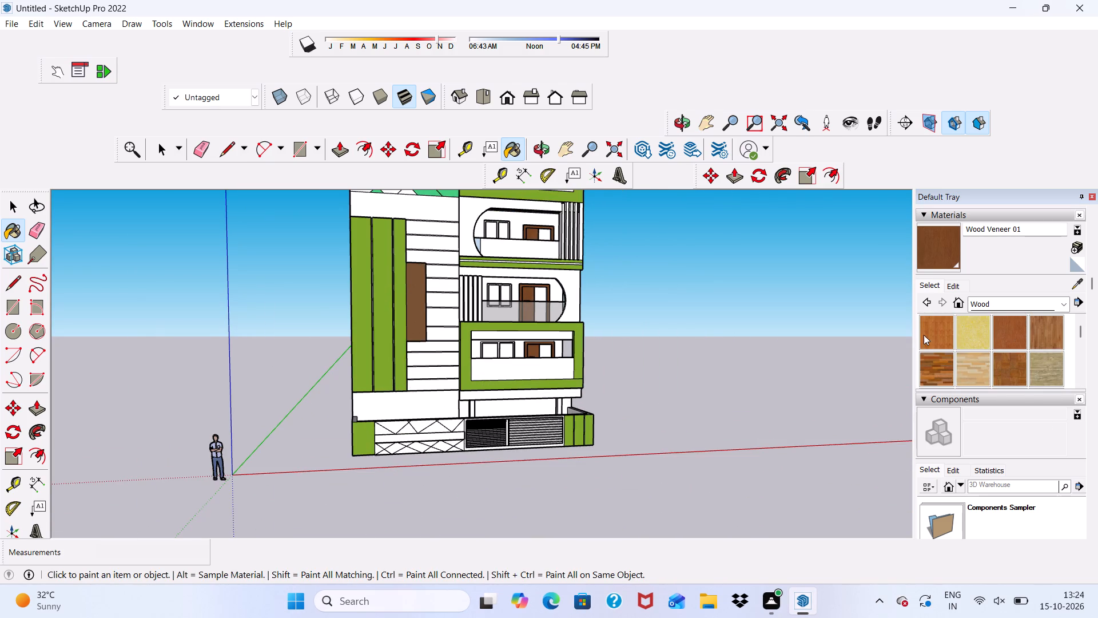
click(941, 330)
scroll(679, 372, up, 5)
scroll(495, 359, up, 6)
scroll(535, 282, up, 3)
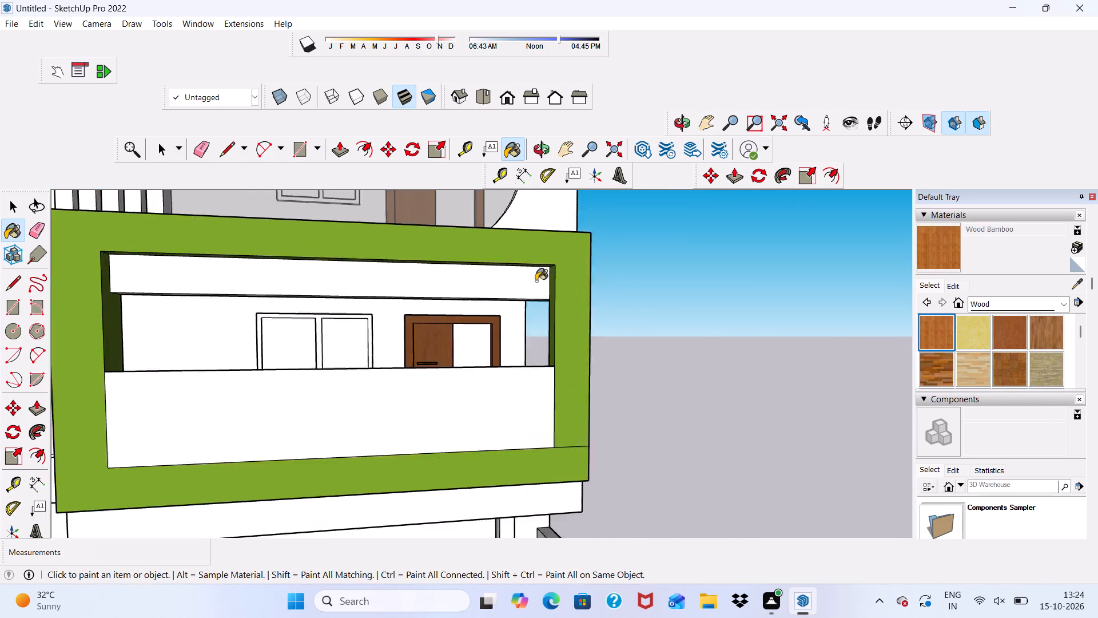
scroll(536, 281, up, 3)
scroll(519, 306, down, 1)
scroll(454, 379, up, 2)
click(459, 353)
Paint the unpainted second leaf of each of the three upper balcony doors with Wood Bamboo.
scroll(460, 373, down, 11)
scroll(441, 280, up, 7)
click(449, 318)
scroll(451, 378, down, 13)
scroll(439, 352, up, 1)
scroll(503, 514, down, 5)
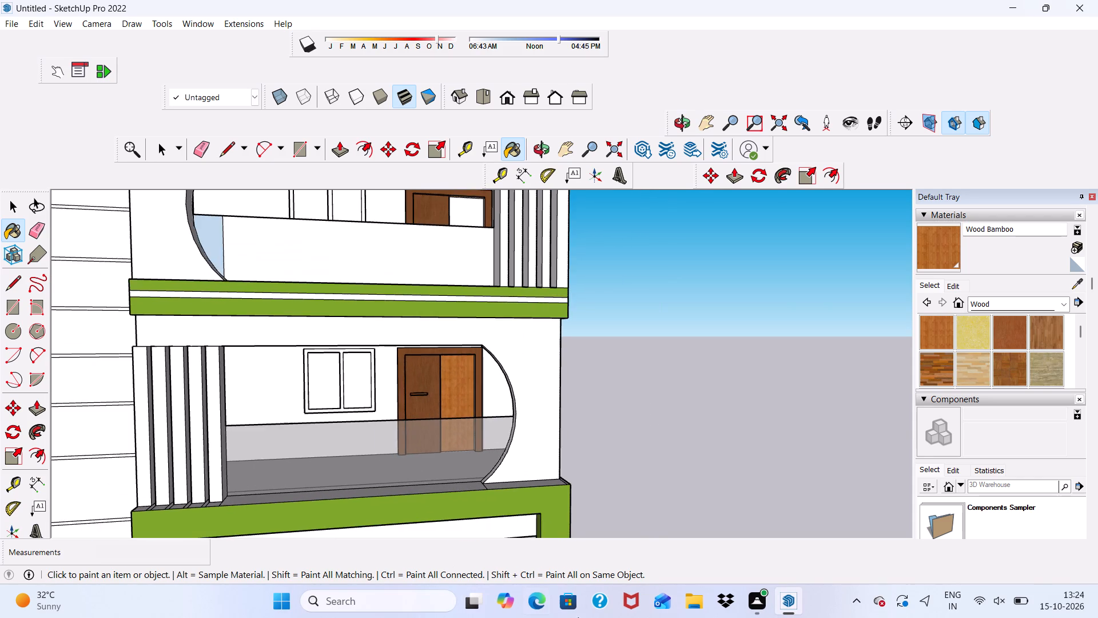
scroll(535, 320, up, 5)
click(435, 204)
scroll(468, 357, down, 4)
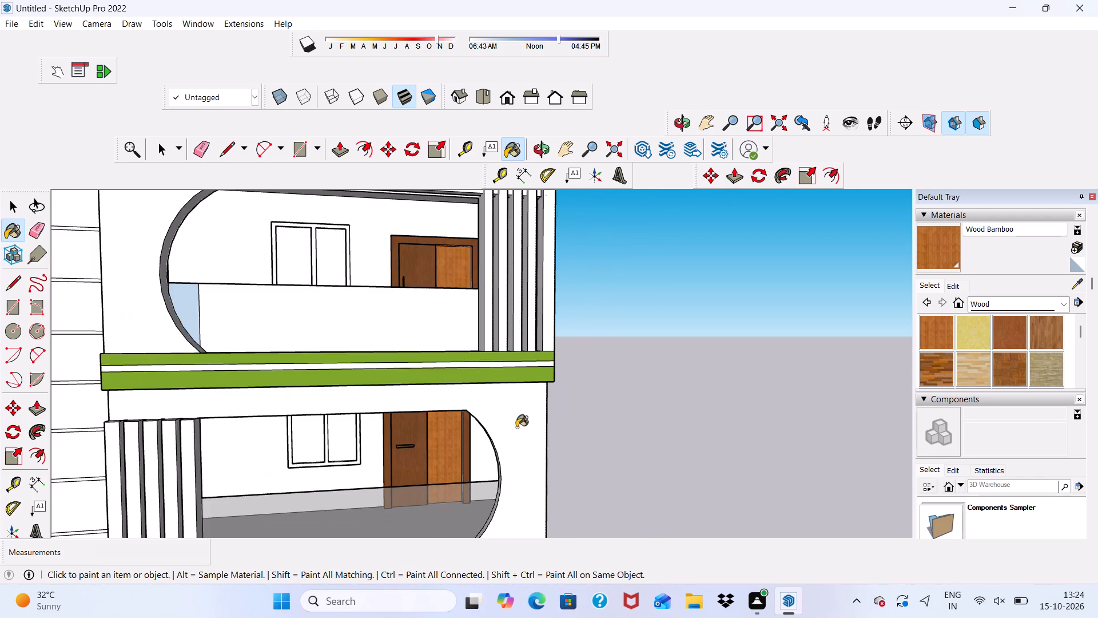
scroll(516, 427, down, 15)
scroll(463, 216, up, 5)
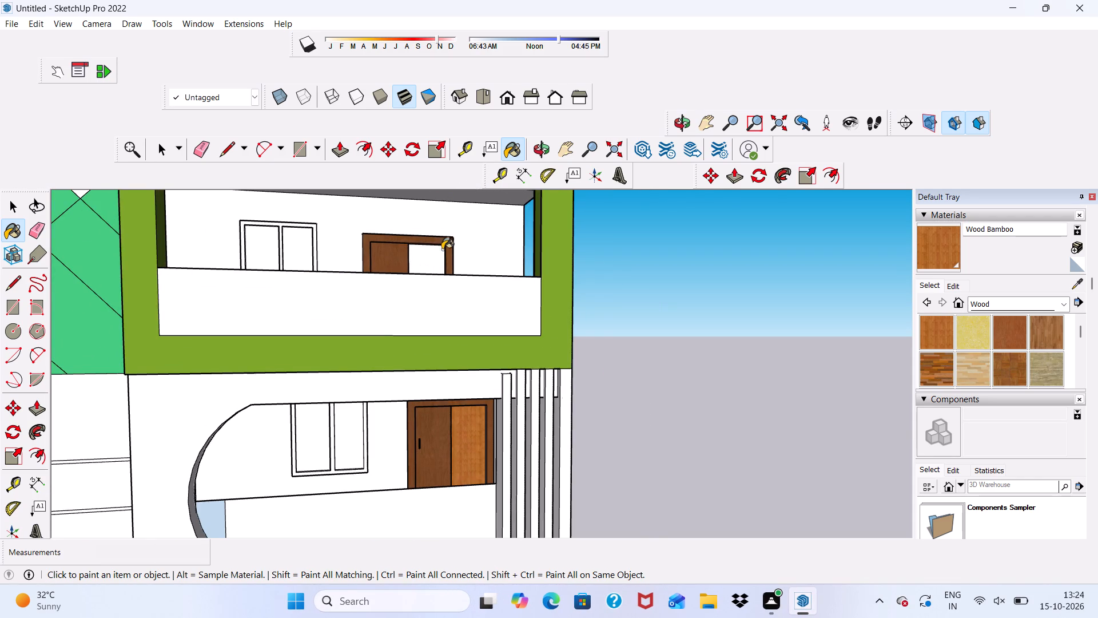
click(435, 262)
Examine the coloured front elevation from several angles and distances to review the balcony doors and wall finishes.
scroll(434, 253, down, 18)
middle_drag(562, 367, 452, 370)
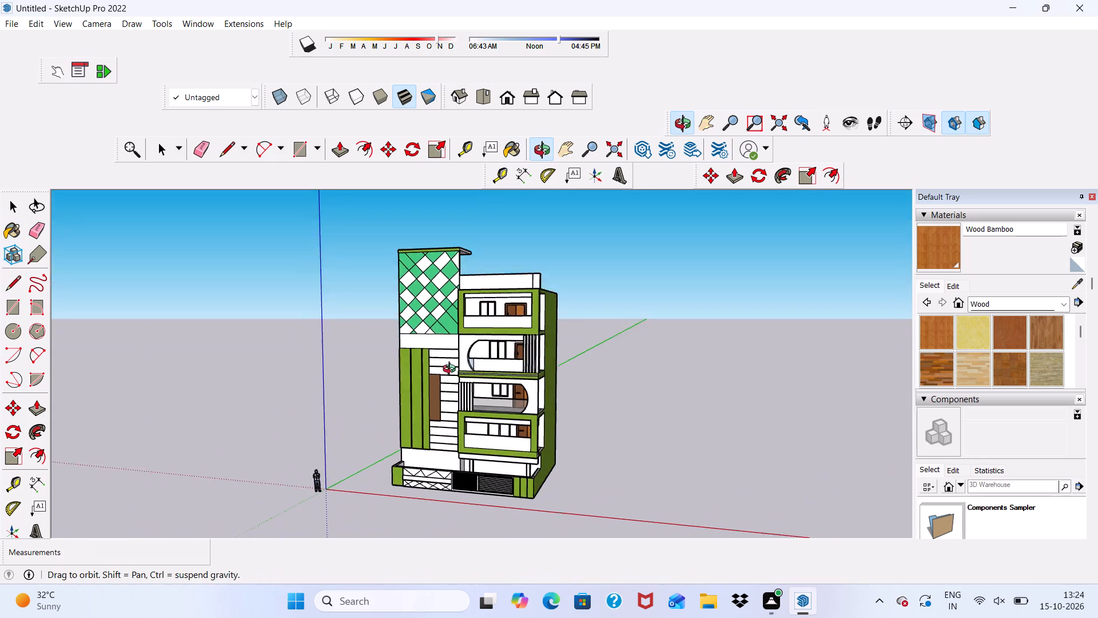
middle_drag(452, 370, 460, 363)
scroll(488, 345, up, 1)
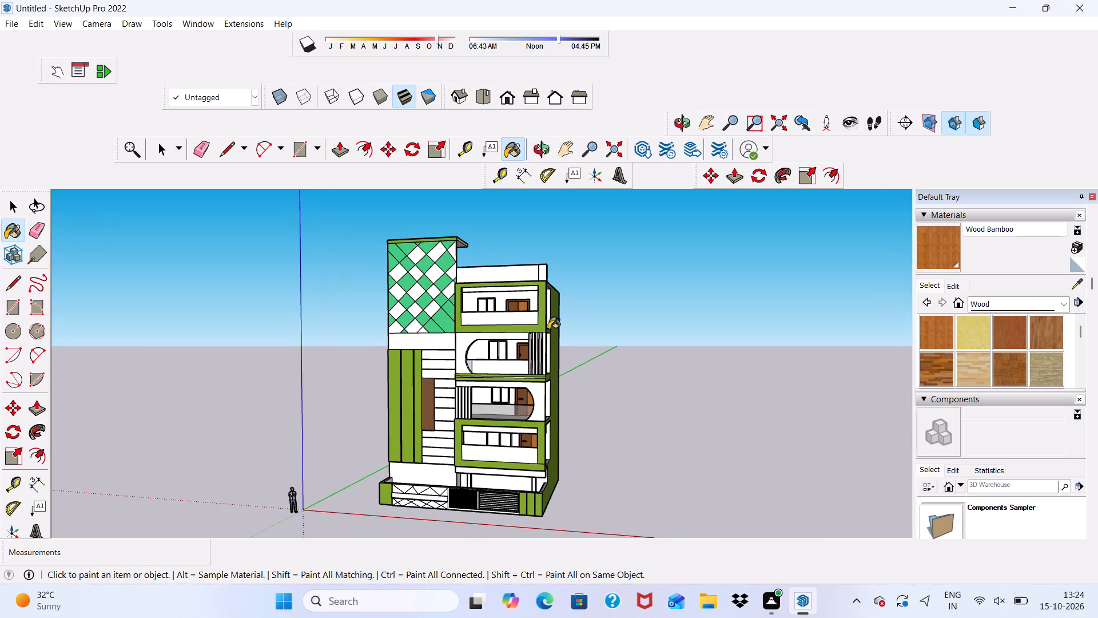
scroll(542, 329, down, 7)
scroll(591, 383, down, 4)
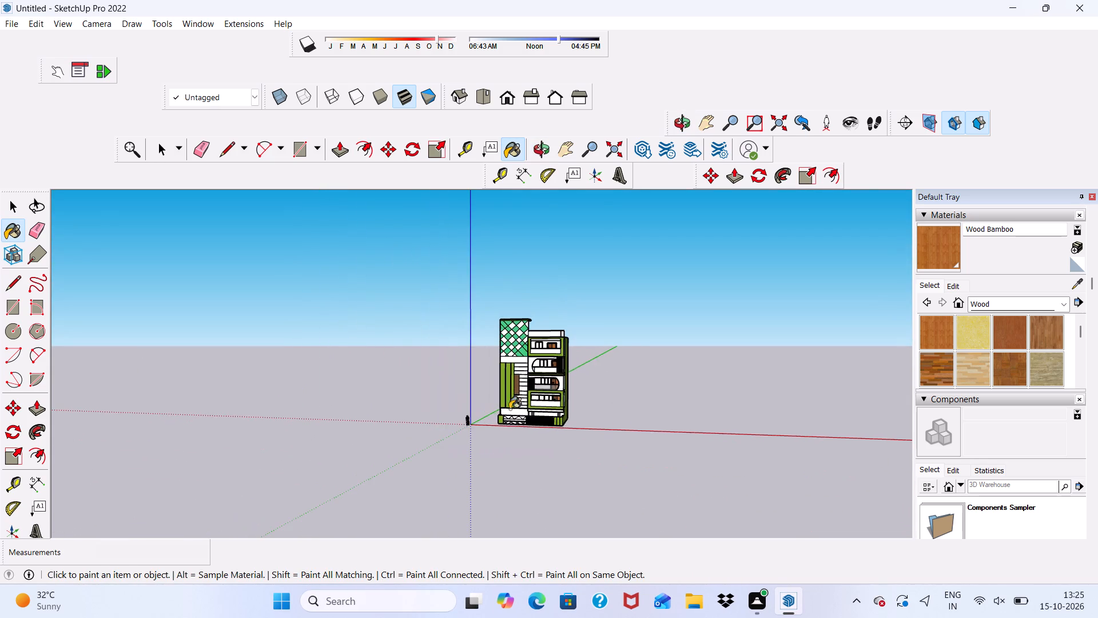
scroll(503, 402, up, 14)
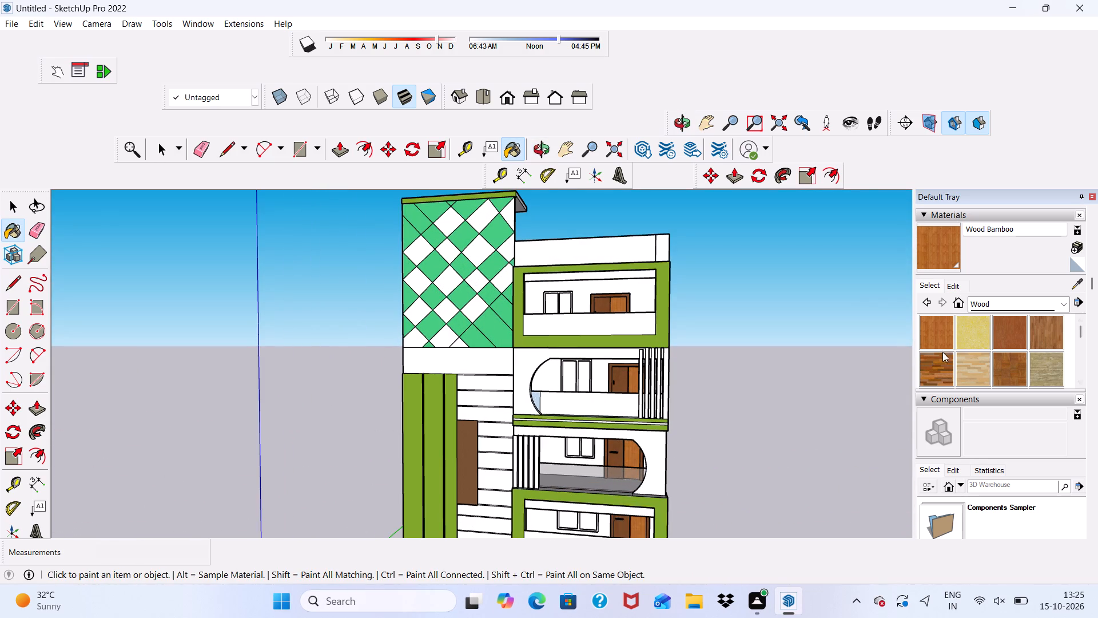
scroll(969, 334, down, 5)
scroll(554, 461, down, 6)
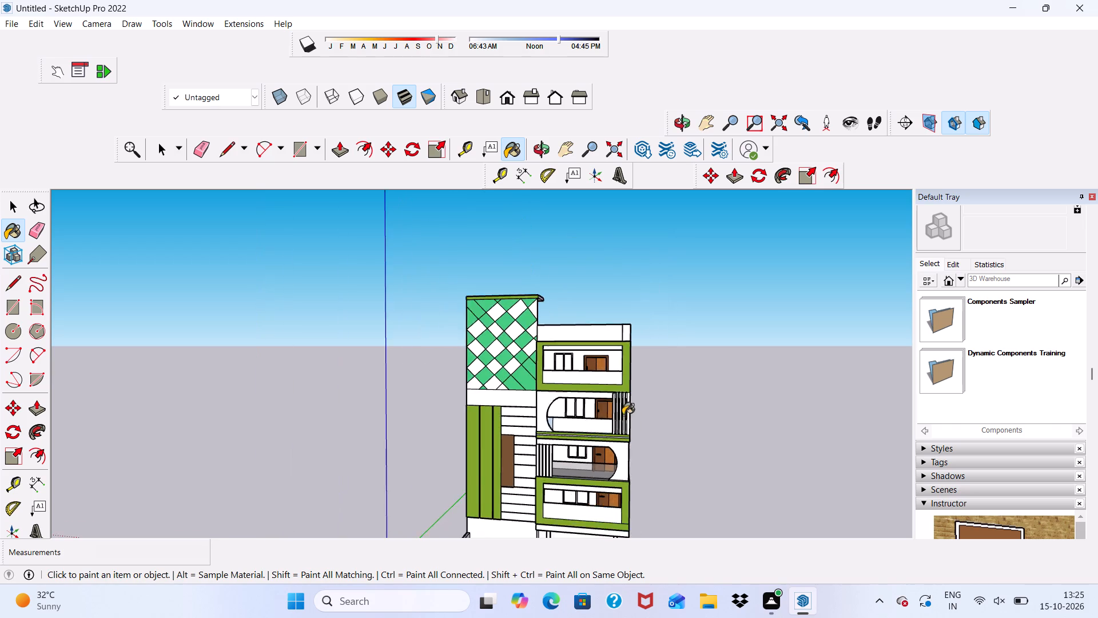
scroll(623, 415, down, 3)
scroll(628, 447, up, 5)
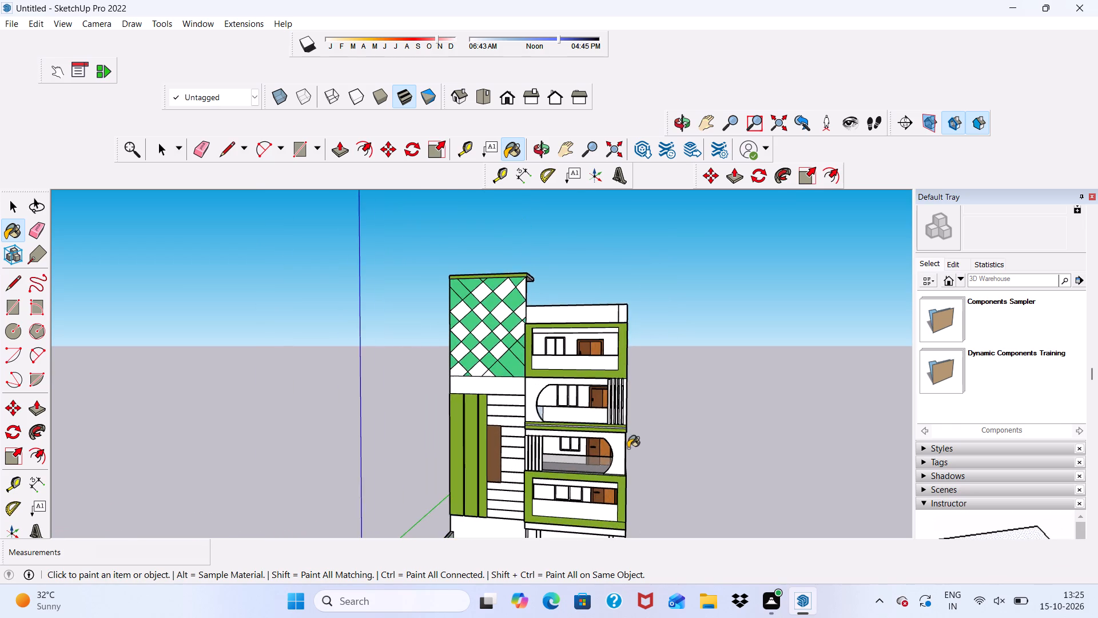
scroll(628, 448, down, 6)
scroll(654, 479, up, 1)
scroll(630, 468, down, 9)
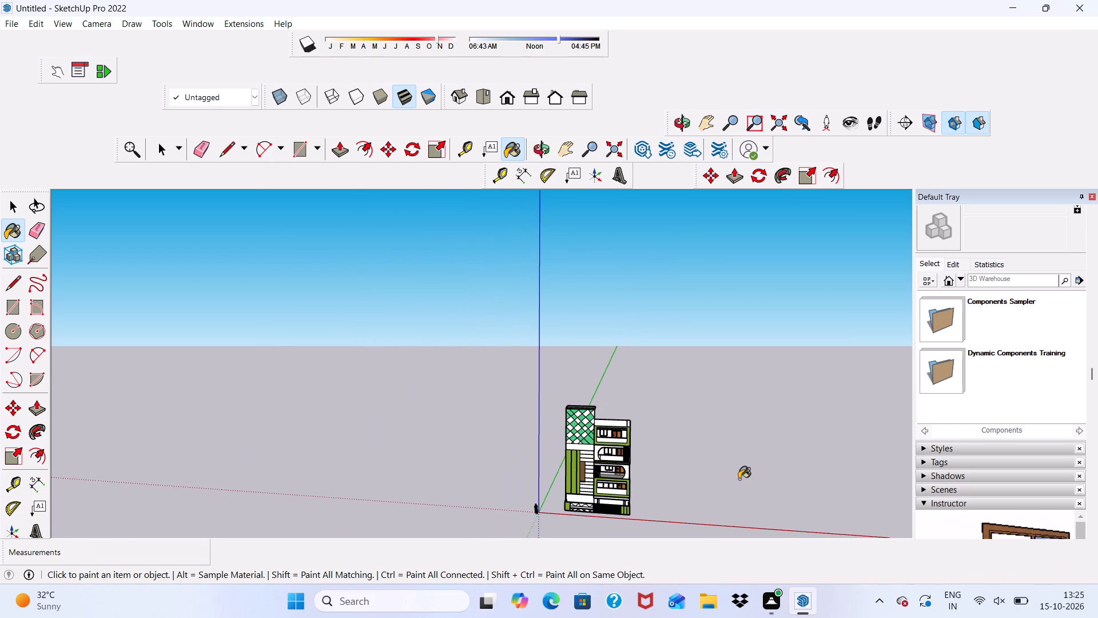
scroll(515, 533, up, 12)
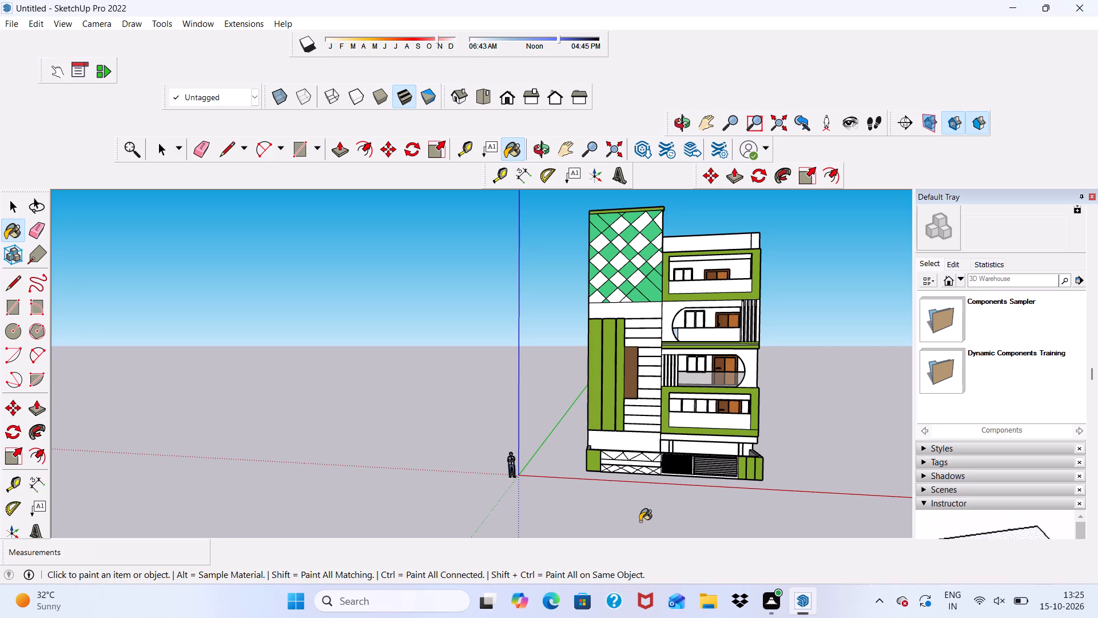
scroll(645, 393, up, 1)
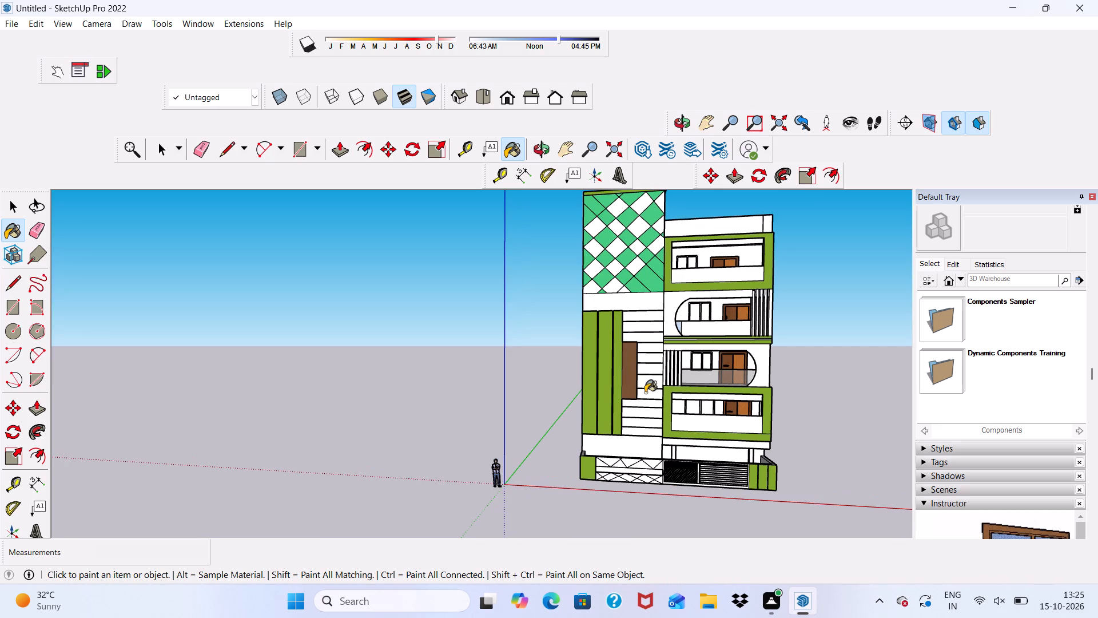
key(space)
scroll(531, 420, up, 5)
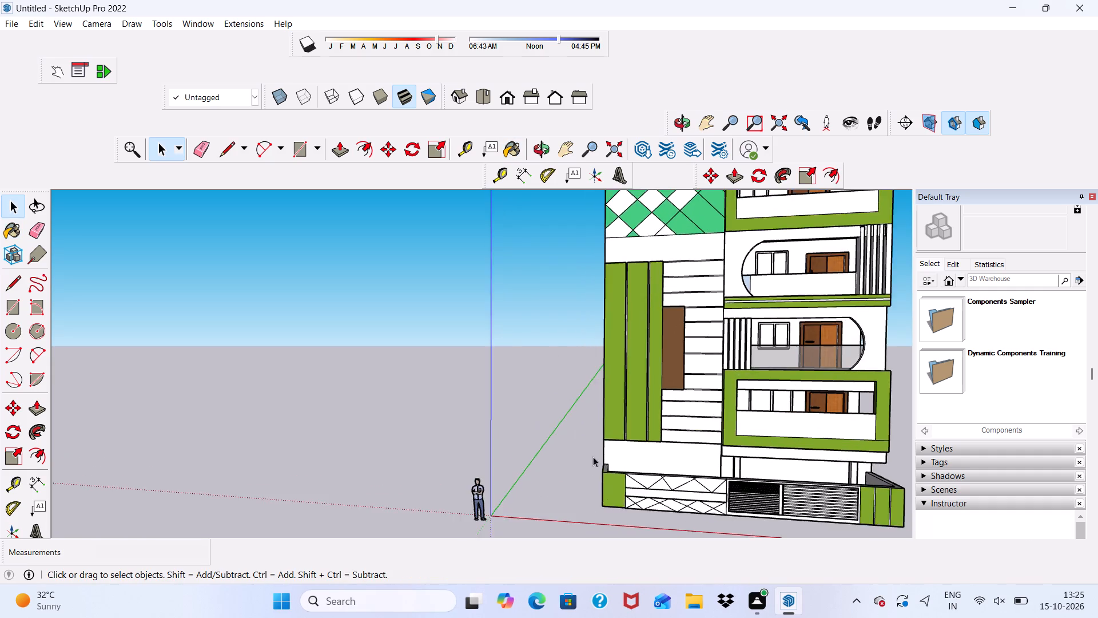
scroll(593, 457, up, 5)
scroll(608, 461, down, 4)
middle_drag(627, 493, 826, 388)
middle_drag(790, 407, 713, 428)
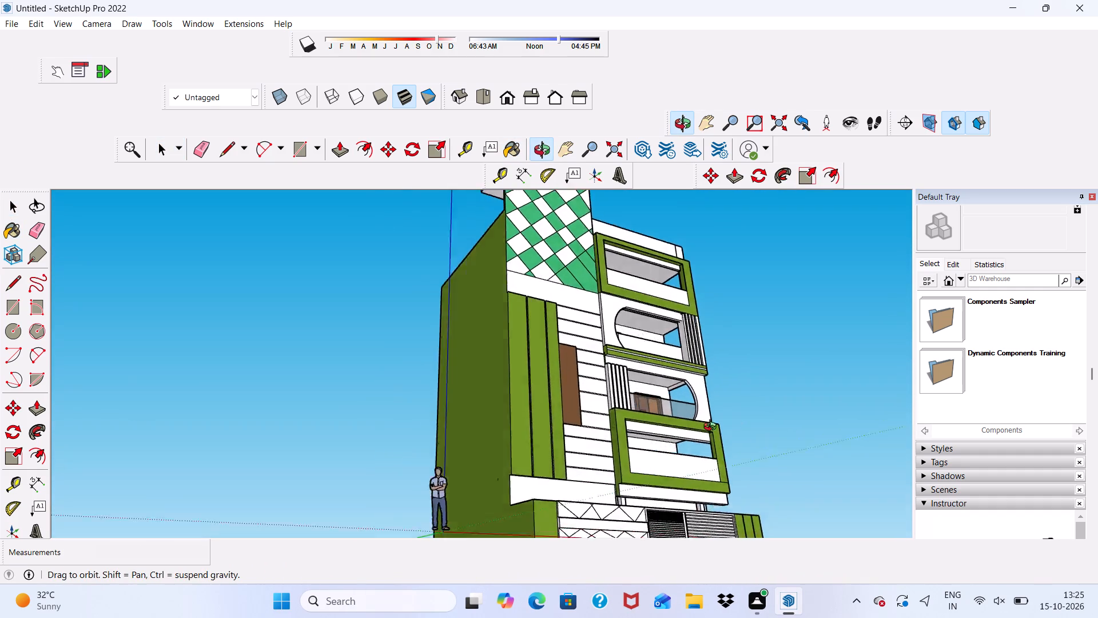
middle_drag(713, 428, 641, 449)
scroll(651, 445, down, 7)
scroll(682, 421, up, 11)
scroll(674, 370, down, 5)
middle_drag(639, 410, 587, 509)
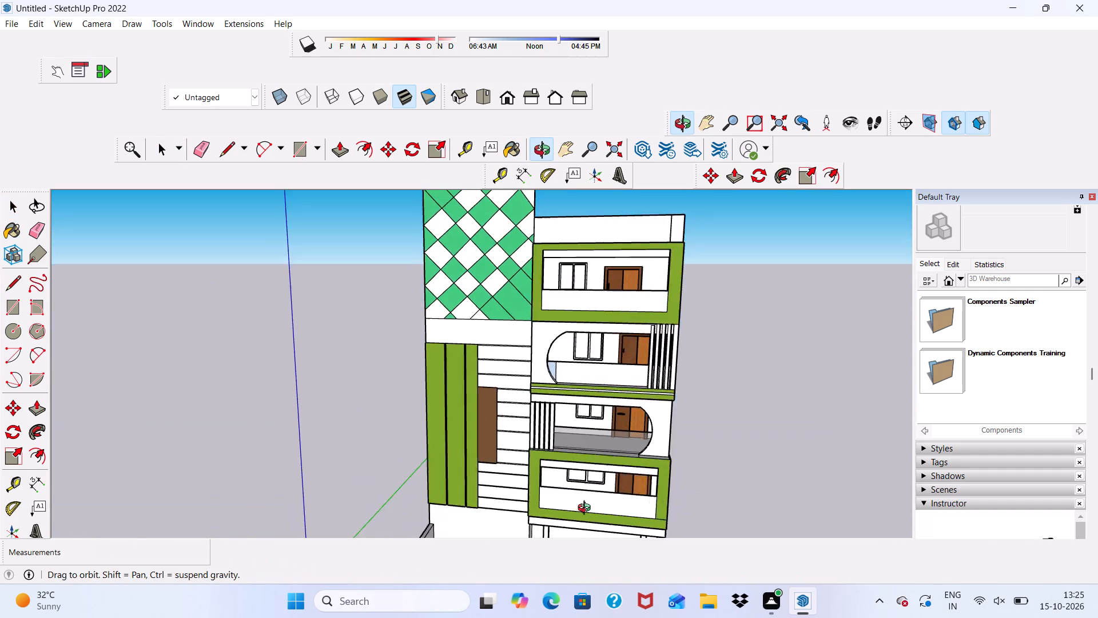
middle_drag(587, 509, 630, 442)
scroll(952, 326, up, 4)
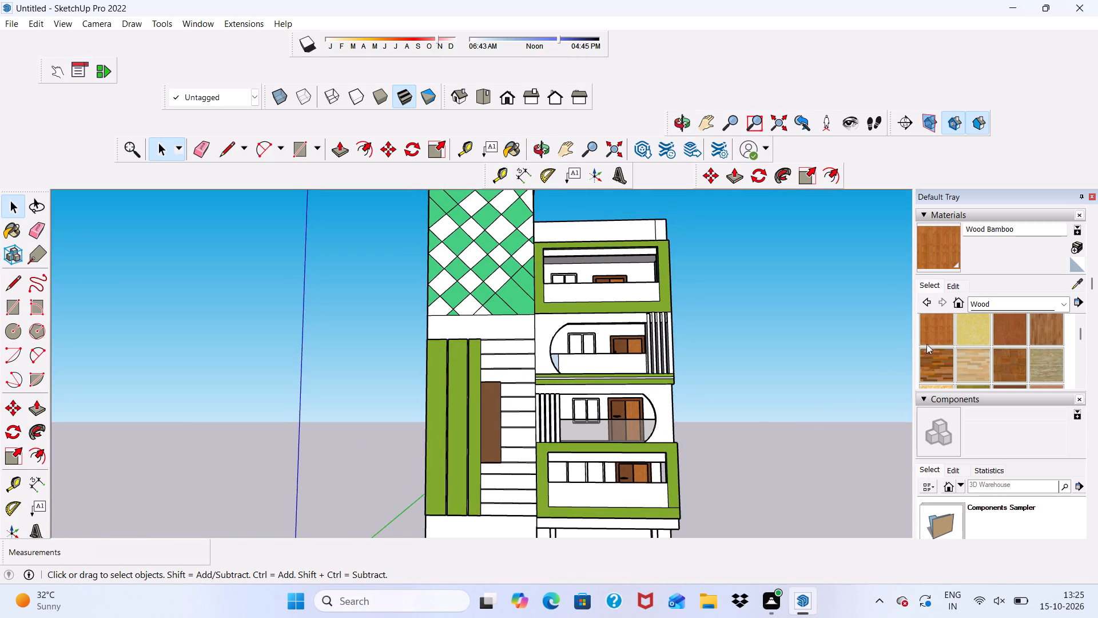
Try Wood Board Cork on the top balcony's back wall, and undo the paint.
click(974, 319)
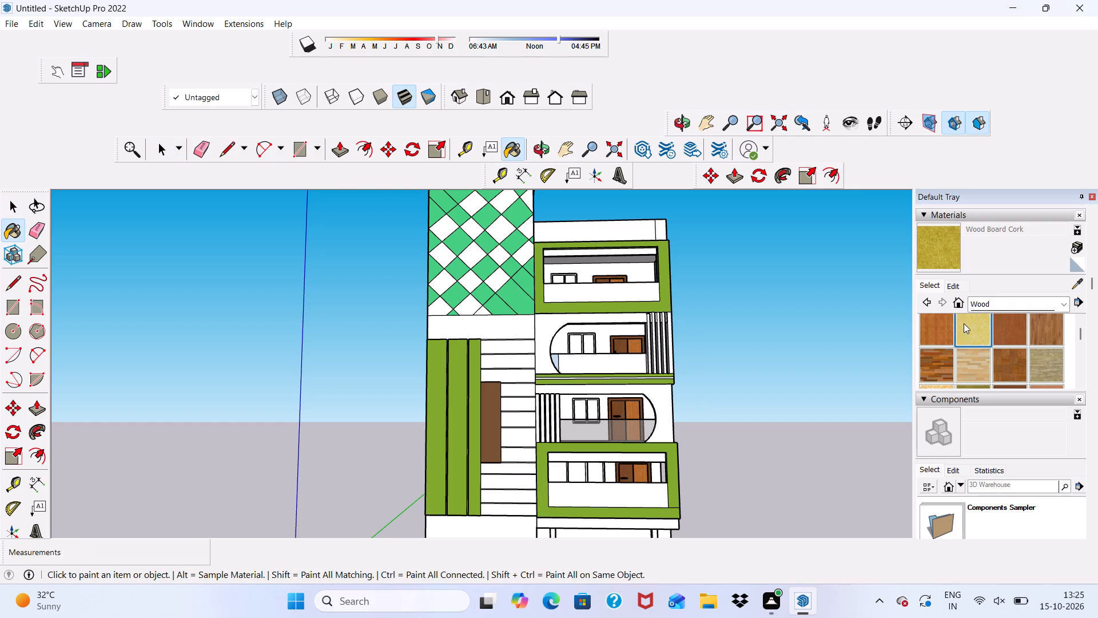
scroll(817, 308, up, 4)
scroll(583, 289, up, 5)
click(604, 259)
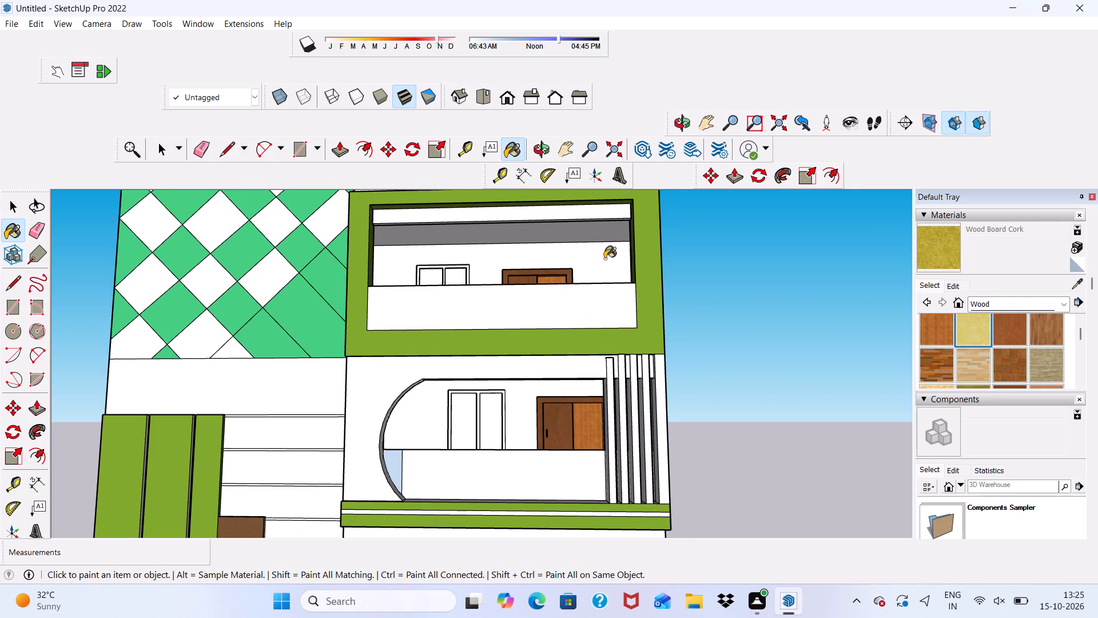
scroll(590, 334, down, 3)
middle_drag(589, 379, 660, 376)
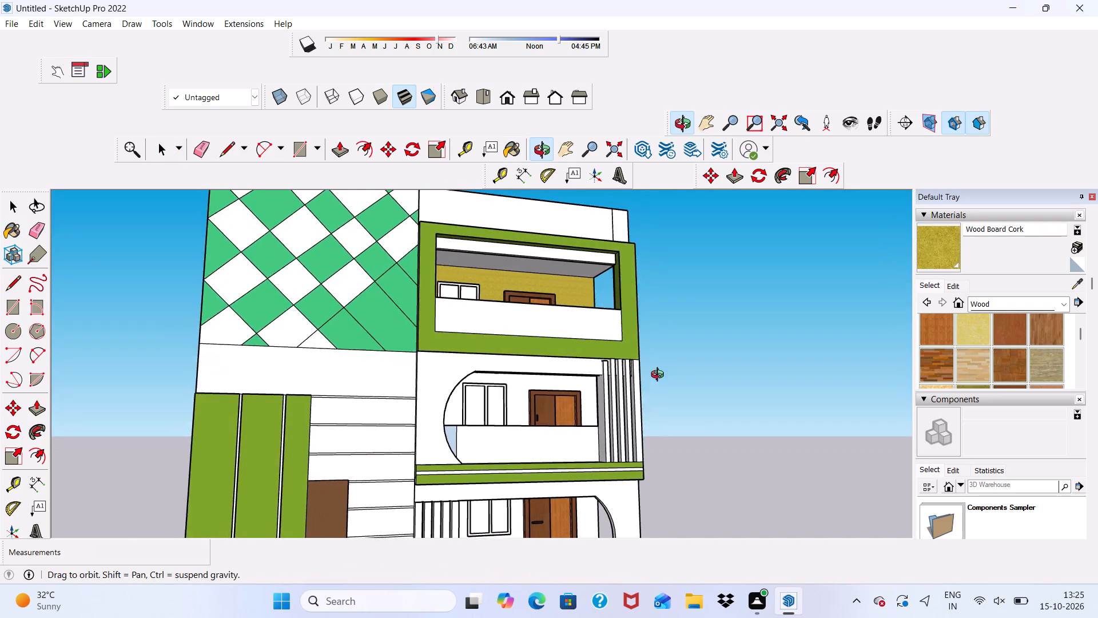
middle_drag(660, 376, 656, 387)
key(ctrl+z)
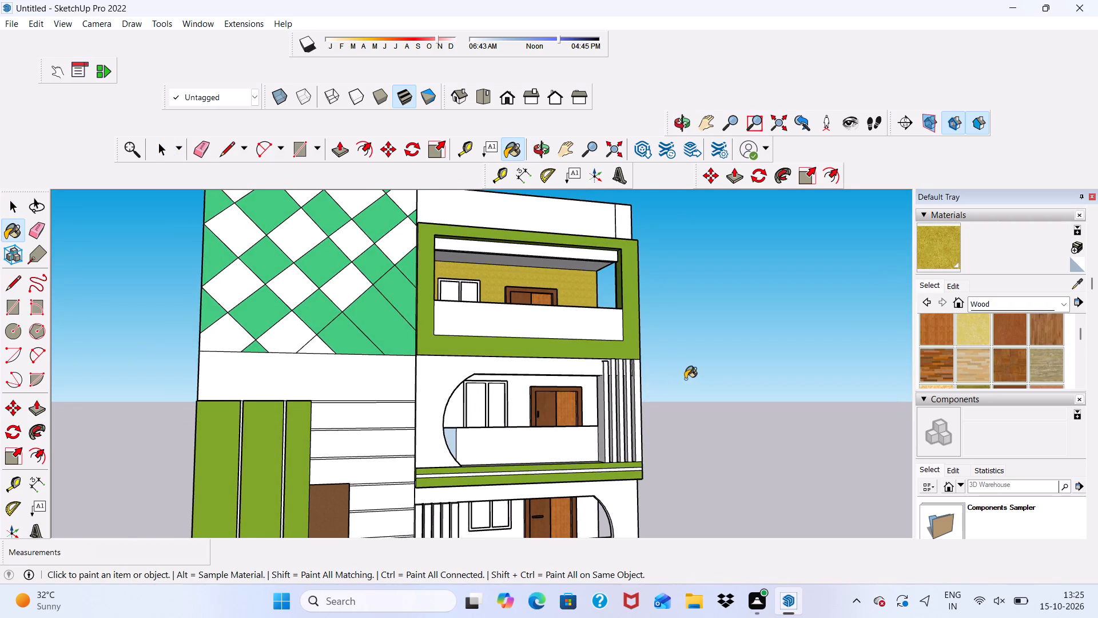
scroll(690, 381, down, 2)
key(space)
Examine the front elevation down to the ground floor, its louvred panels and the patterned boundary wall, to find unpainted parts.
scroll(722, 389, up, 1)
scroll(703, 389, down, 9)
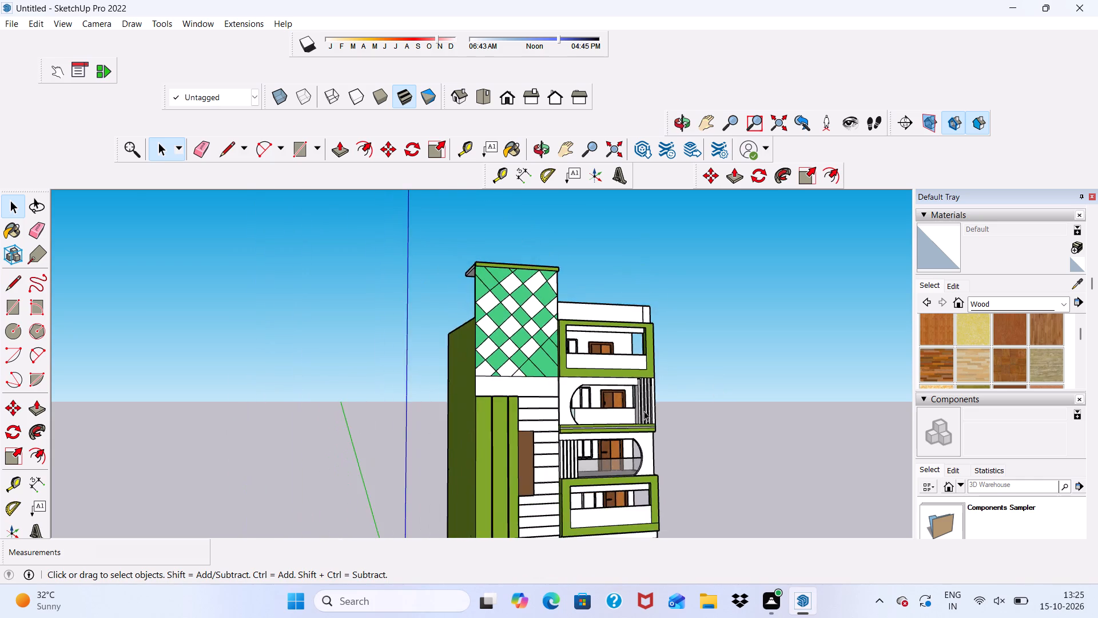
scroll(649, 396, down, 3)
middle_drag(644, 398, 540, 426)
scroll(563, 413, up, 1)
scroll(570, 405, down, 4)
scroll(639, 452, up, 6)
scroll(619, 463, down, 1)
scroll(621, 490, up, 5)
scroll(599, 343, down, 2)
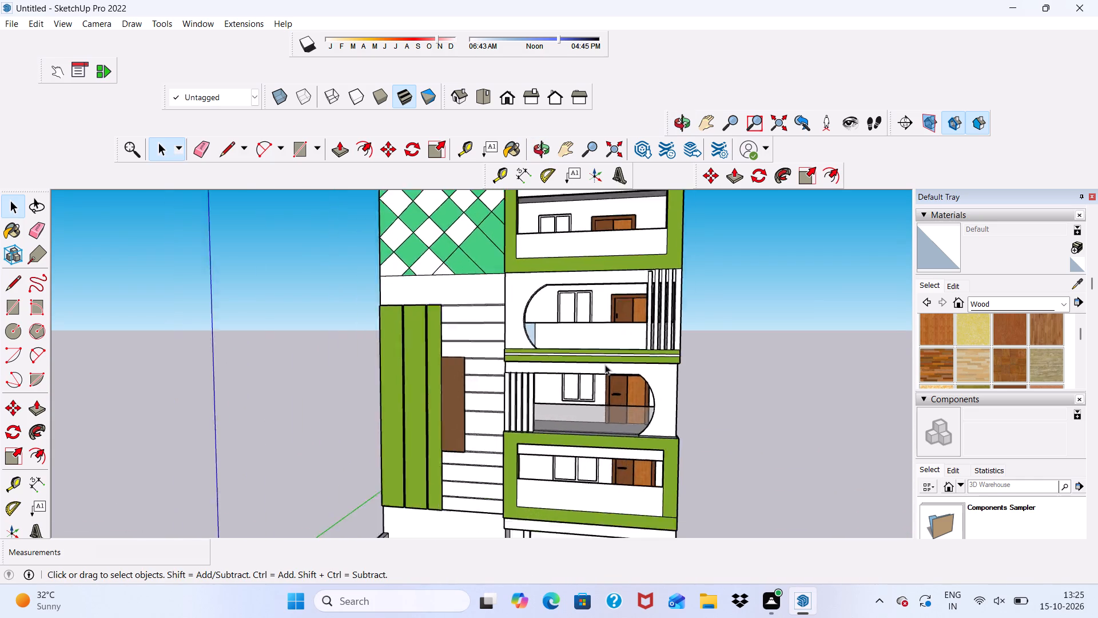
scroll(605, 365, down, 4)
scroll(591, 458, up, 14)
scroll(535, 352, down, 6)
scroll(500, 508, up, 15)
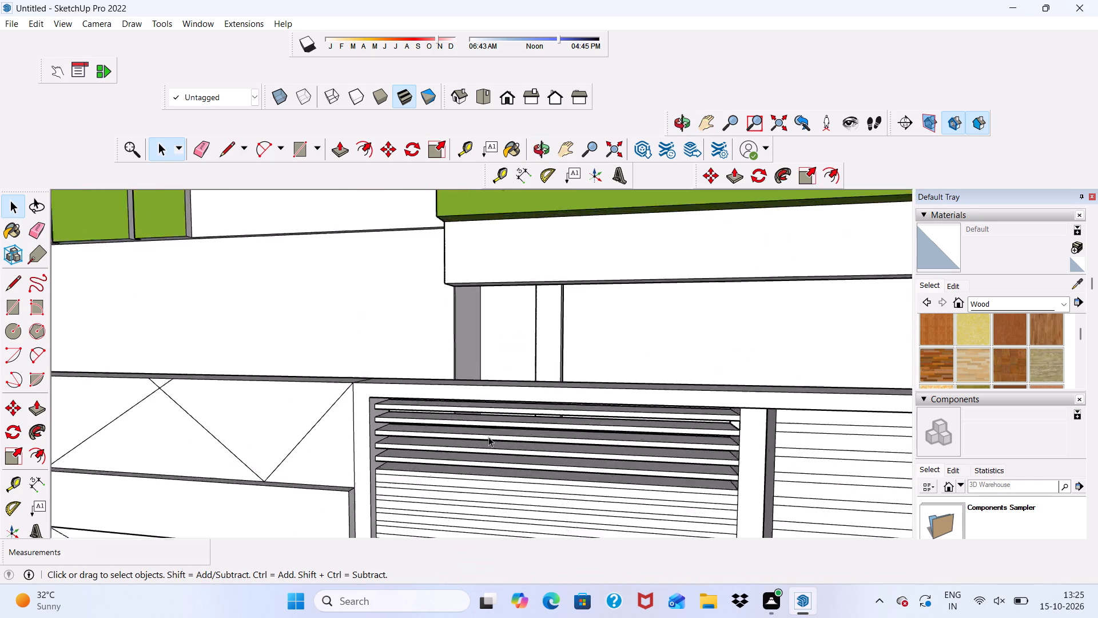
scroll(488, 437, up, 9)
scroll(470, 405, down, 16)
middle_drag(608, 445, 658, 383)
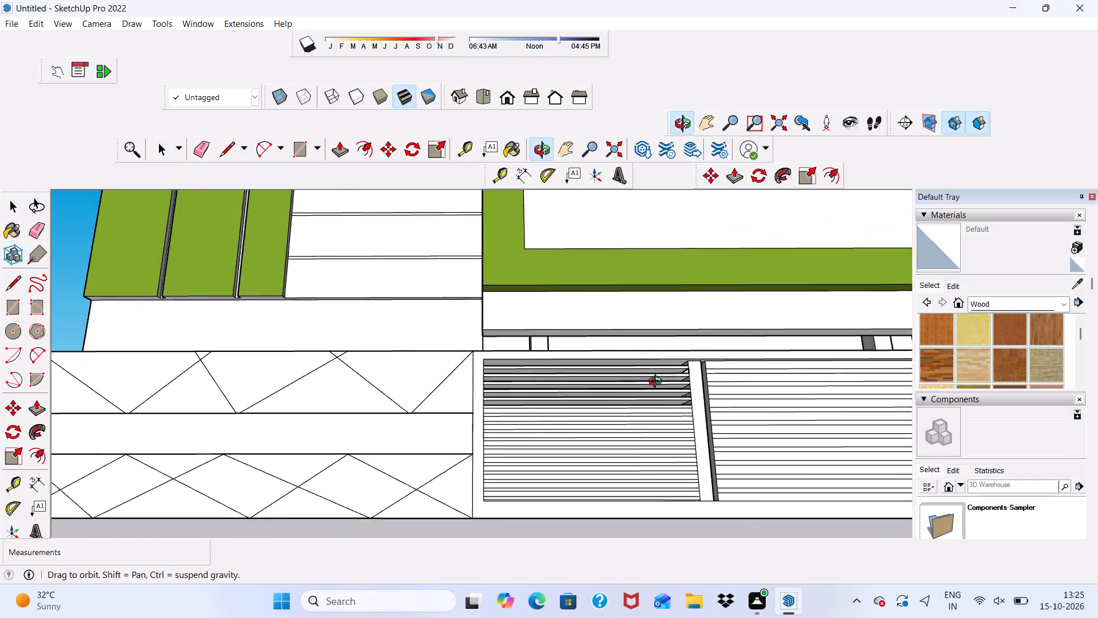
middle_drag(658, 383, 643, 474)
scroll(542, 447, up, 6)
scroll(494, 428, up, 6)
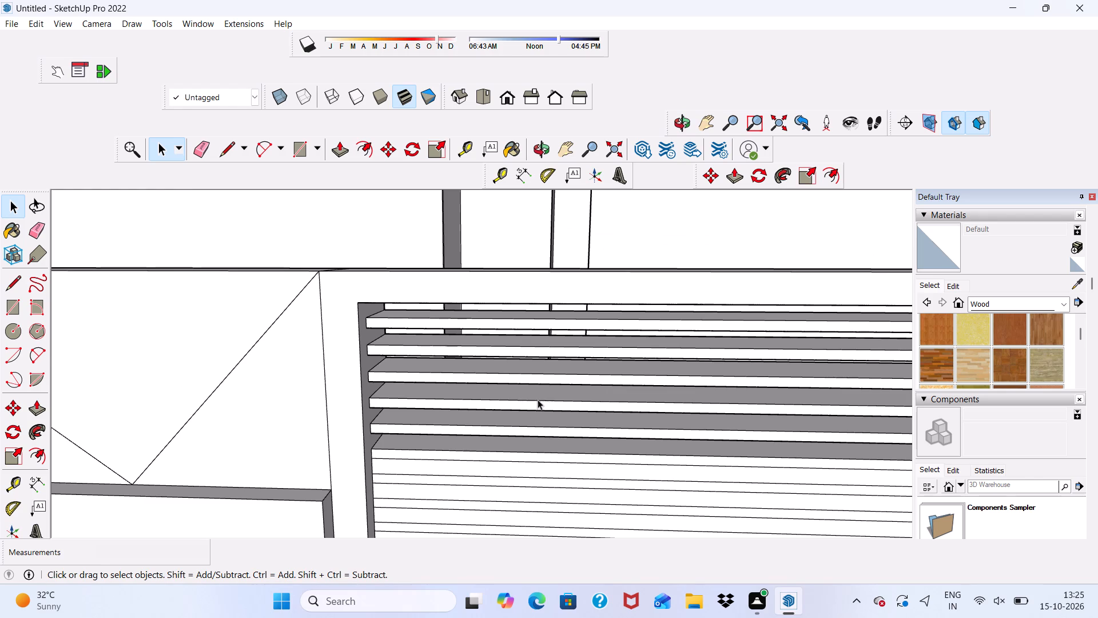
scroll(431, 394, down, 3)
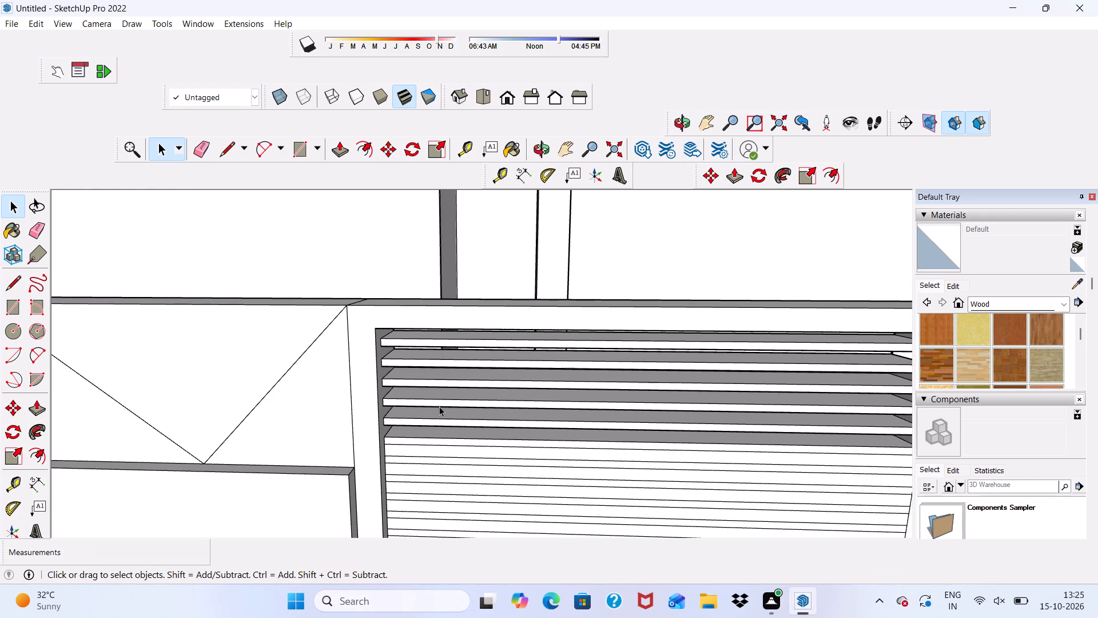
scroll(673, 422, down, 2)
scroll(647, 360, down, 10)
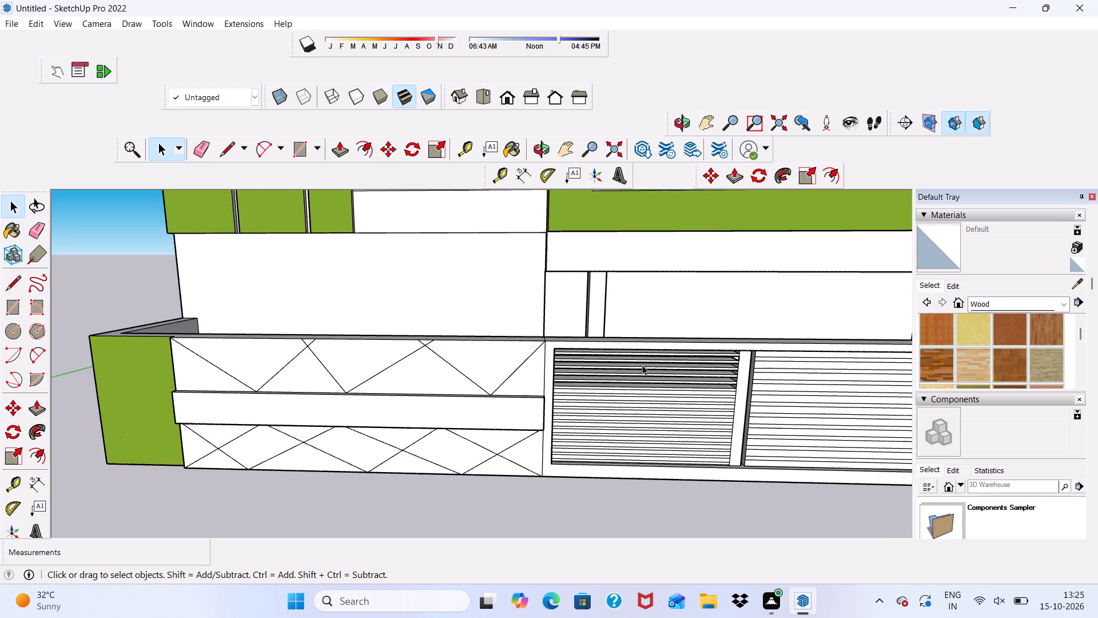
scroll(642, 365, down, 4)
Paint the front face of the window frame in the second balcony from the top with Wood Cherry Original.
click(1002, 327)
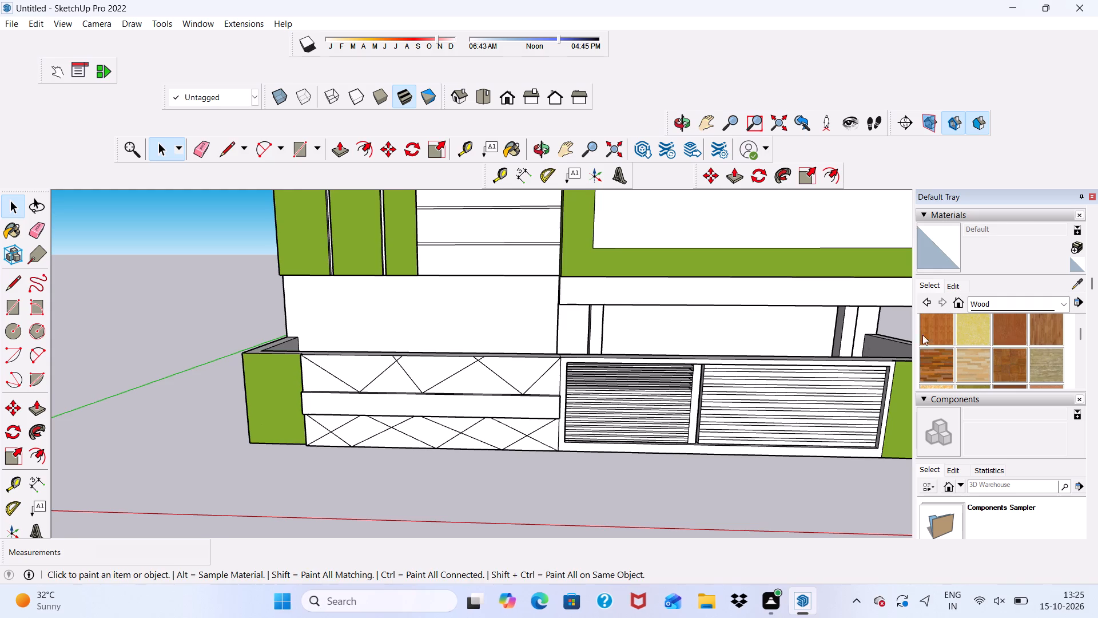
scroll(654, 439, down, 13)
scroll(662, 236, up, 5)
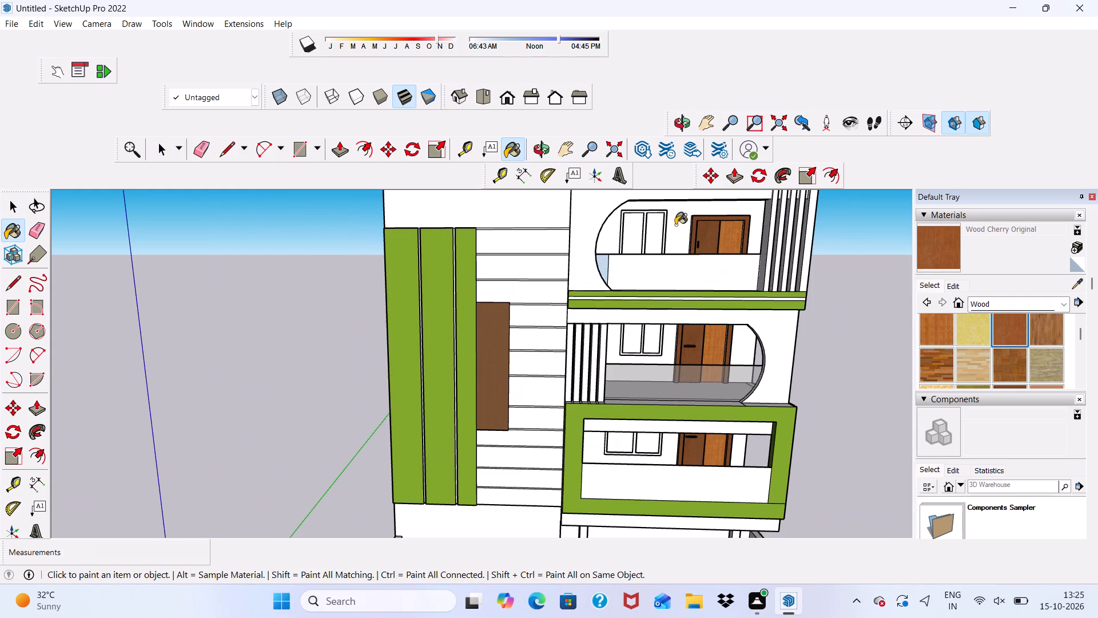
scroll(635, 233, down, 4)
scroll(607, 195, up, 18)
click(679, 217)
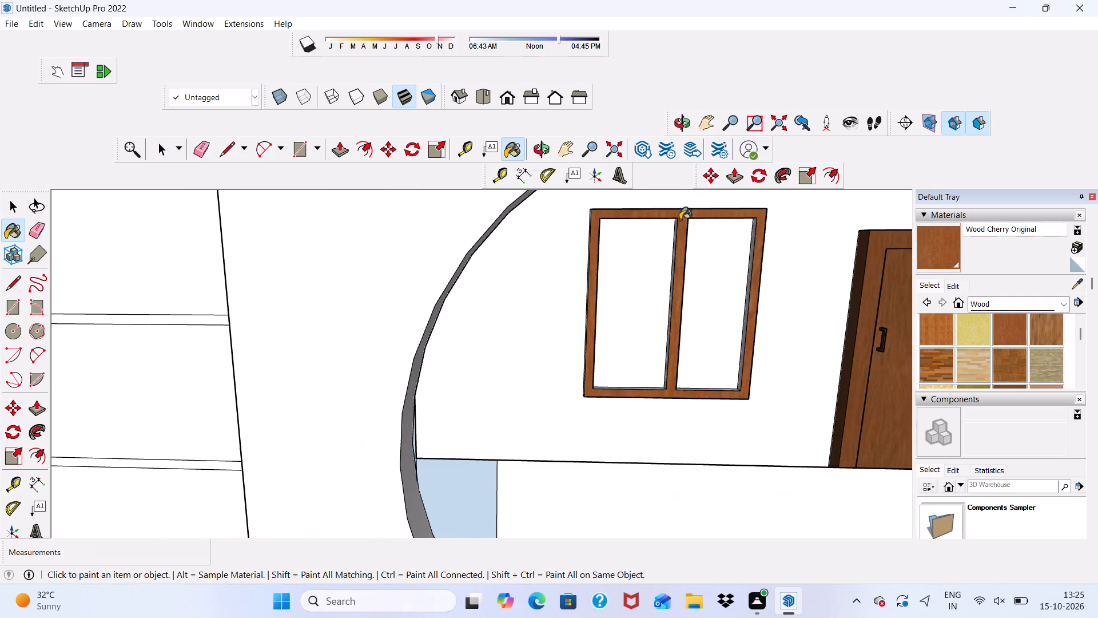
Paint the inner reveal of that window frame's left post with Wood Cherry Original.
scroll(684, 241, up, 3)
middle_drag(685, 244, 538, 248)
scroll(669, 256, up, 6)
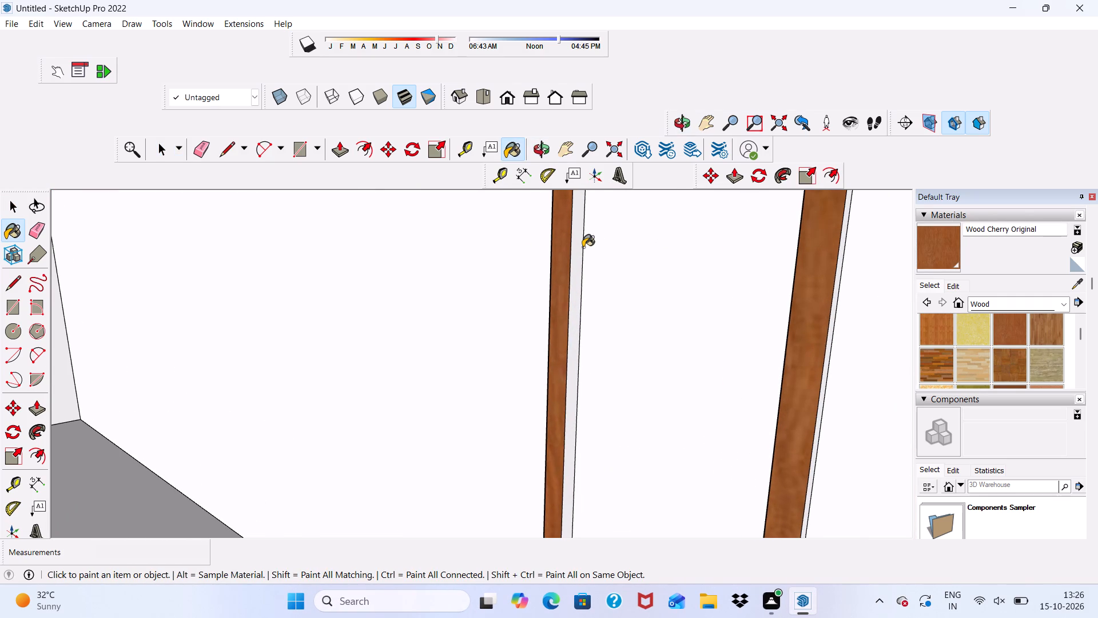
click(583, 247)
scroll(568, 199, down, 6)
scroll(584, 260, up, 6)
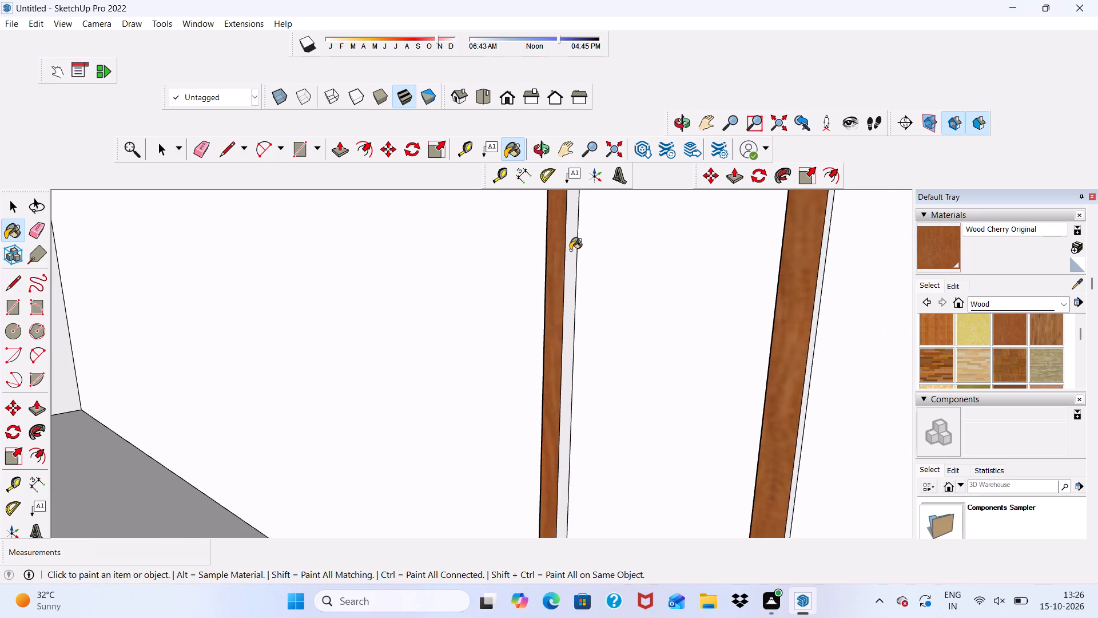
click(570, 250)
Paint the front face of the top balcony's window frame with Wood Cherry Original.
scroll(578, 257, down, 3)
middle_drag(638, 296, 709, 448)
middle_drag(645, 455, 632, 402)
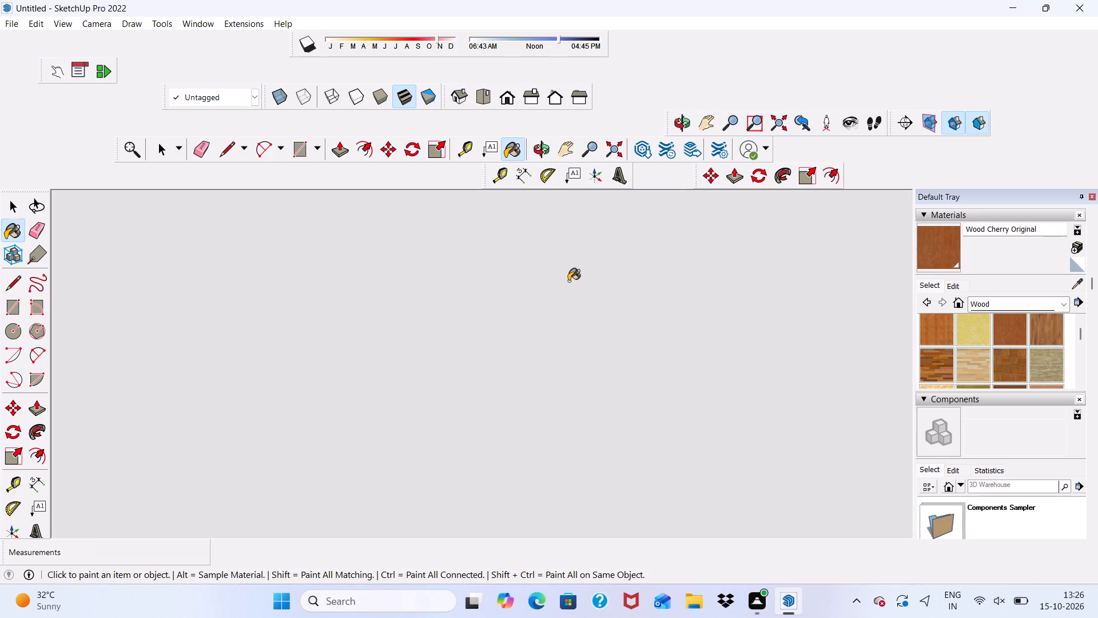
scroll(513, 301, down, 20)
scroll(513, 301, down, 20)
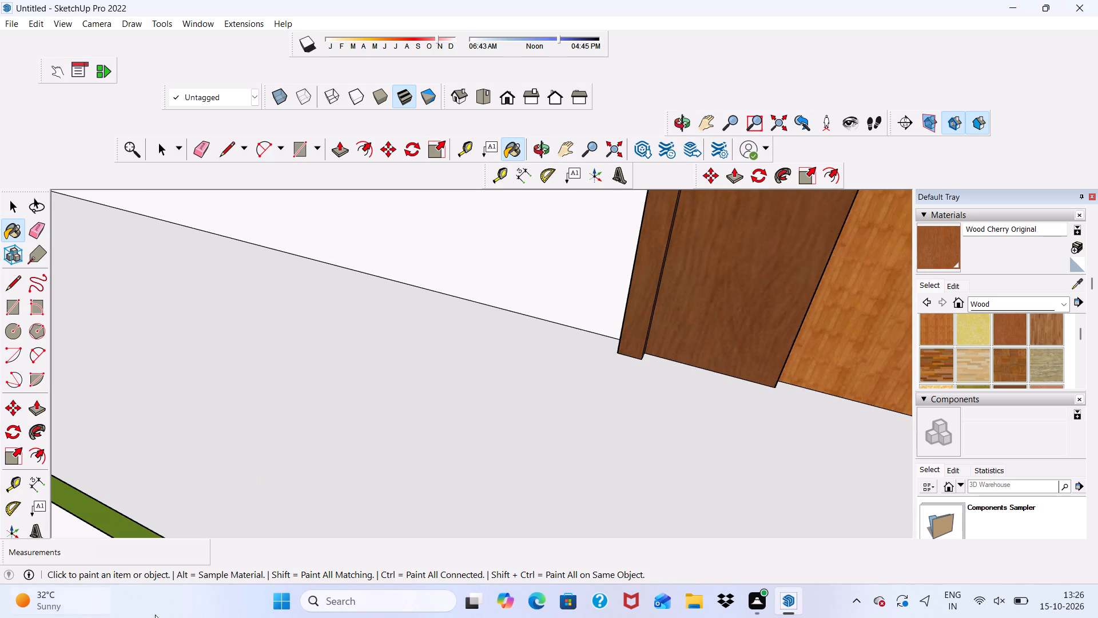
scroll(155, 615, down, 8)
scroll(360, 472, down, 6)
scroll(324, 498, down, 17)
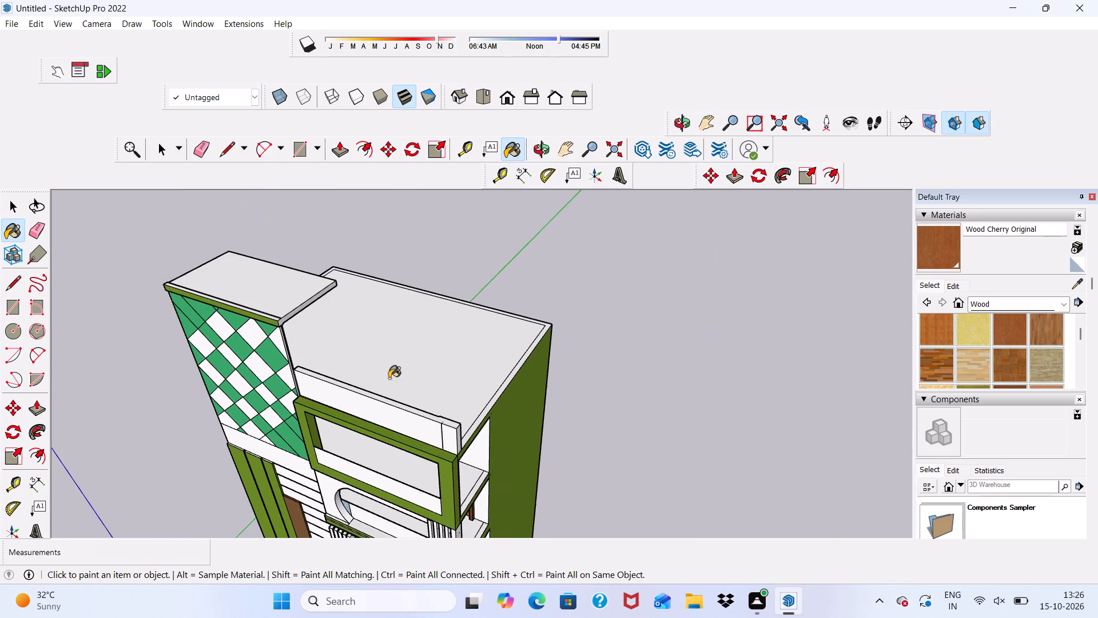
middle_drag(389, 422, 497, 220)
scroll(470, 327, up, 7)
scroll(417, 358, down, 2)
scroll(260, 401, up, 14)
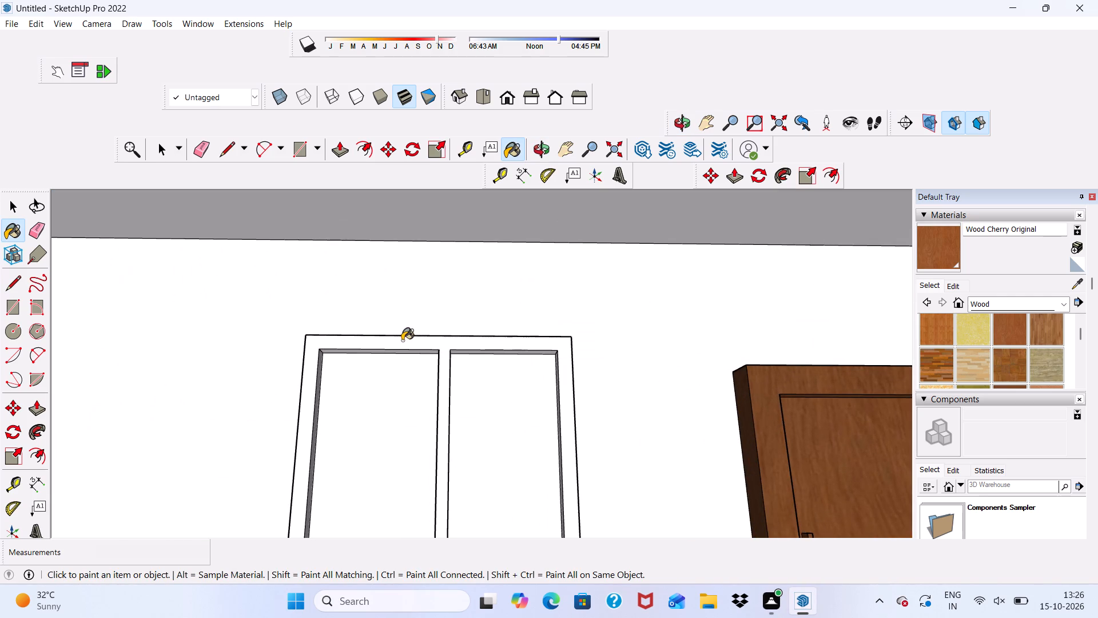
click(402, 340)
Paint the upper and side inner reveals of both panes in the top balcony's window with Wood Cherry Original.
scroll(416, 358, up, 8)
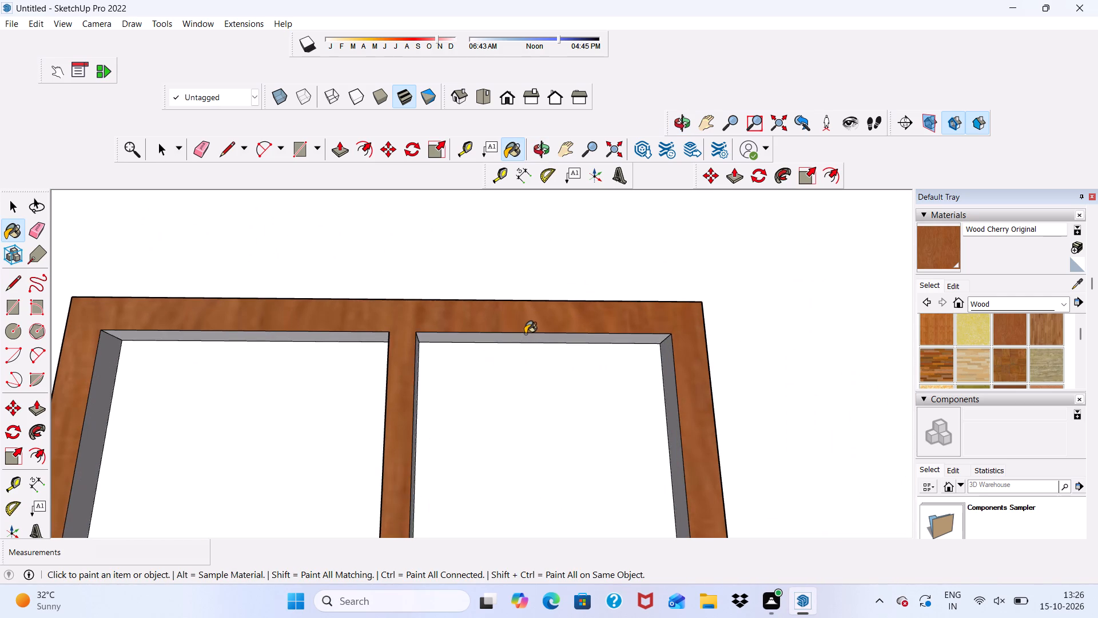
click(525, 336)
click(669, 410)
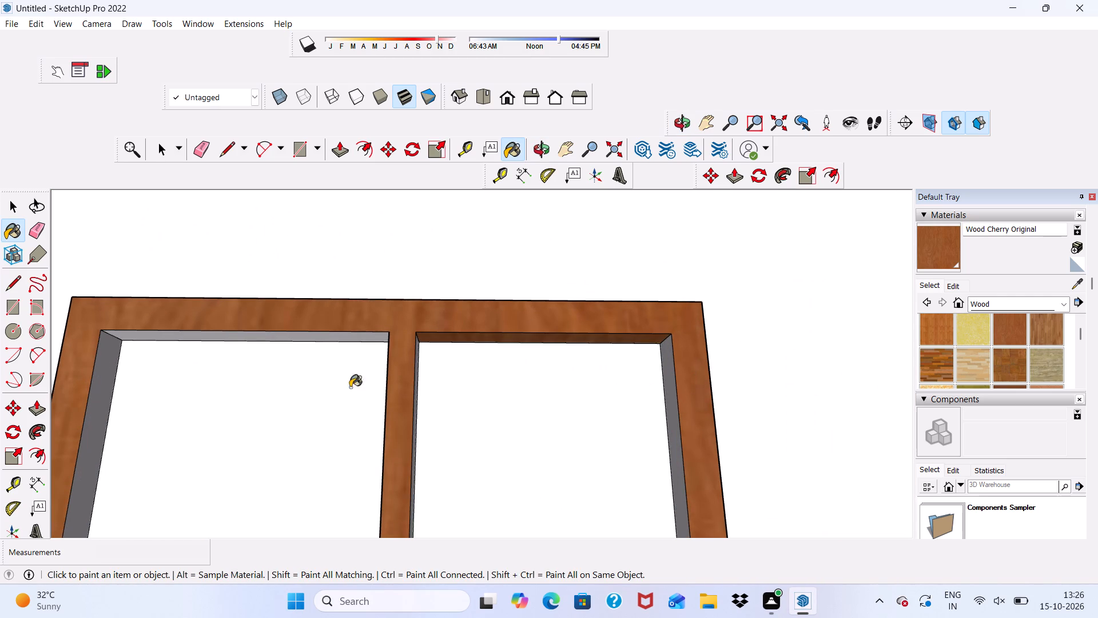
scroll(274, 371, up, 1)
click(276, 329)
scroll(276, 329, down, 5)
middle_drag(314, 388, 149, 418)
scroll(297, 400, up, 4)
click(303, 390)
click(486, 355)
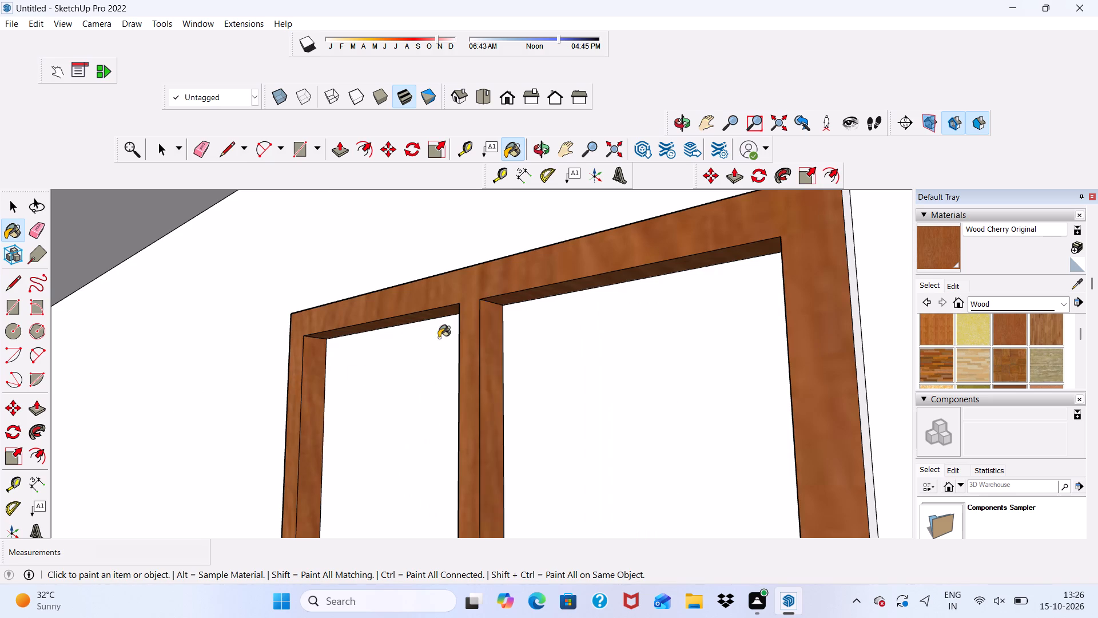
Paint the outer side face and the top face of the top balcony's window frame with Wood Cherry Original.
scroll(361, 344, down, 6)
scroll(581, 307, up, 2)
click(560, 324)
middle_drag(522, 320, 557, 421)
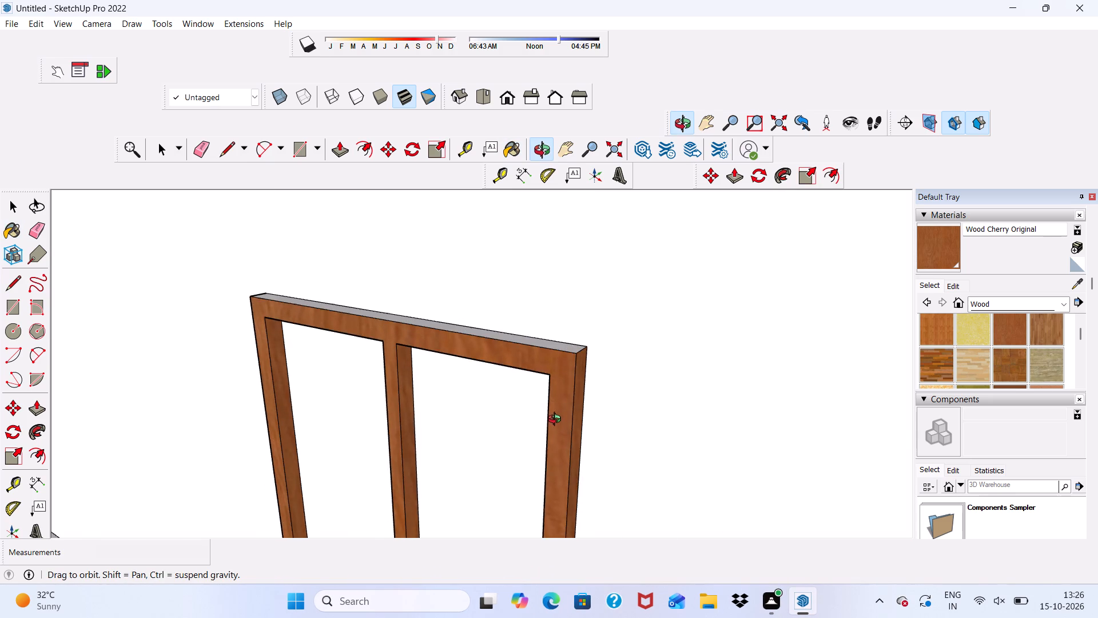
middle_drag(557, 421, 551, 418)
scroll(519, 338, up, 2)
click(519, 338)
Paint the bottom inner reveals of both panes in the top balcony's window with Wood Cherry Original.
scroll(463, 300, down, 12)
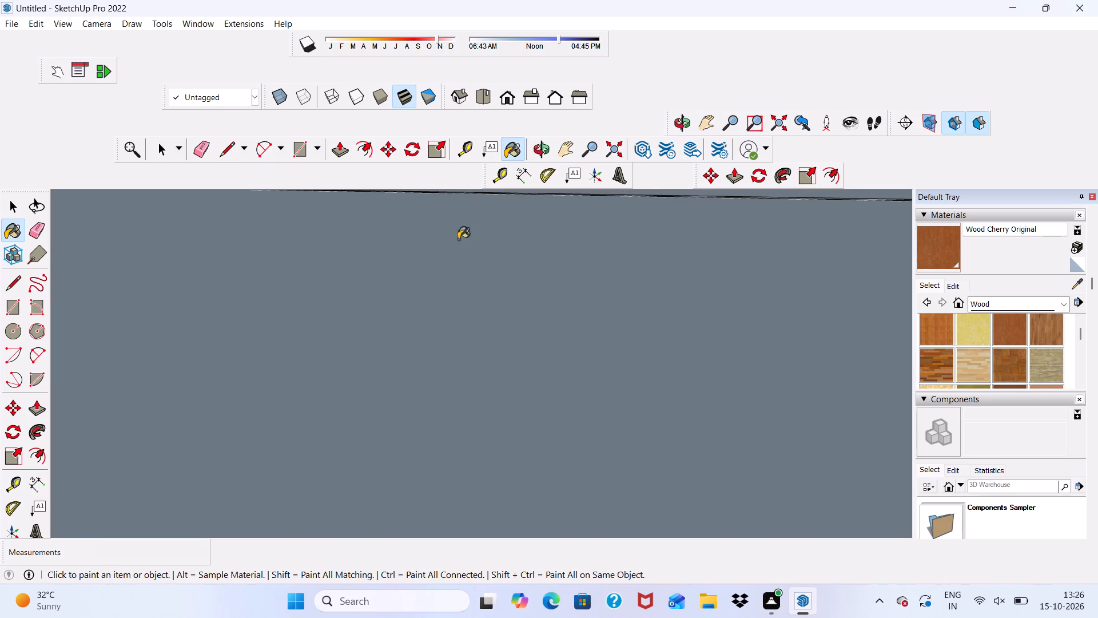
click(494, 93)
click(505, 94)
scroll(505, 225, down, 4)
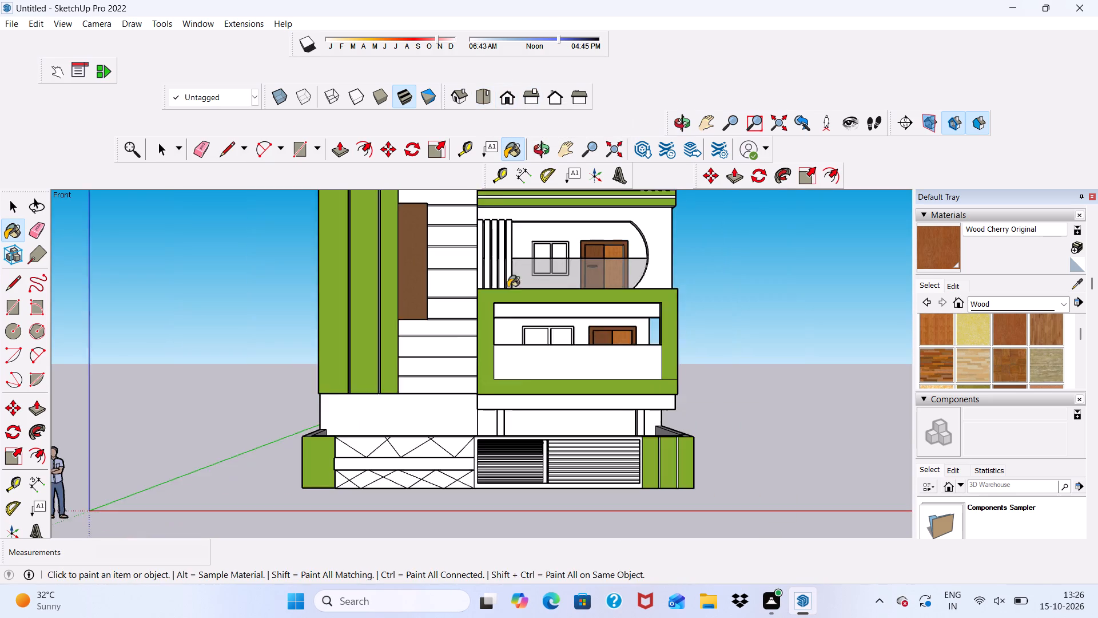
scroll(508, 288, down, 6)
middle_drag(546, 273, 528, 369)
scroll(528, 252, up, 2)
scroll(505, 240, down, 10)
scroll(534, 209, up, 7)
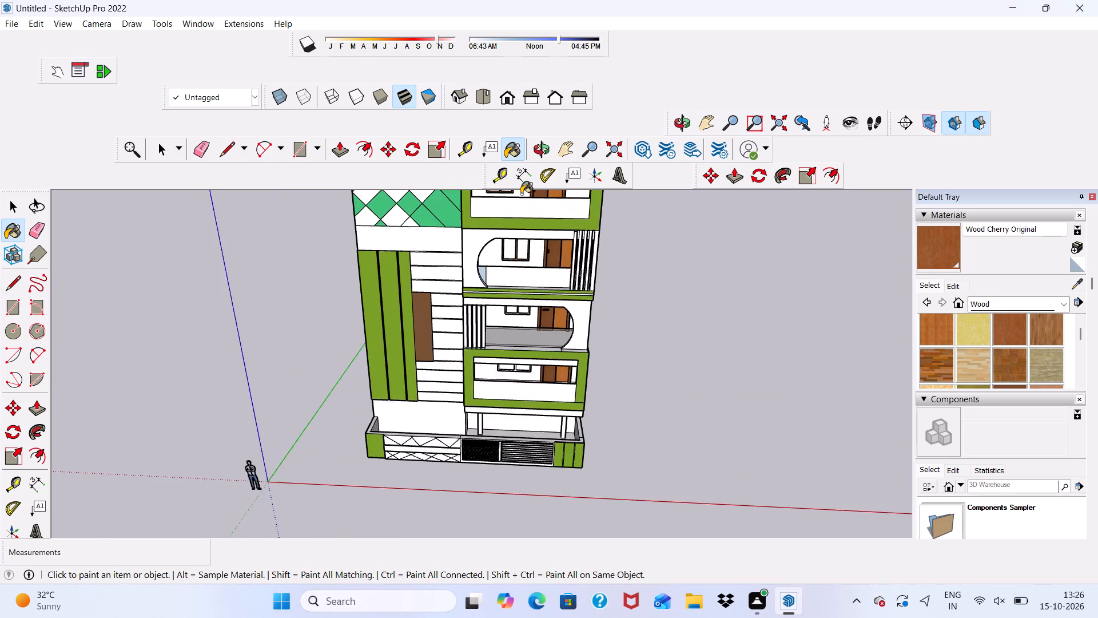
scroll(521, 194, up, 5)
scroll(518, 193, down, 10)
scroll(508, 252, up, 20)
scroll(508, 252, up, 2)
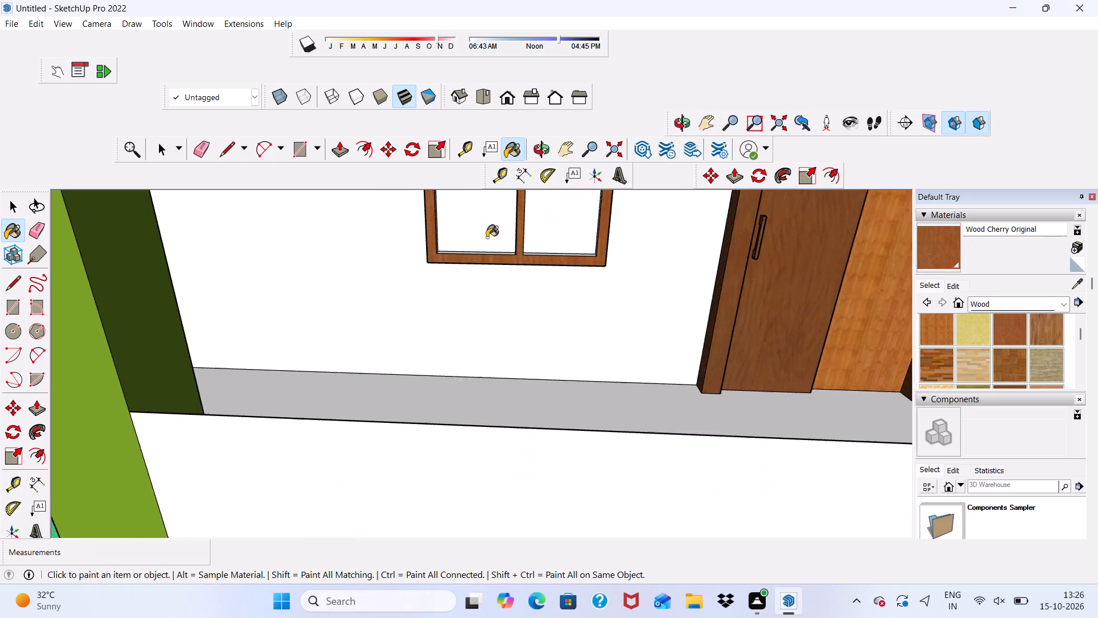
scroll(487, 237, up, 6)
click(474, 253)
scroll(568, 260, up, 3)
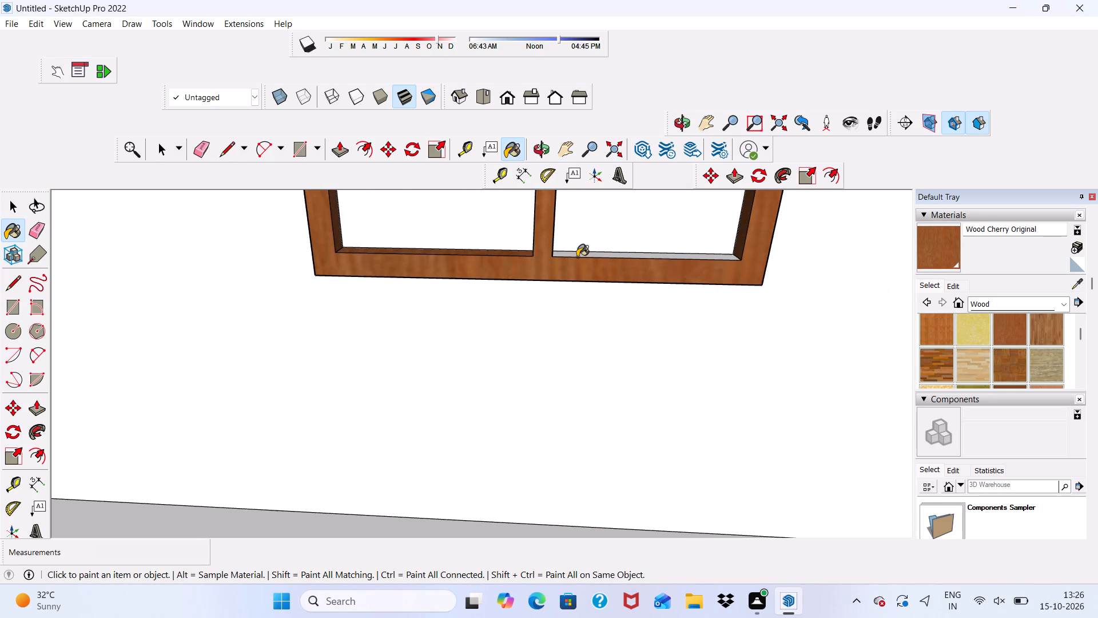
click(579, 253)
Paint the centre post's inner reveal and the frame's outer side on the second-from-top balcony's window with Wood Cherry Original.
scroll(519, 261, down, 20)
scroll(519, 261, down, 1)
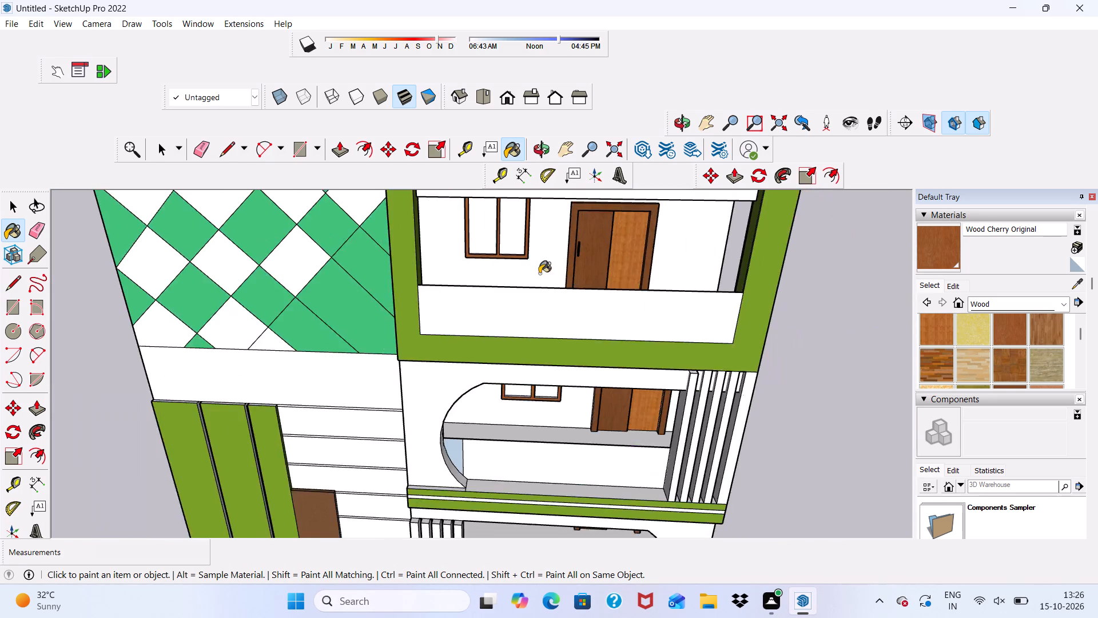
scroll(539, 274, down, 7)
middle_drag(532, 363, 540, 277)
scroll(550, 315, up, 20)
scroll(550, 315, up, 5)
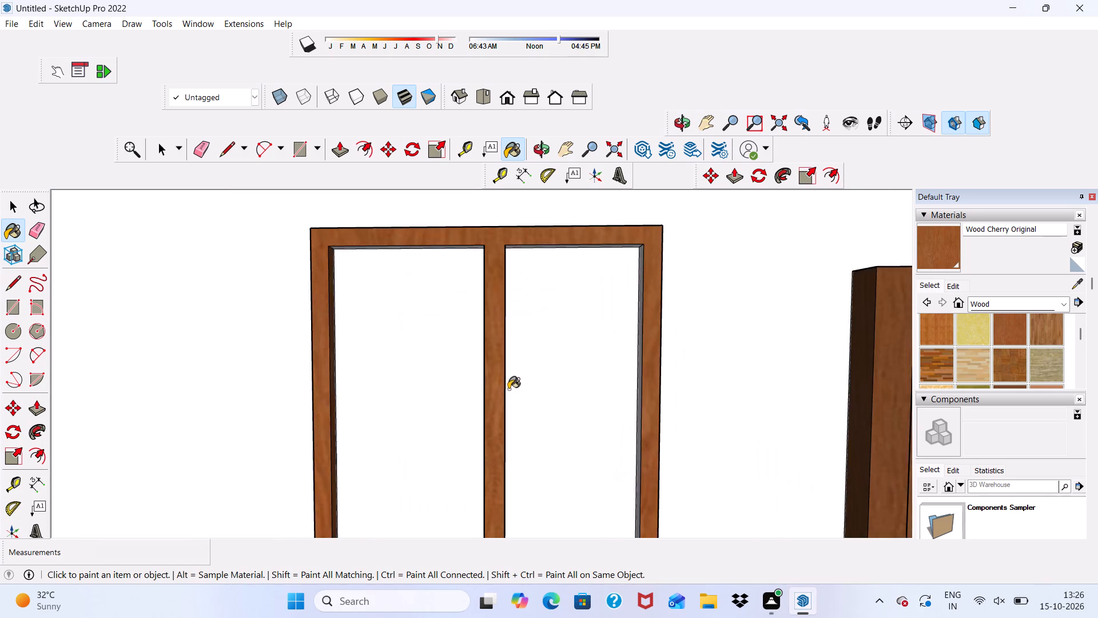
scroll(508, 389, up, 1)
scroll(508, 379, down, 1)
middle_drag(508, 379, 400, 383)
scroll(629, 322, up, 6)
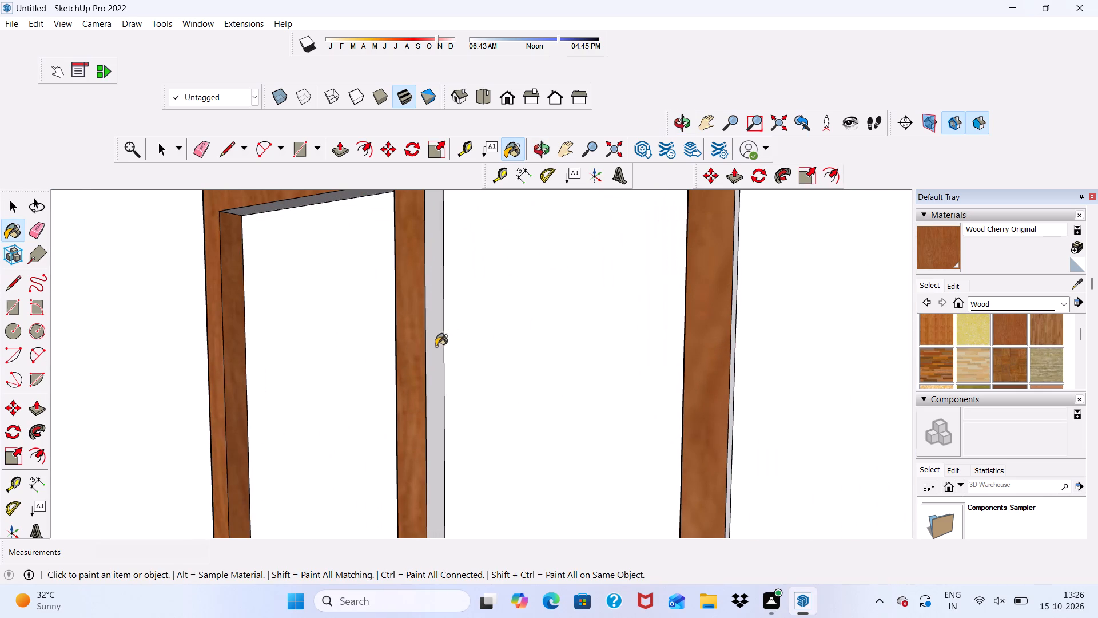
click(440, 346)
scroll(733, 340, up, 3)
click(729, 337)
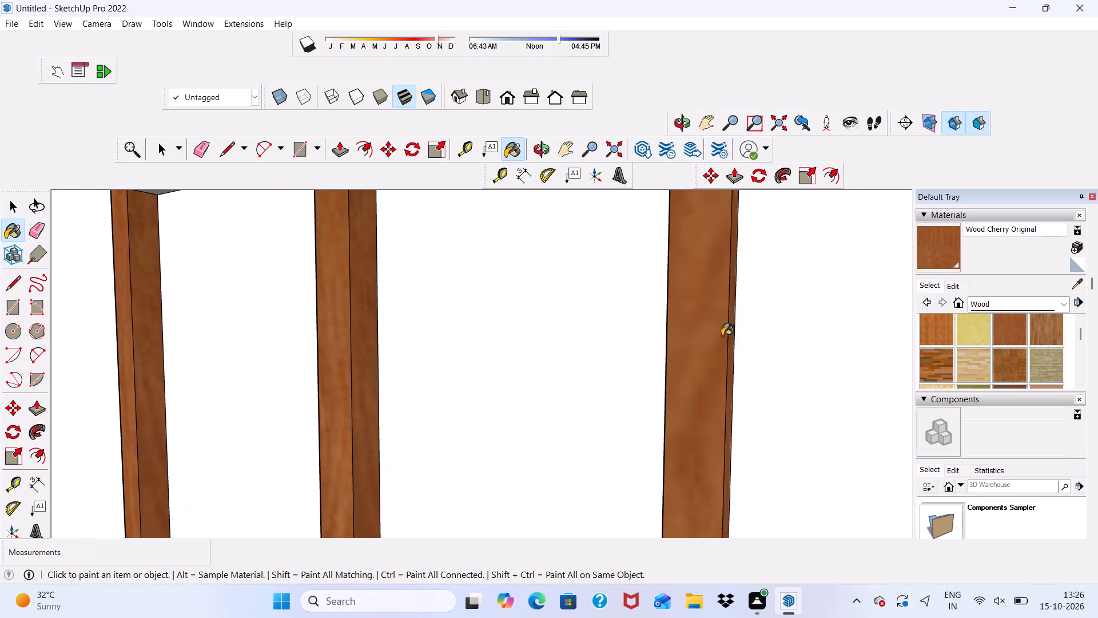
Paint the upper inner reveals of both panes in the second-from-top balcony's window with Wood Cherry Original.
scroll(524, 390, down, 6)
scroll(526, 393, up, 1)
middle_drag(521, 381, 554, 286)
click(475, 223)
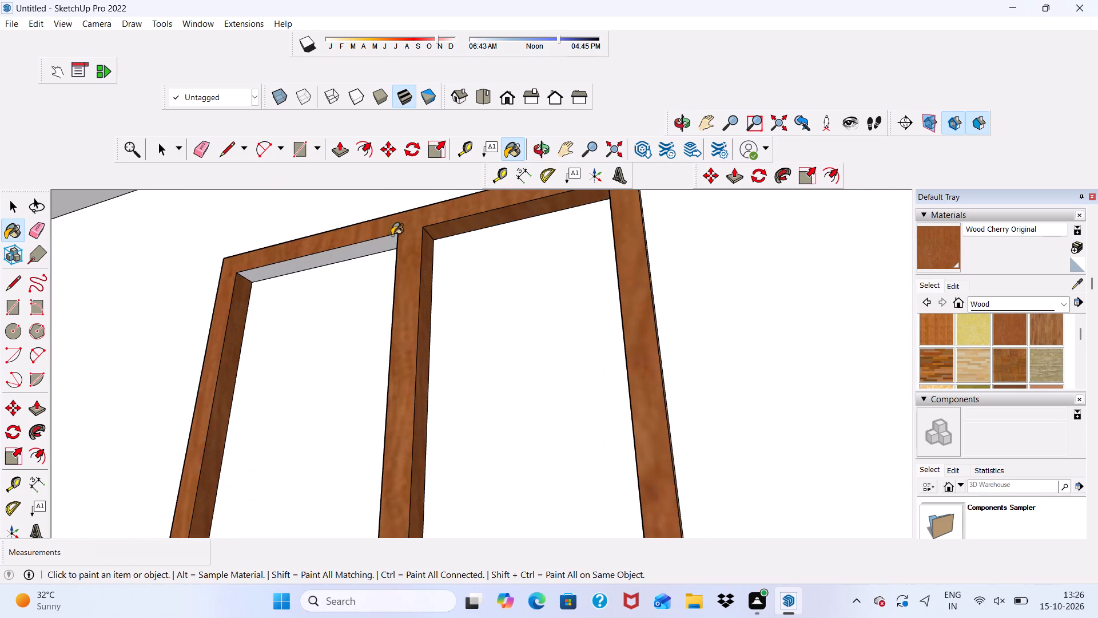
click(348, 249)
Paint the bottom inner reveals of both panes in the second-from-top balcony's window with Wood Cherry Original.
scroll(369, 259, down, 7)
scroll(485, 279, up, 1)
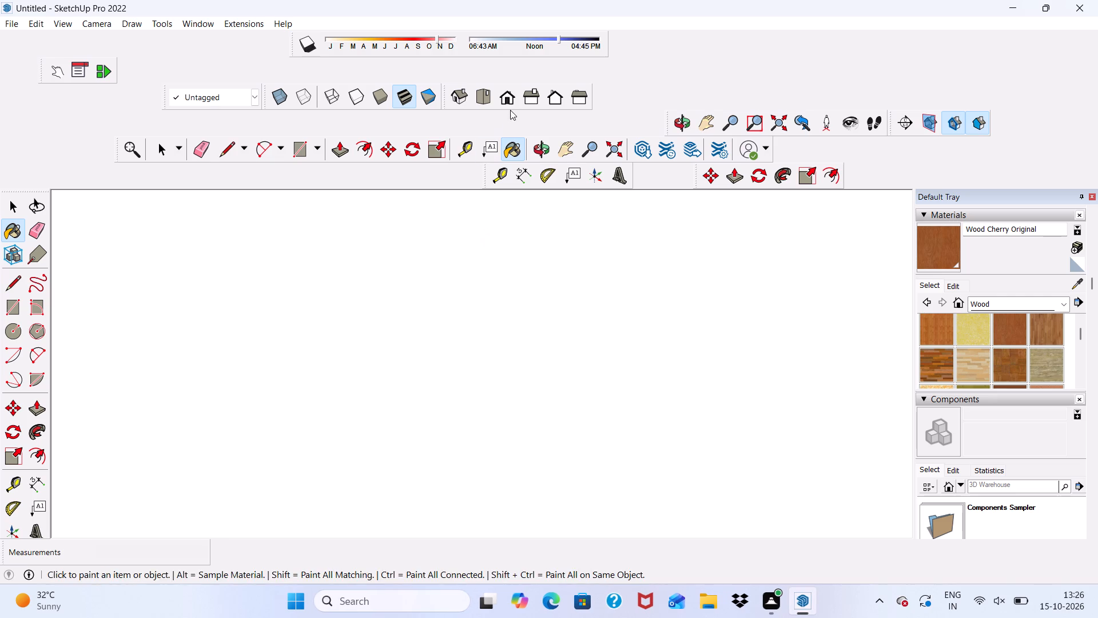
click(510, 97)
scroll(498, 264, down, 20)
scroll(498, 264, down, 3)
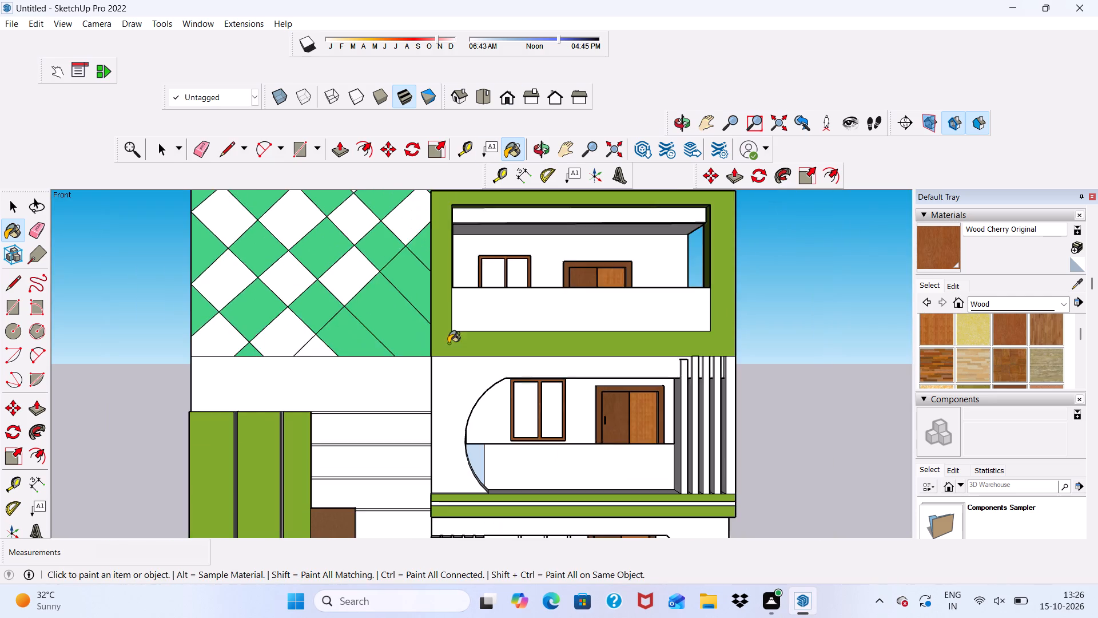
scroll(424, 332, down, 1)
middle_drag(527, 354, 515, 425)
scroll(515, 425, up, 10)
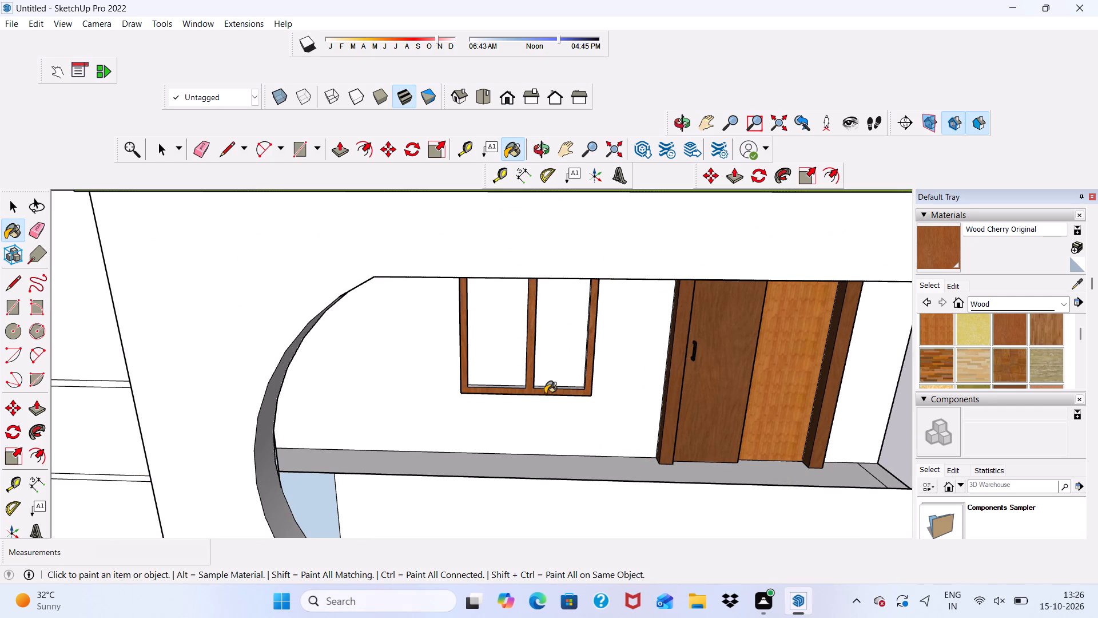
scroll(550, 392, up, 12)
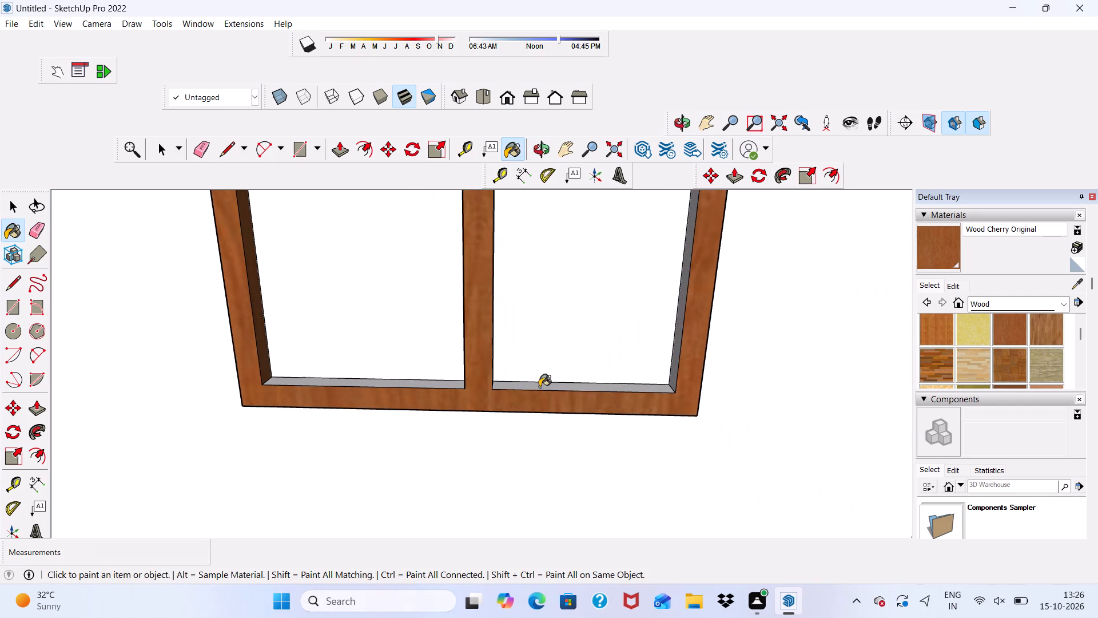
click(536, 389)
scroll(427, 382, up, 4)
click(404, 390)
scroll(503, 403, down, 1)
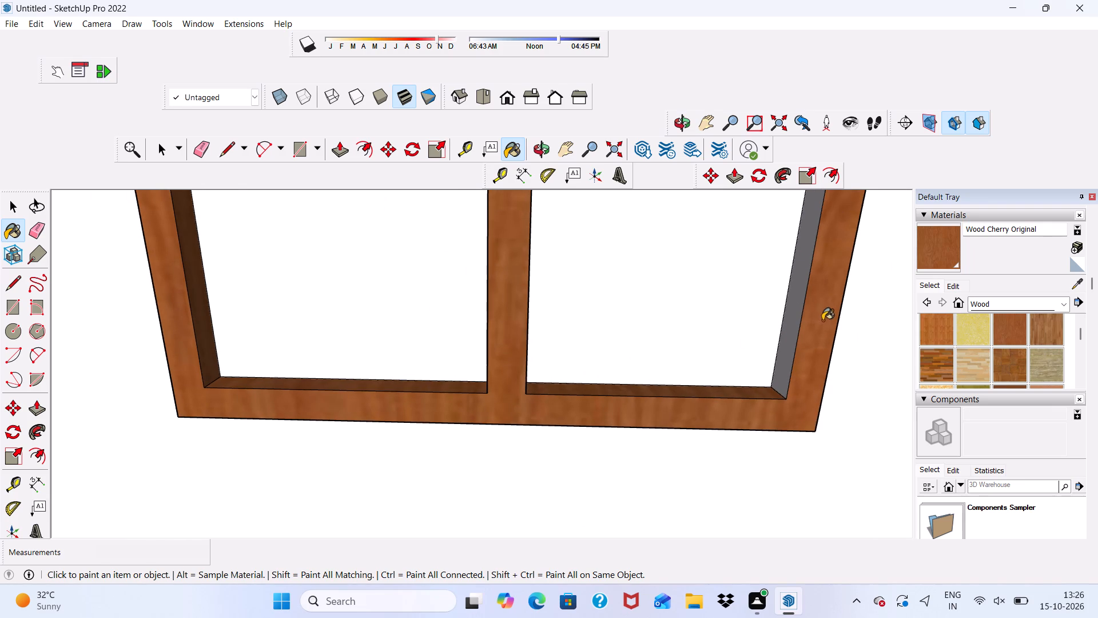
Paint the door-side inner reveals of both panes in the second-from-top balcony's window with Wood Cherry Original.
click(794, 304)
scroll(794, 314, down, 12)
scroll(666, 300, up, 4)
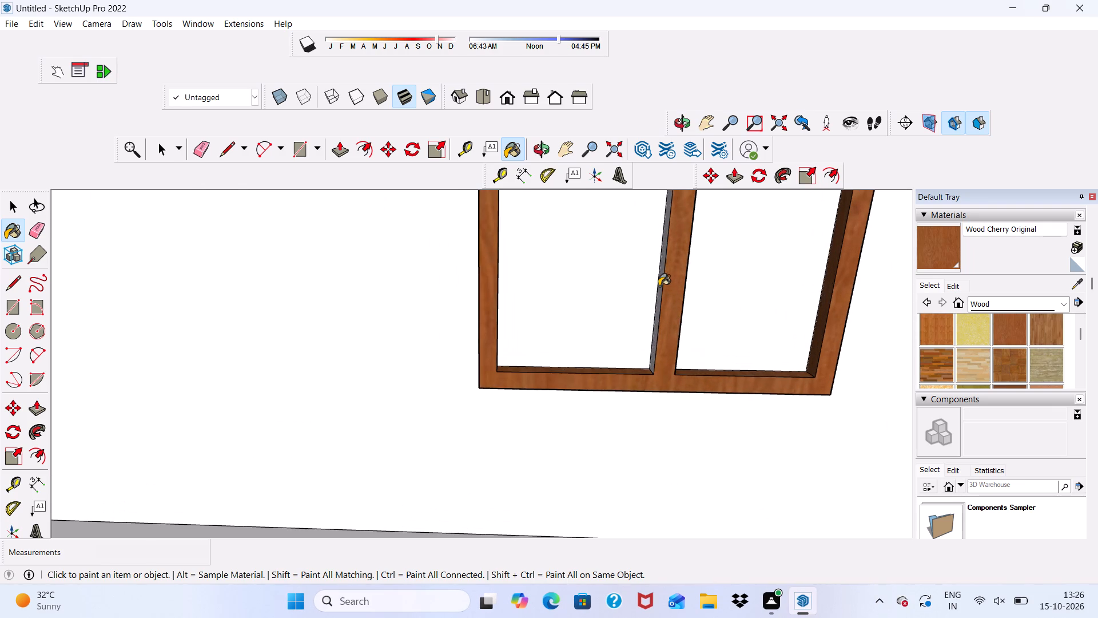
click(659, 286)
middle_drag(663, 287, 612, 287)
Paint the front face of the third-from-top balcony's window frame with Wood Cherry Original.
scroll(529, 305, down, 13)
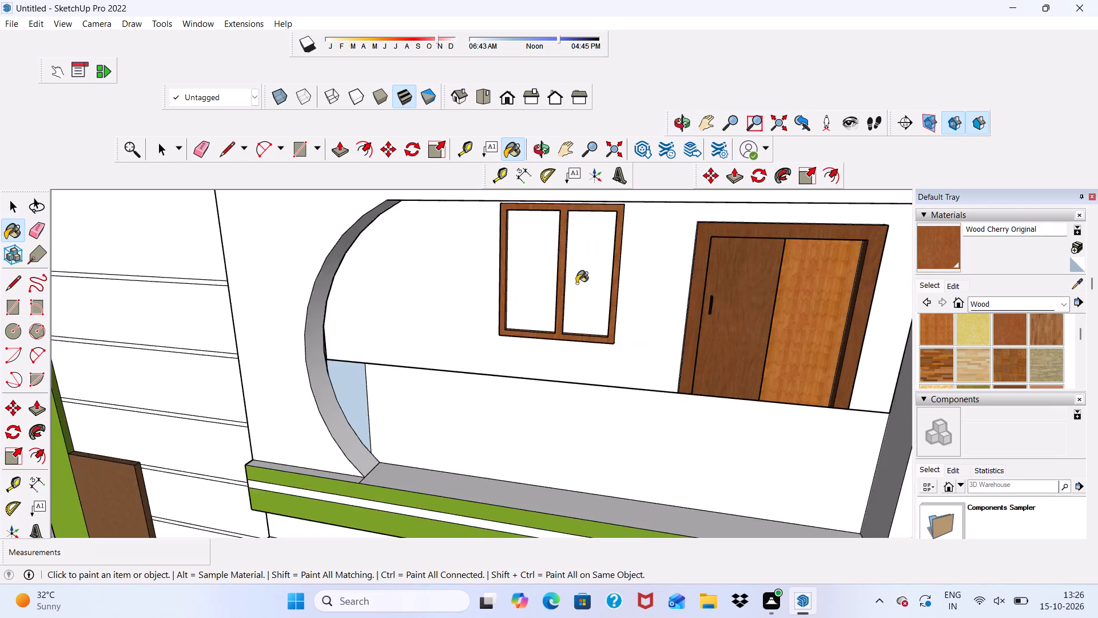
scroll(576, 283, down, 16)
scroll(543, 384, up, 20)
scroll(543, 384, up, 2)
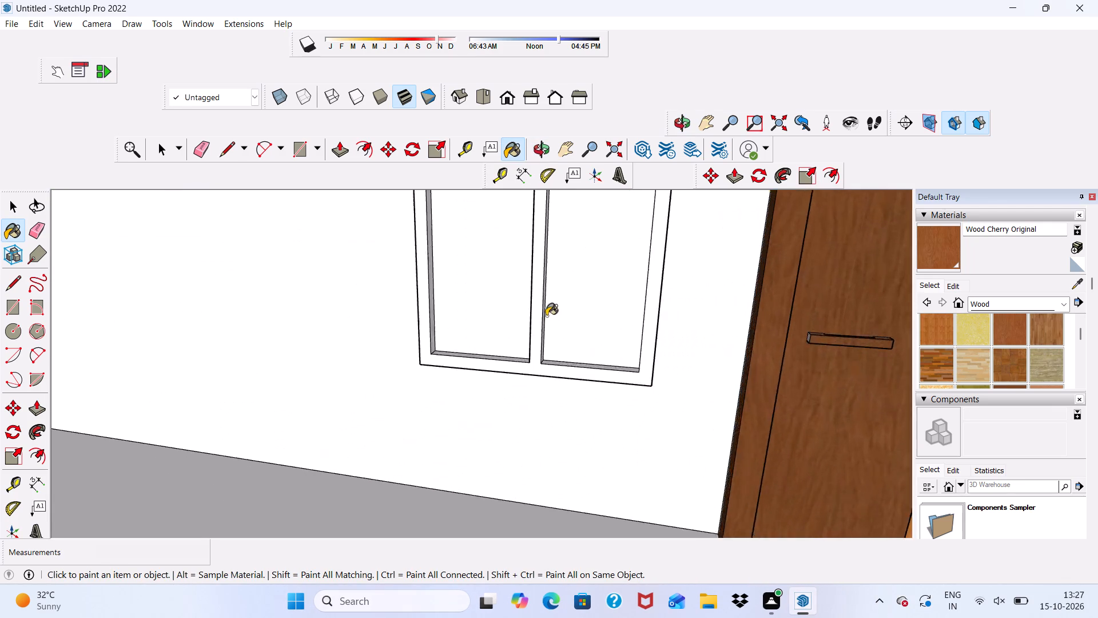
scroll(546, 316, up, 3)
click(541, 307)
scroll(545, 397, up, 5)
drag(512, 370, 518, 370)
scroll(531, 370, up, 2)
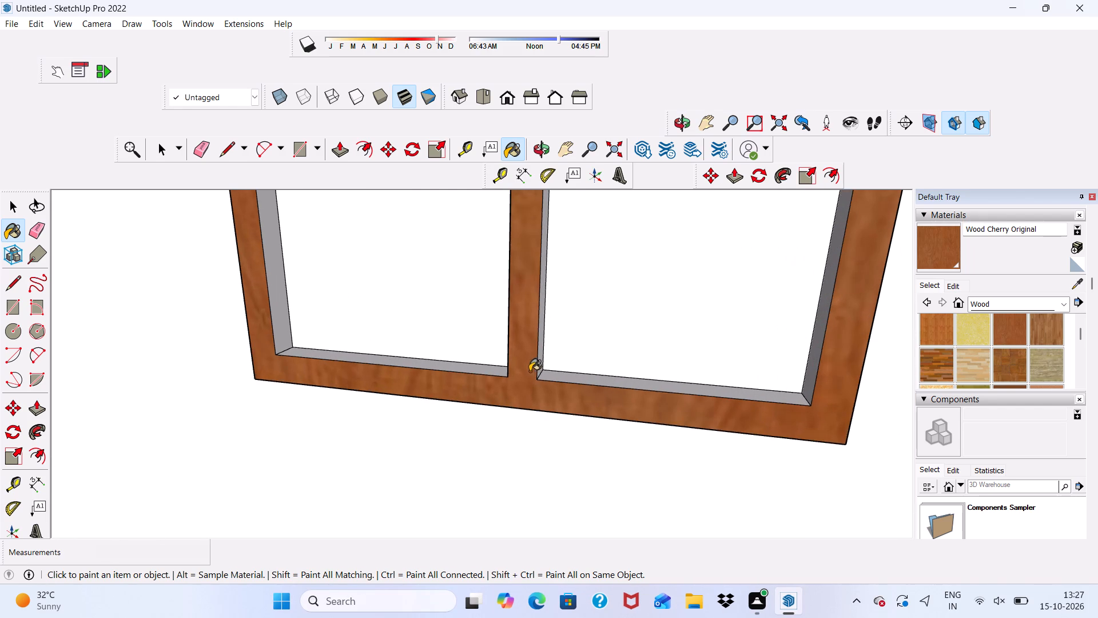
Paint the bottom and side inner reveals of both panes in the third-from-top balcony's window with Wood Cherry Original.
click(547, 378)
scroll(464, 347, up, 5)
drag(438, 372, 438, 380)
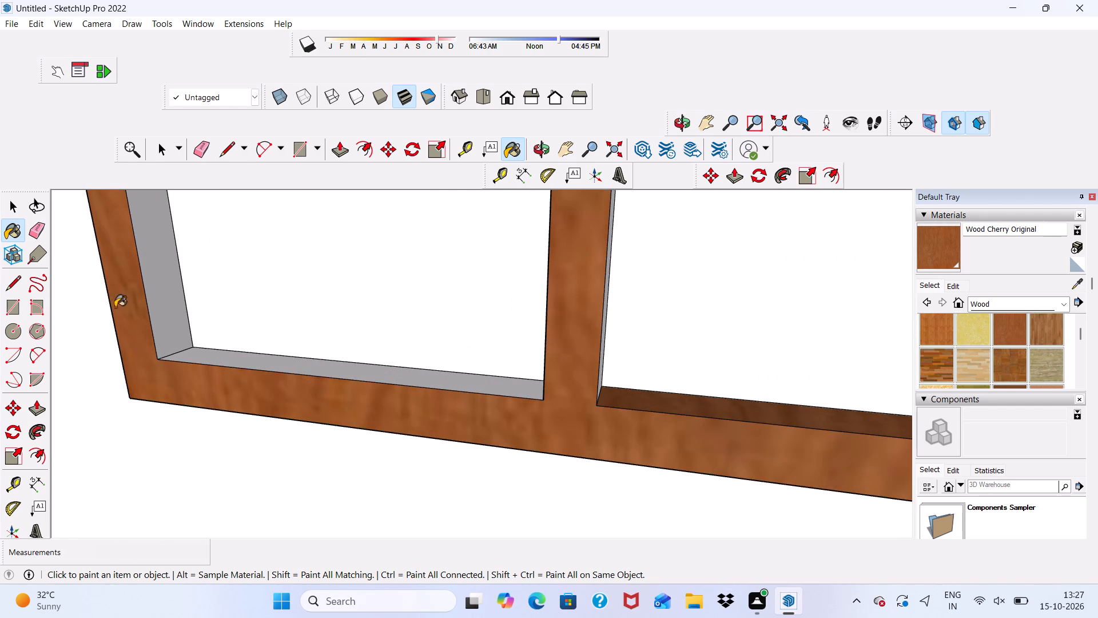
click(149, 291)
scroll(569, 332, down, 1)
middle_drag(566, 331, 477, 330)
scroll(534, 333, up, 1)
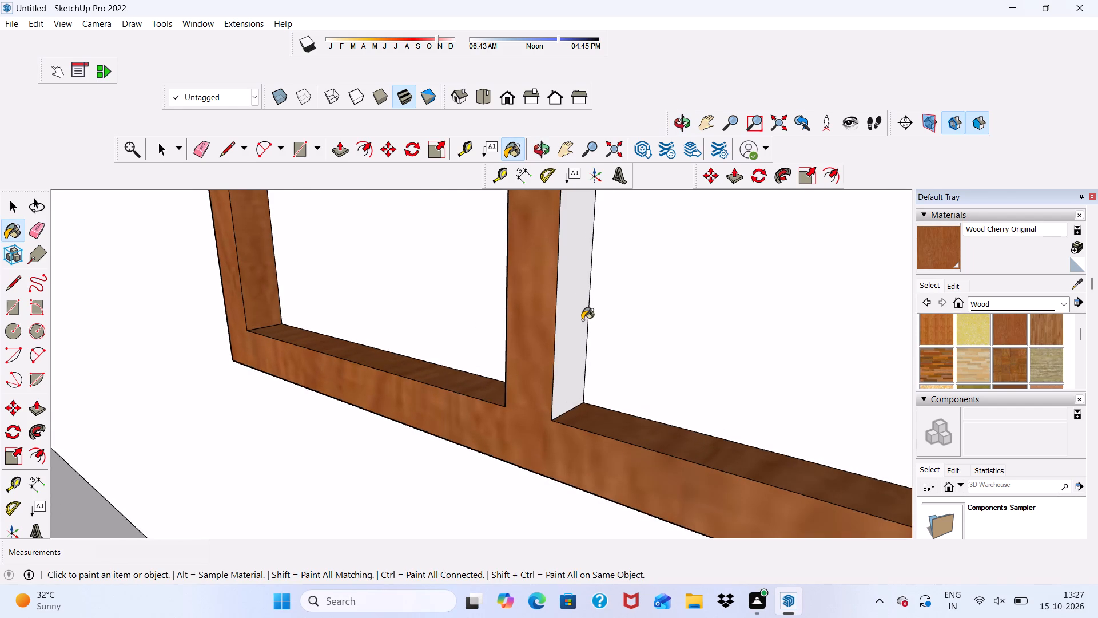
click(572, 319)
middle_drag(563, 321, 805, 262)
scroll(613, 298, up, 1)
click(602, 283)
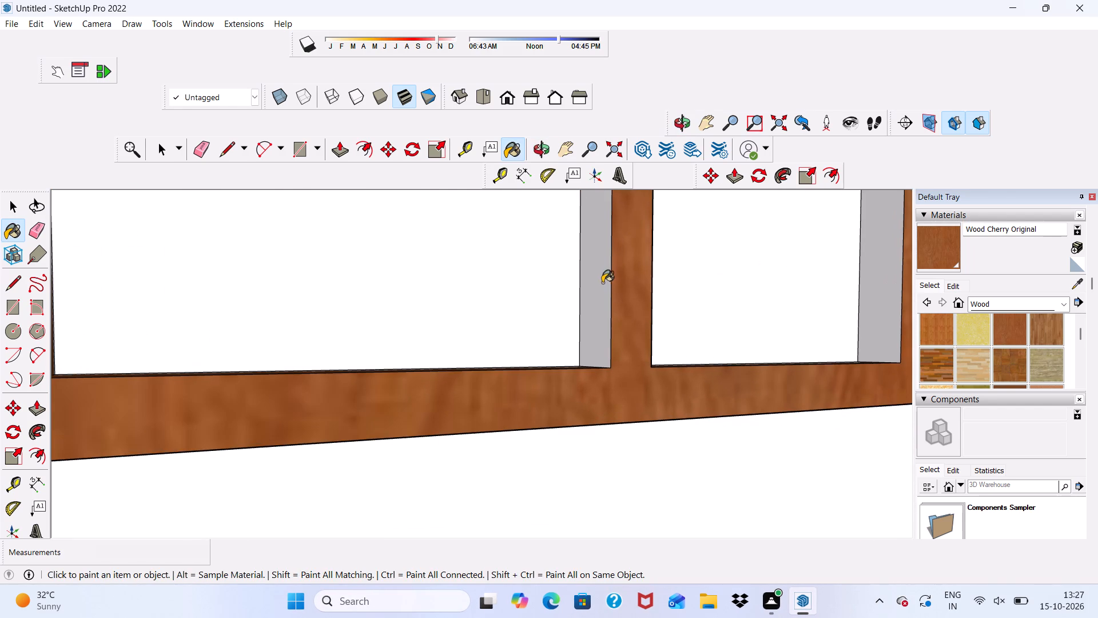
click(882, 305)
scroll(562, 334, down, 14)
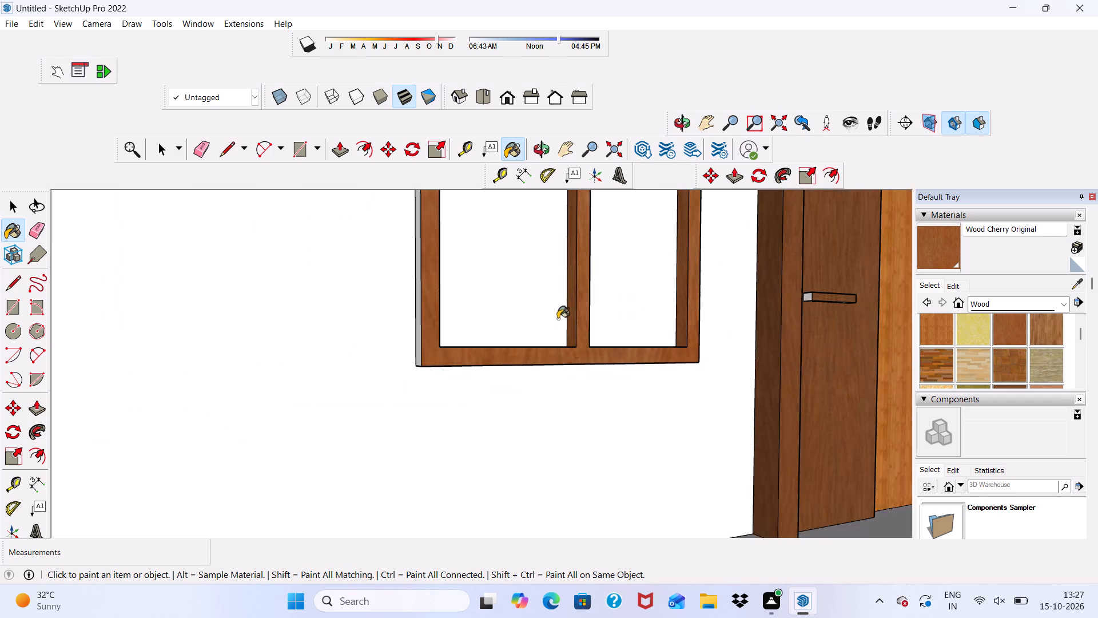
Paint the outer side of the third-from-top balcony's window frame, on the side away from the door, with Wood Cherry Original.
scroll(558, 319, down, 4)
scroll(420, 288, up, 3)
scroll(600, 243, down, 12)
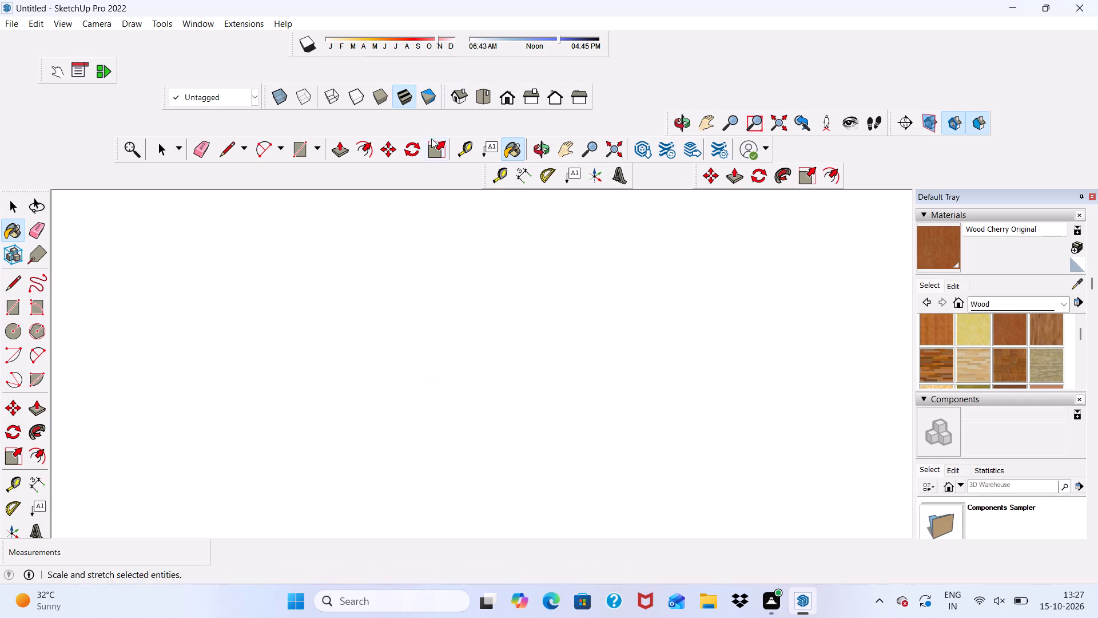
click(504, 92)
scroll(471, 248, down, 6)
scroll(260, 270, up, 11)
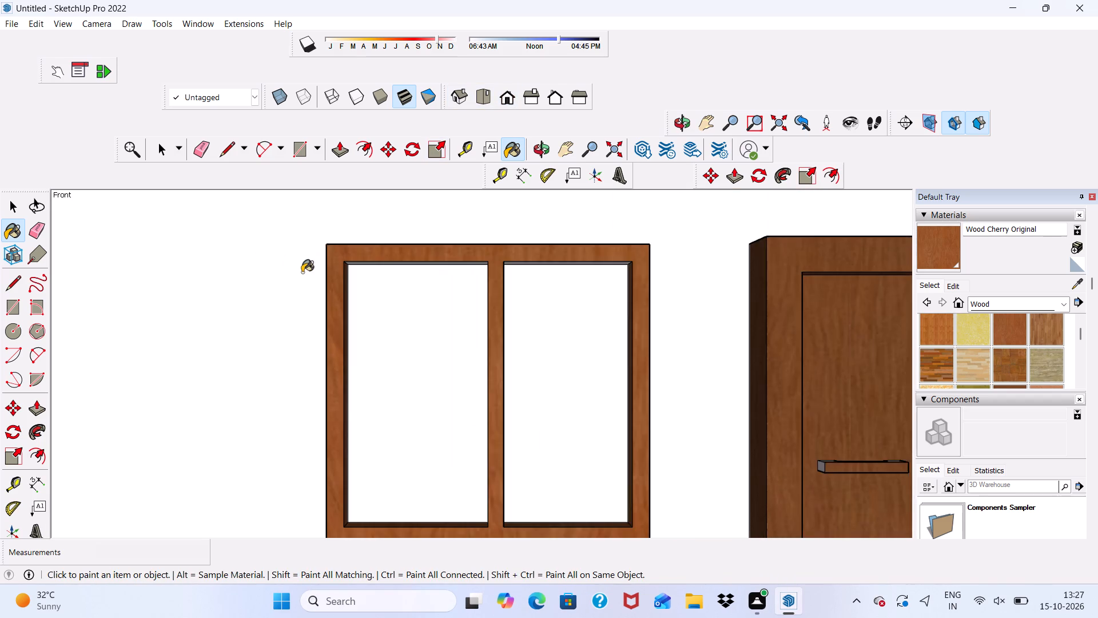
middle_drag(303, 272, 441, 269)
scroll(359, 273, up, 4)
click(324, 259)
Paint the upper inner reveals of both panes in the third-from-top balcony's window with Wood Cherry Original.
scroll(376, 253, up, 2)
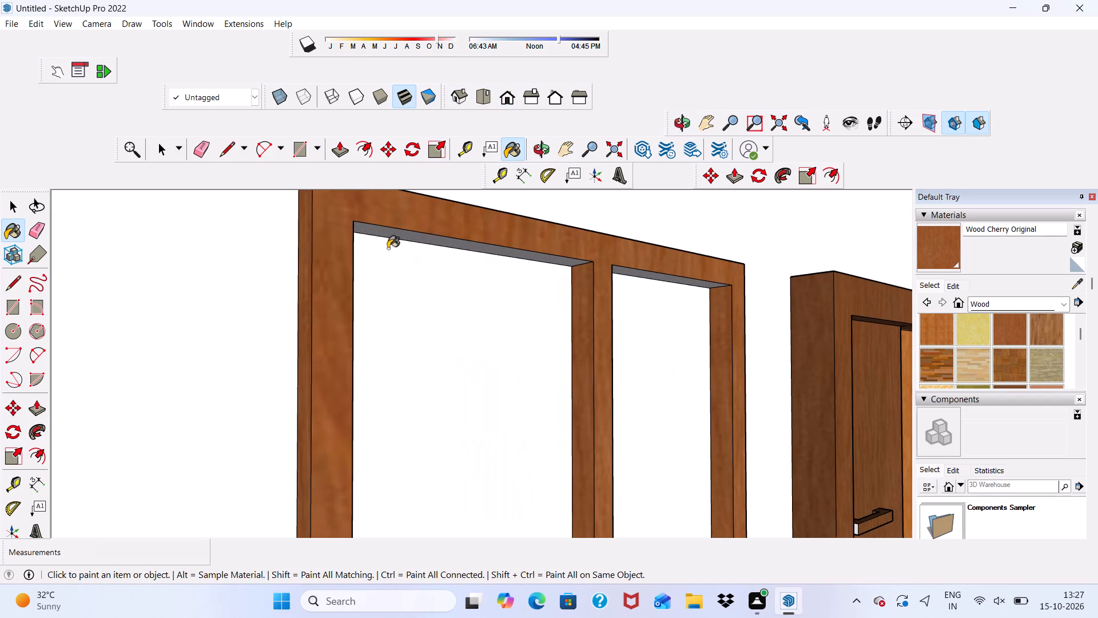
scroll(388, 248, up, 1)
click(428, 235)
scroll(633, 244, up, 3)
click(649, 280)
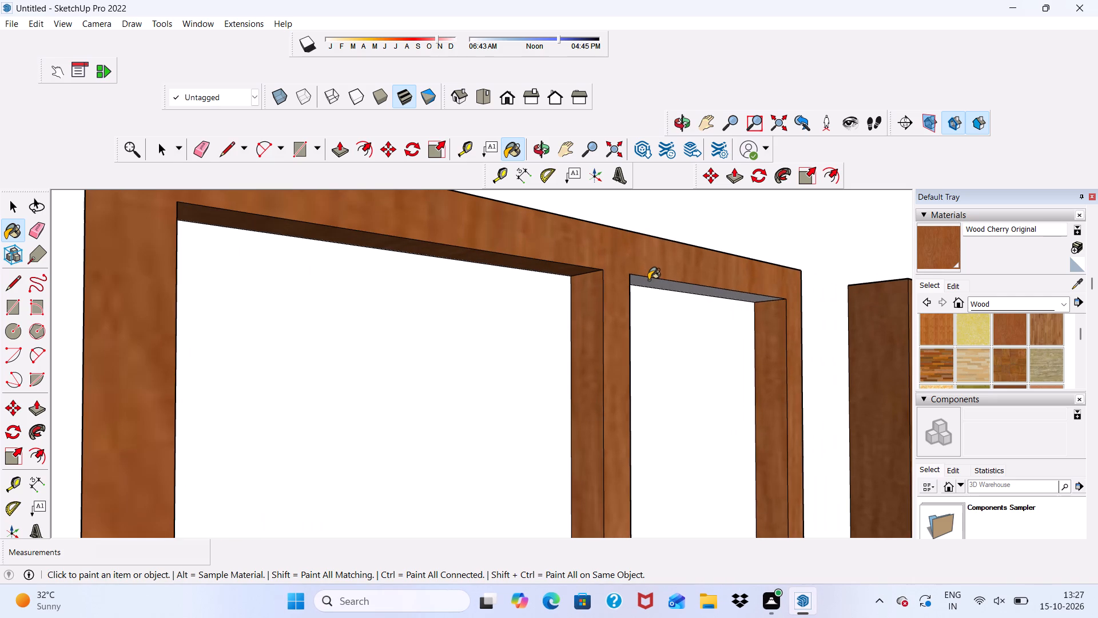
Paint the top face and the door-side outer face of the third-from-top balcony's window frame with Wood Cherry Original.
scroll(614, 245, down, 3)
middle_drag(614, 260, 576, 344)
click(554, 314)
middle_drag(655, 337, 466, 316)
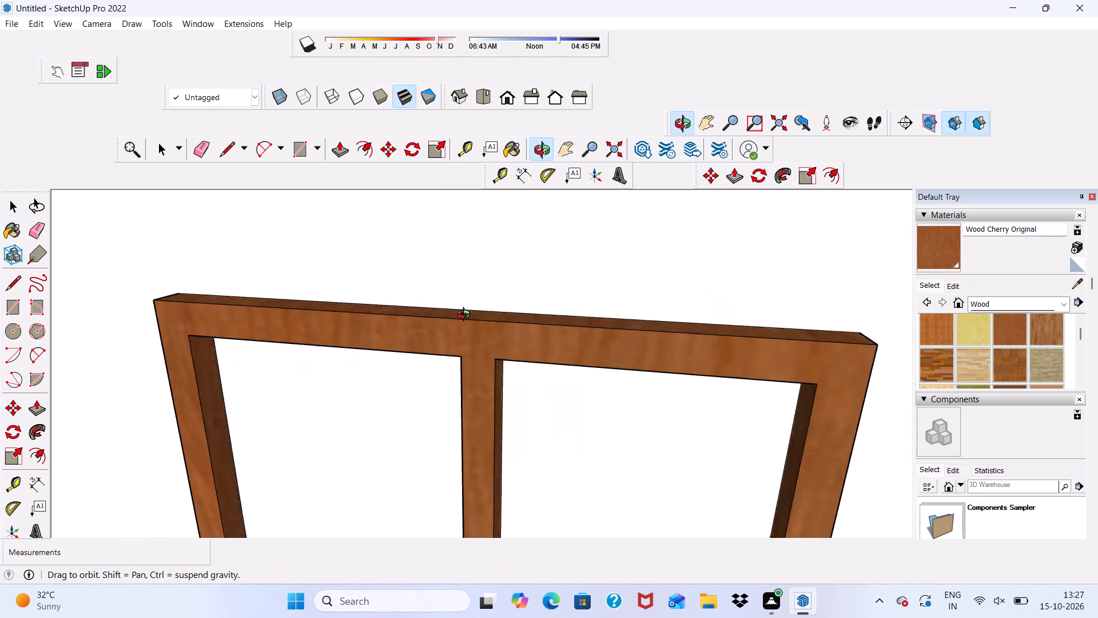
middle_drag(466, 316, 360, 274)
click(684, 323)
Paint the lower green-framed balcony's window frame front and its left pane's outer-side reveal with Wood Cherry Original.
scroll(636, 253, down, 6)
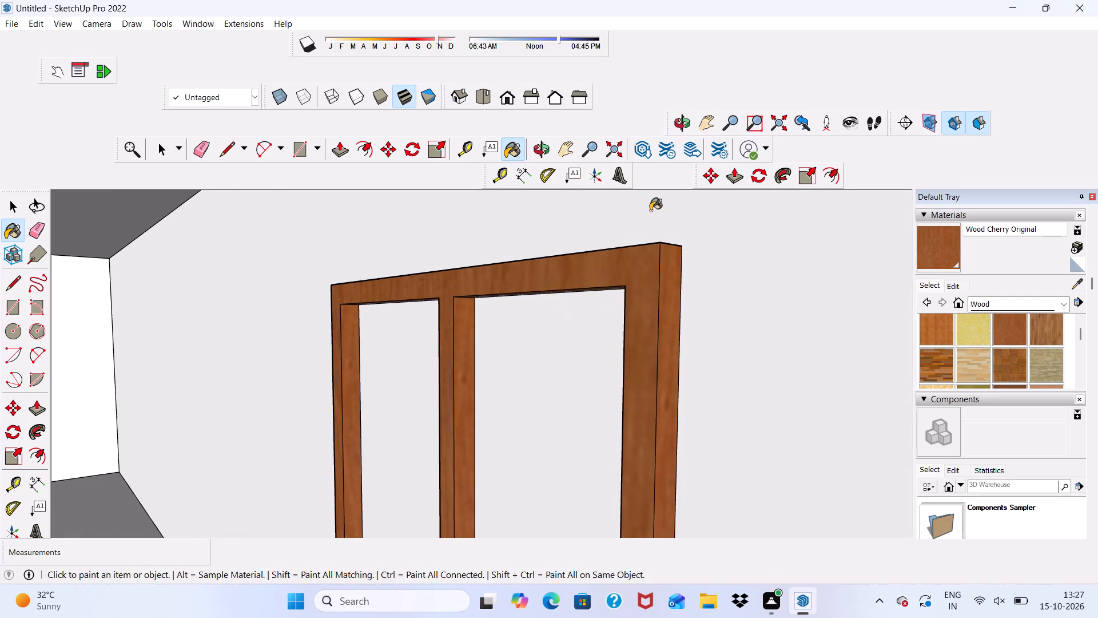
scroll(615, 227, down, 6)
scroll(587, 268, down, 20)
scroll(587, 268, down, 1)
scroll(462, 431, up, 8)
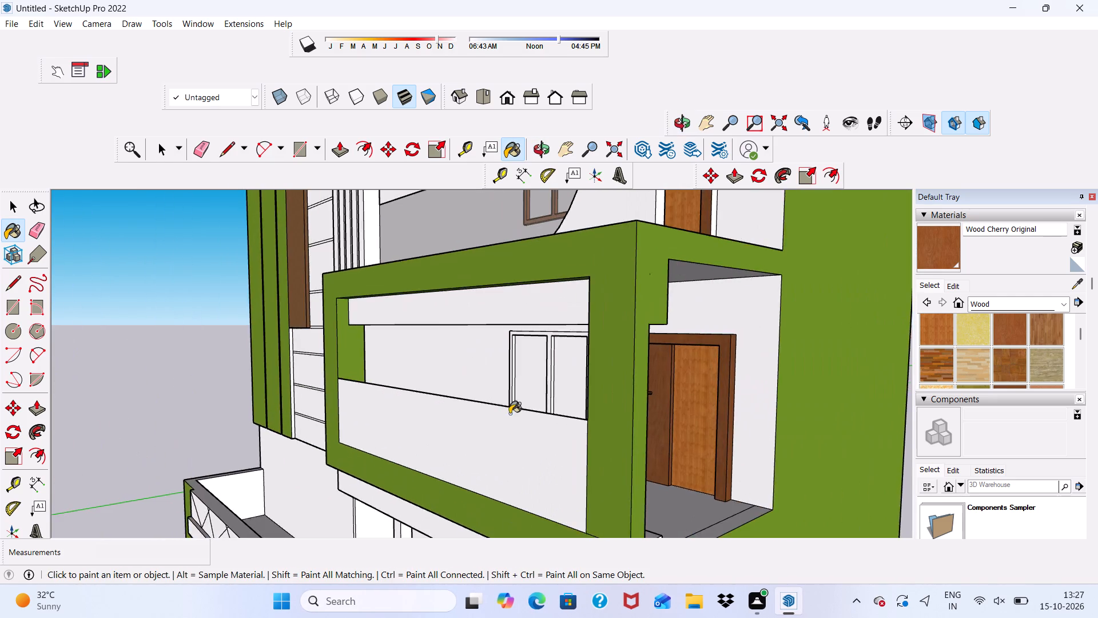
scroll(456, 339, down, 4)
scroll(472, 353, up, 7)
scroll(526, 363, down, 1)
scroll(529, 364, up, 9)
click(514, 297)
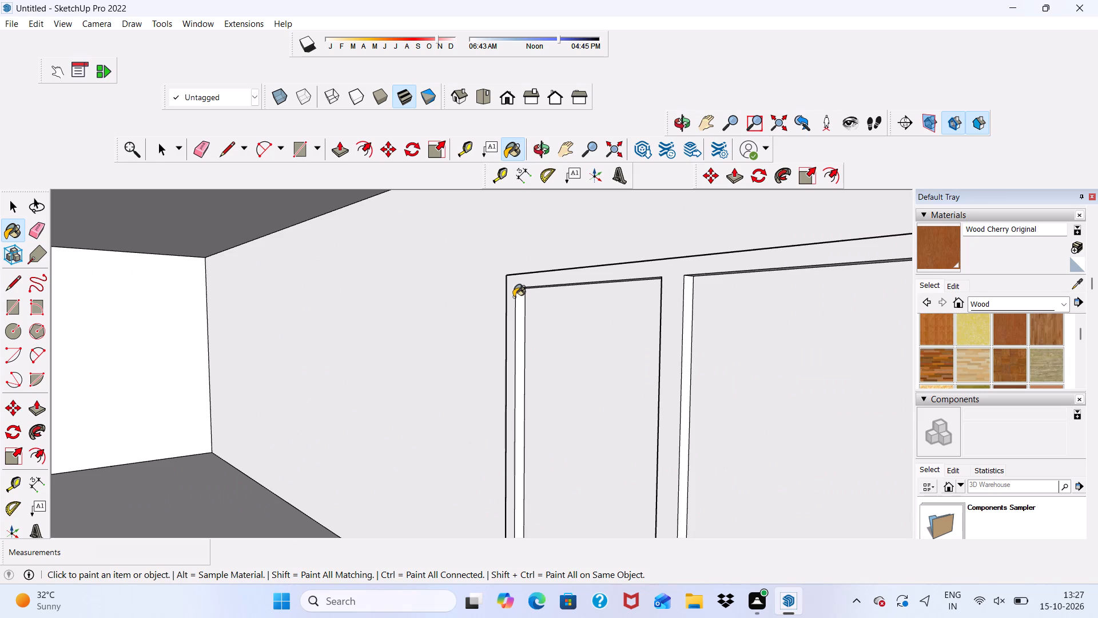
scroll(524, 298, up, 5)
click(514, 299)
Paint the left pane's upper inner reveal in the lower green-framed balcony's window with Wood Cherry Original.
scroll(535, 271, down, 1)
middle_drag(535, 271, 574, 207)
scroll(560, 285, up, 4)
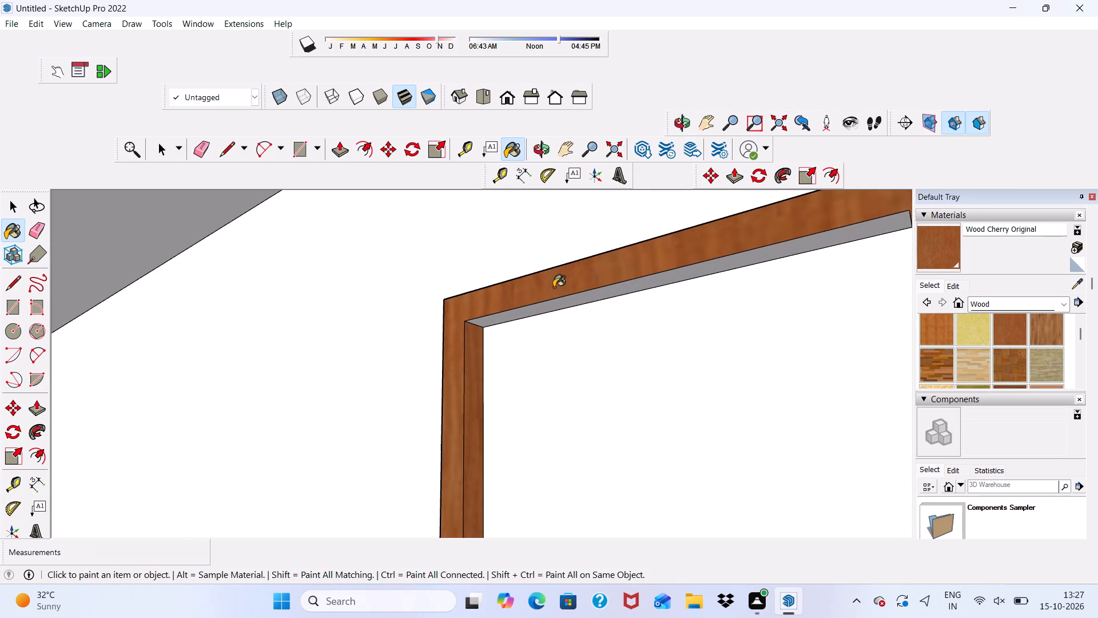
click(548, 308)
Paint both inner reveals of the centre post in the lower green-framed balcony's window with Wood Cherry Original.
scroll(502, 308, down, 4)
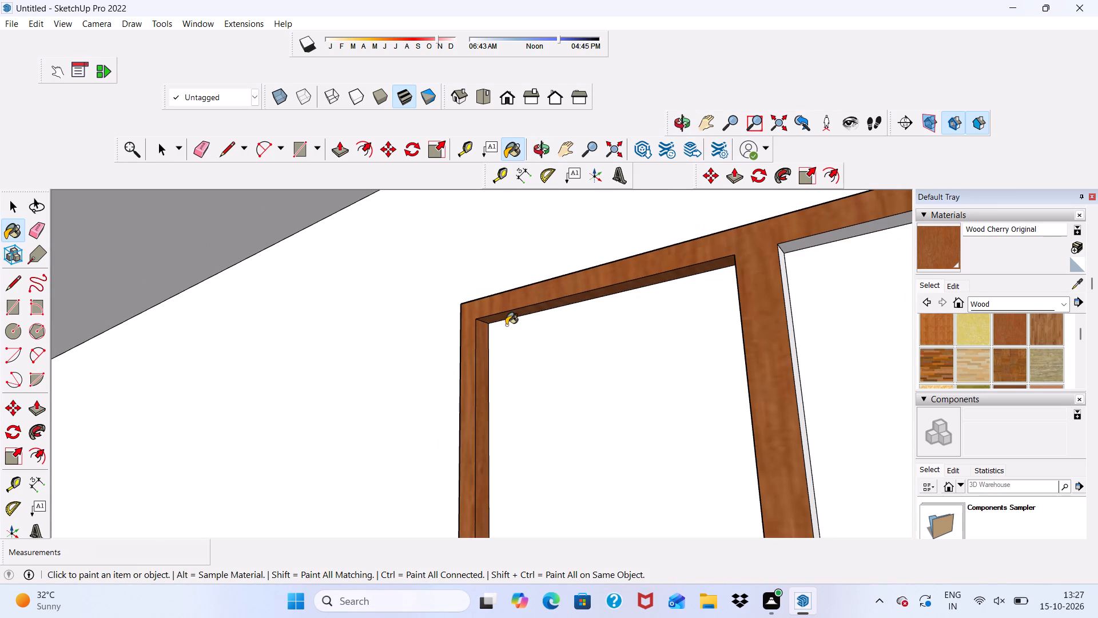
scroll(506, 325, down, 1)
scroll(572, 310, down, 1)
middle_drag(572, 310, 644, 320)
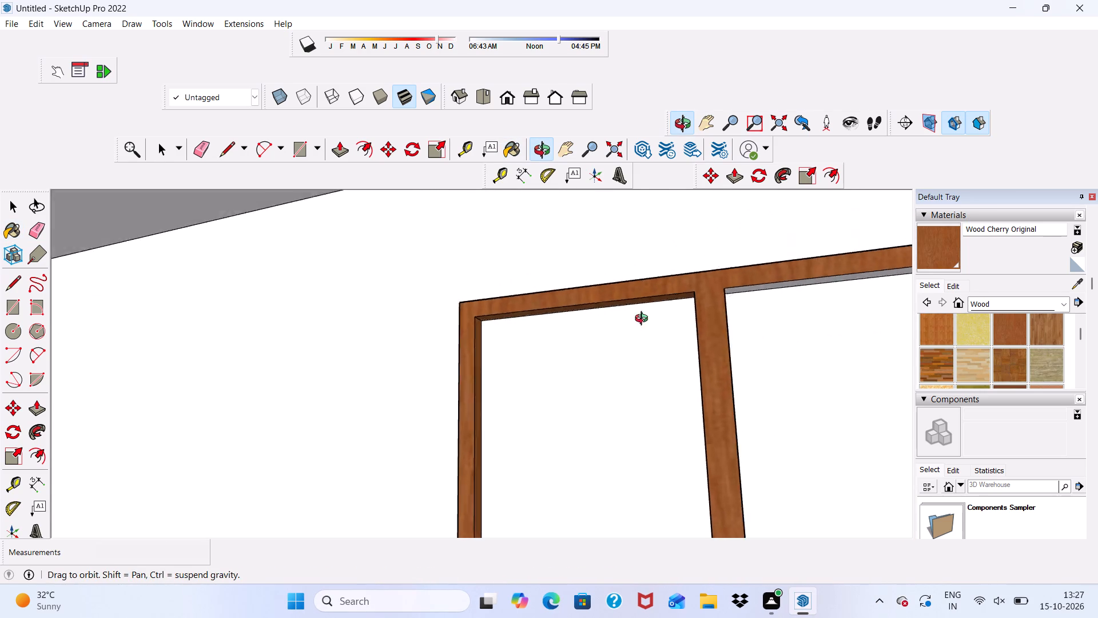
middle_drag(644, 320, 683, 383)
scroll(667, 383, up, 9)
click(711, 322)
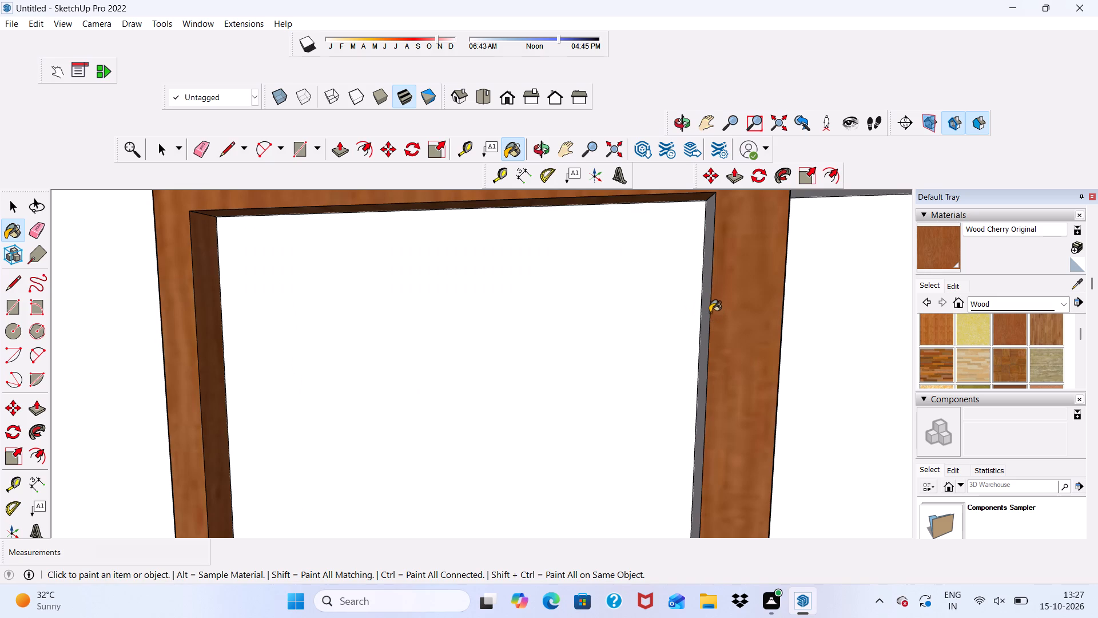
click(706, 302)
scroll(721, 304, down, 2)
middle_drag(722, 304, 559, 324)
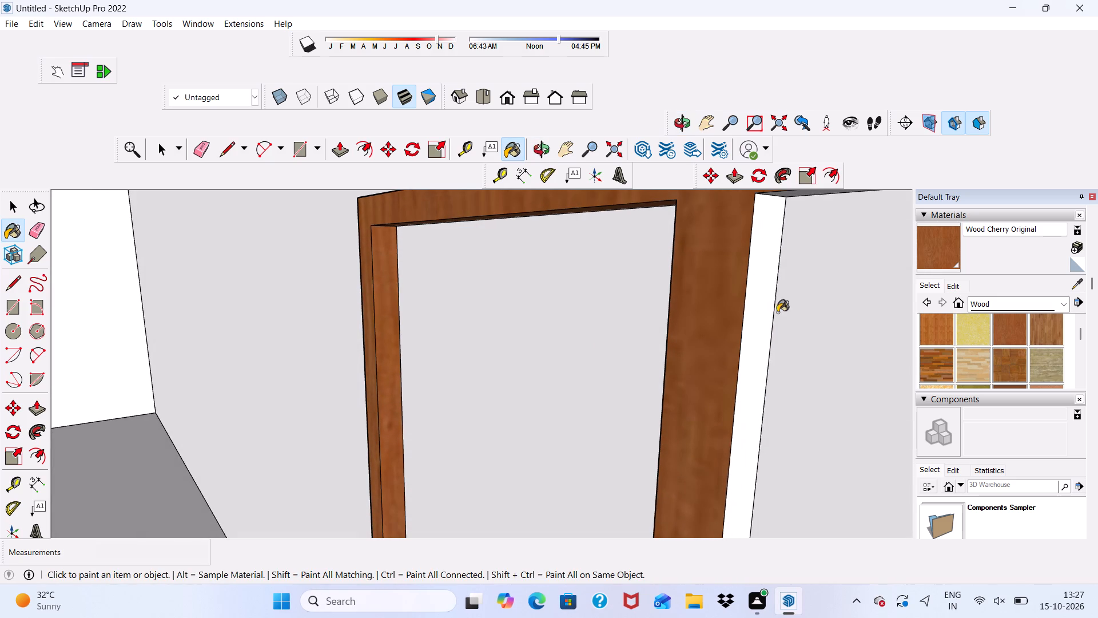
click(769, 307)
Paint the right pane's upper inner reveal in the lower green-framed balcony's window with Wood Cherry Original.
scroll(763, 268, down, 1)
middle_drag(761, 276, 799, 203)
scroll(799, 203, up, 4)
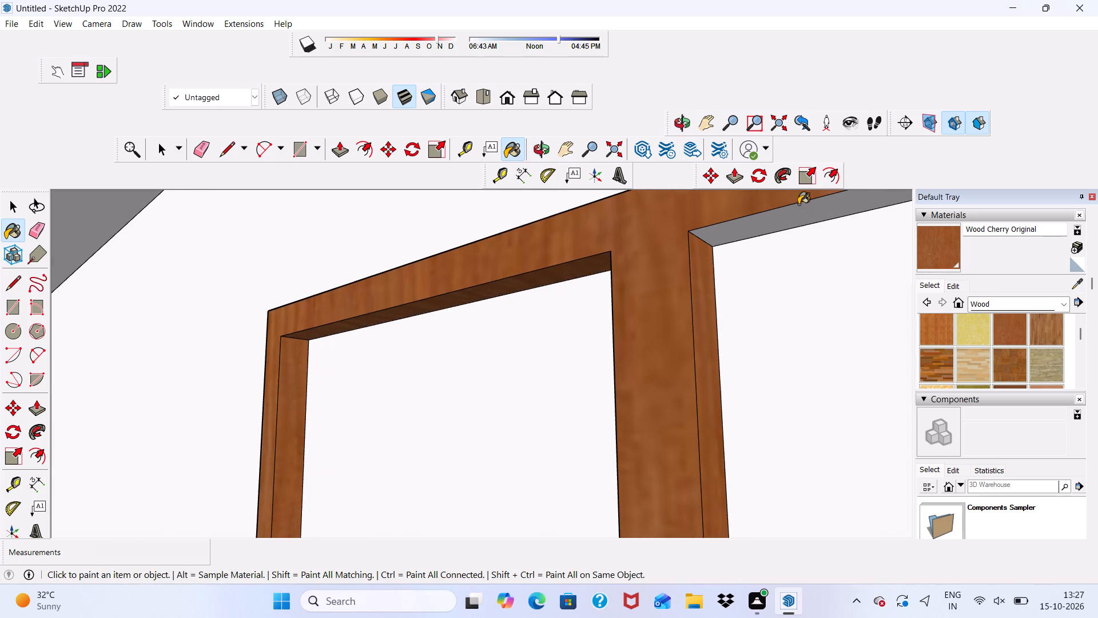
click(791, 215)
Paint the door-side outer face of the lower green-framed balcony's window frame with Wood Cherry Original.
scroll(720, 231, down, 15)
middle_drag(369, 314, 424, 317)
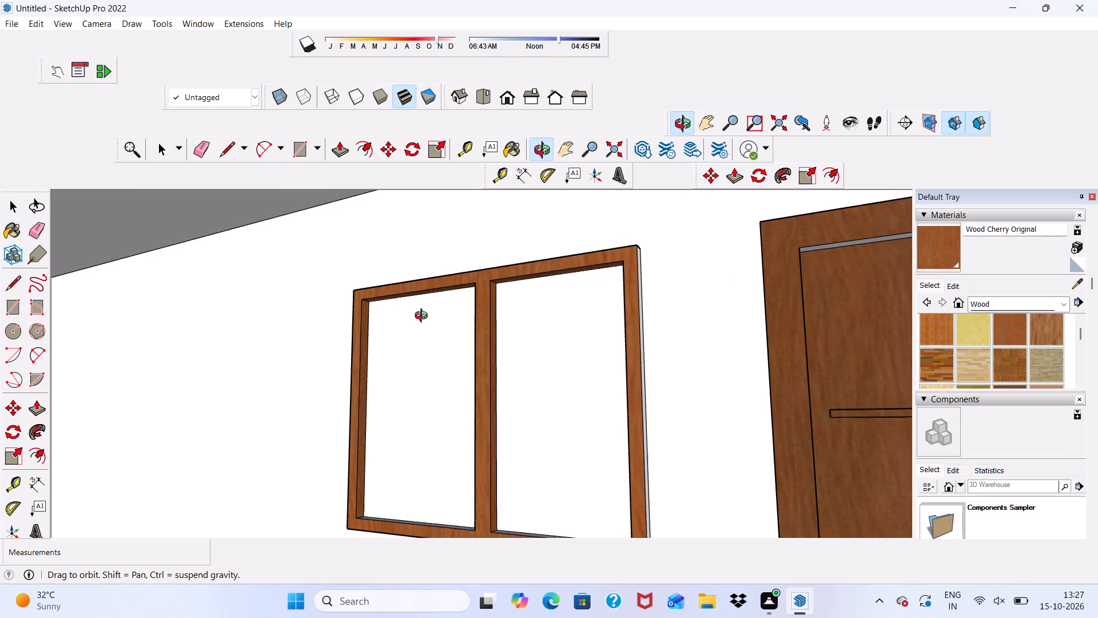
middle_drag(424, 317, 425, 318)
scroll(649, 323, up, 10)
click(630, 271)
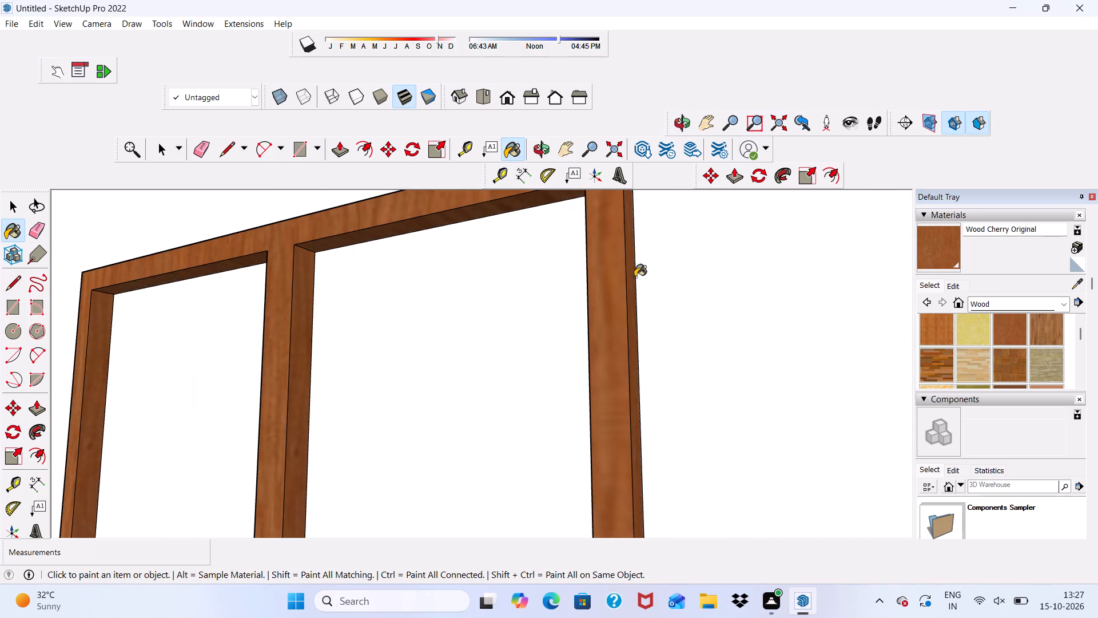
Paint the right pane's door-side inner reveal in the lower green-framed balcony's window with Wood Cherry Original.
scroll(635, 298, down, 4)
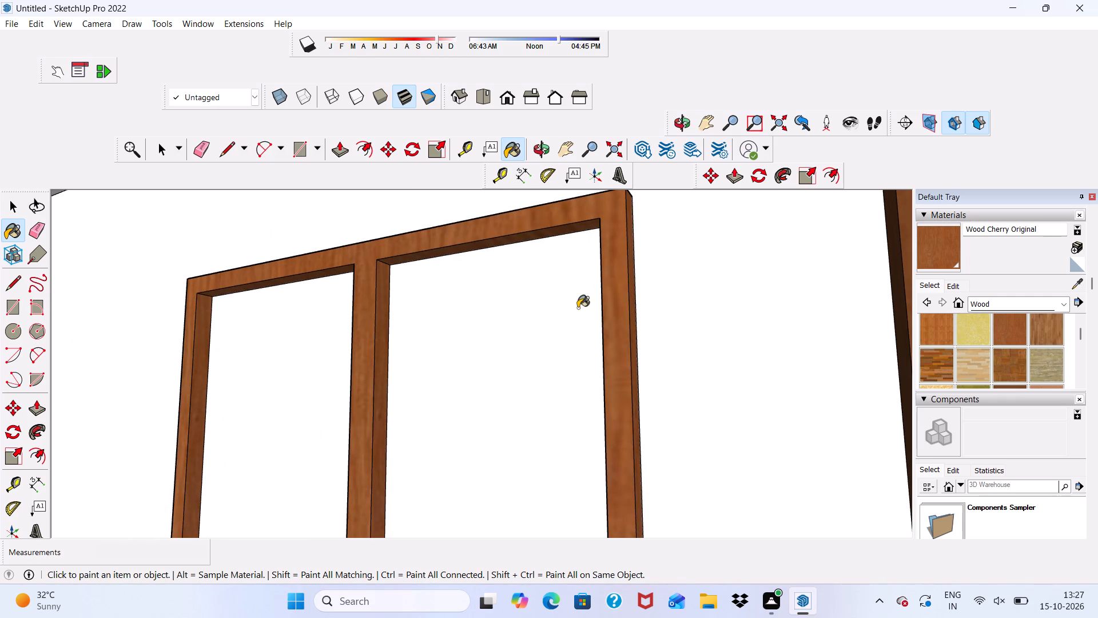
middle_drag(544, 299, 735, 315)
scroll(713, 303, up, 6)
scroll(612, 309, down, 1)
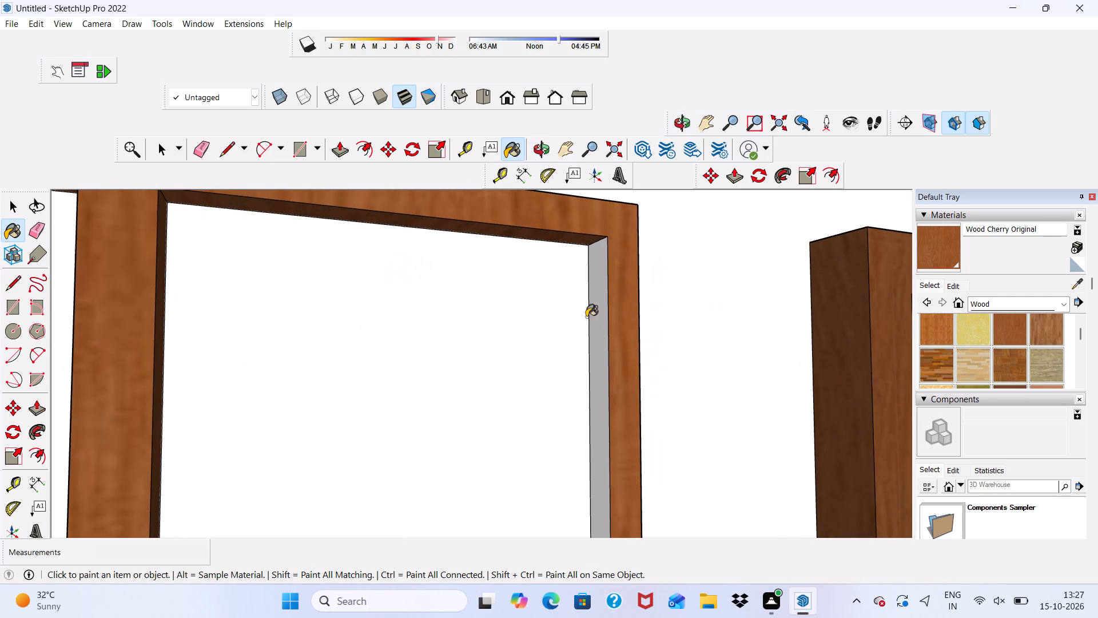
click(602, 289)
scroll(574, 248, down, 7)
scroll(540, 209, down, 6)
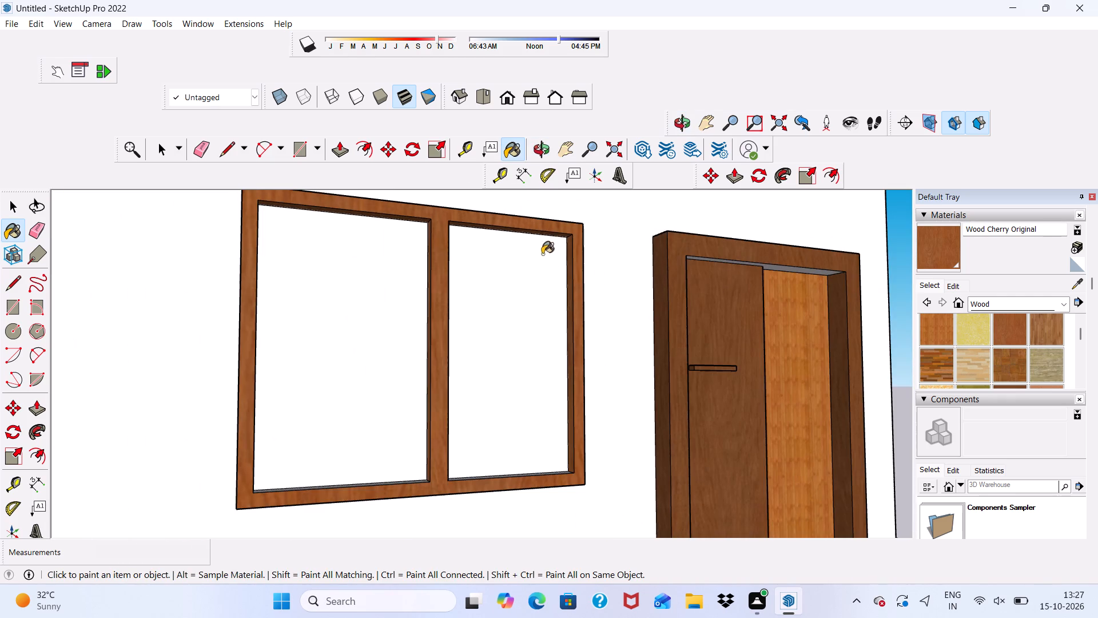
Paint the lower inner reveals of both panes in the lower green-framed balcony's window with Wood Cherry Original.
click(513, 87)
scroll(520, 214, down, 7)
middle_drag(449, 244, 447, 254)
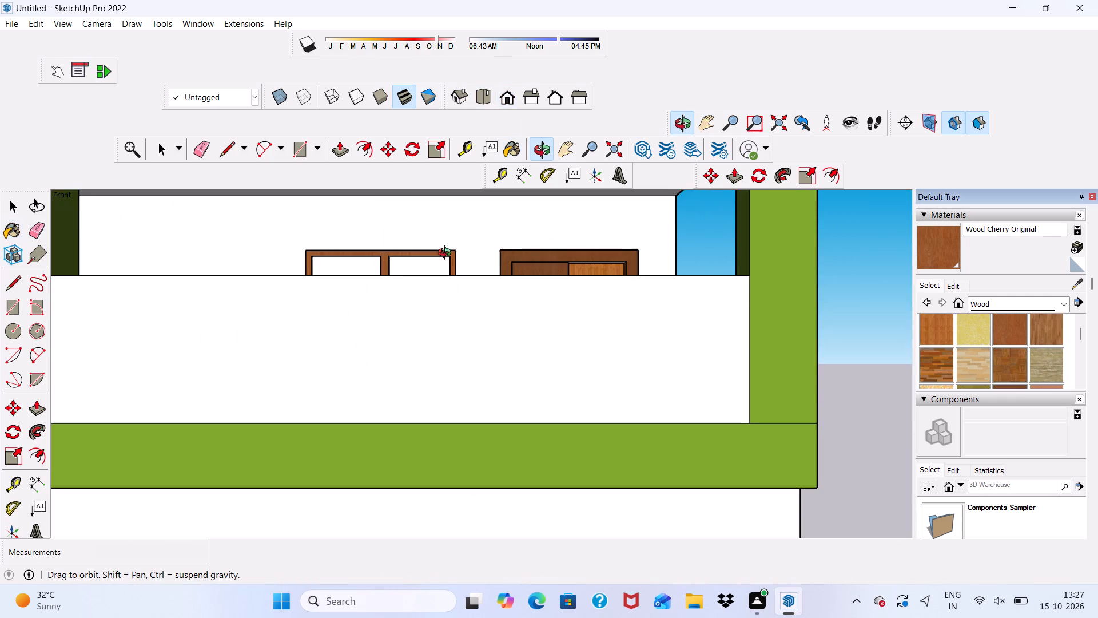
middle_drag(447, 254, 439, 290)
scroll(431, 310, up, 13)
scroll(417, 401, down, 1)
scroll(408, 451, up, 6)
click(398, 469)
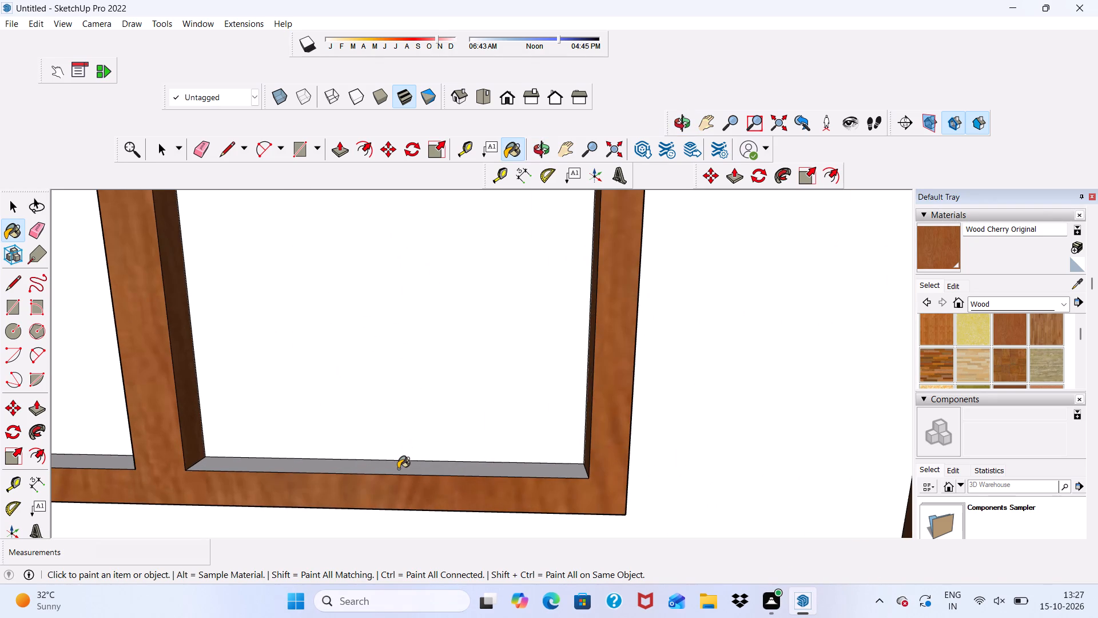
scroll(201, 458, up, 3)
scroll(144, 459, up, 5)
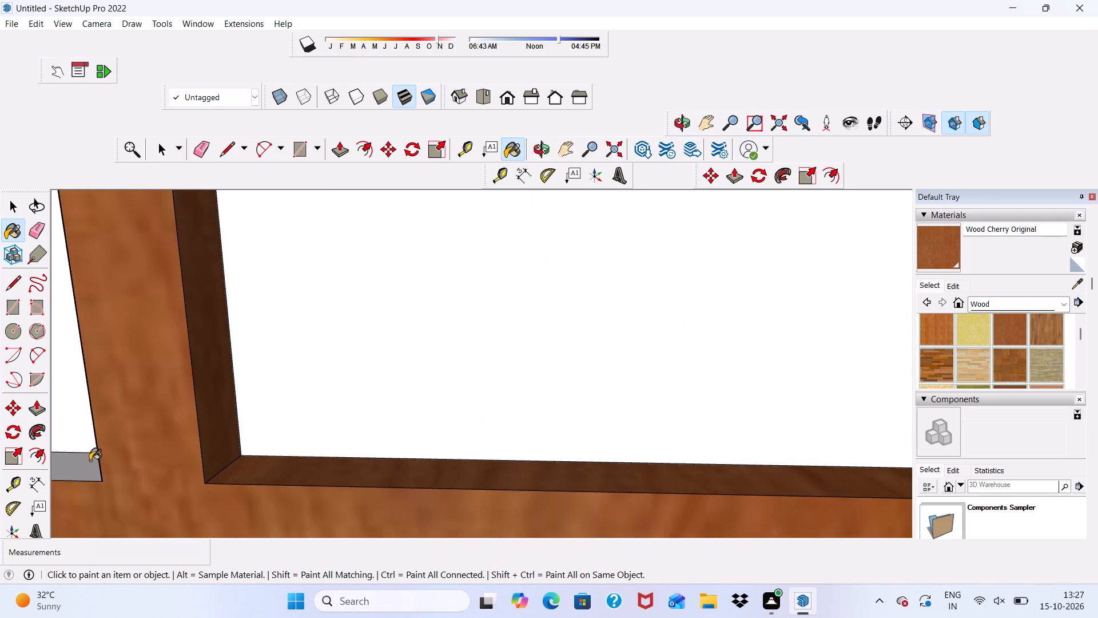
scroll(84, 465, up, 4)
click(86, 473)
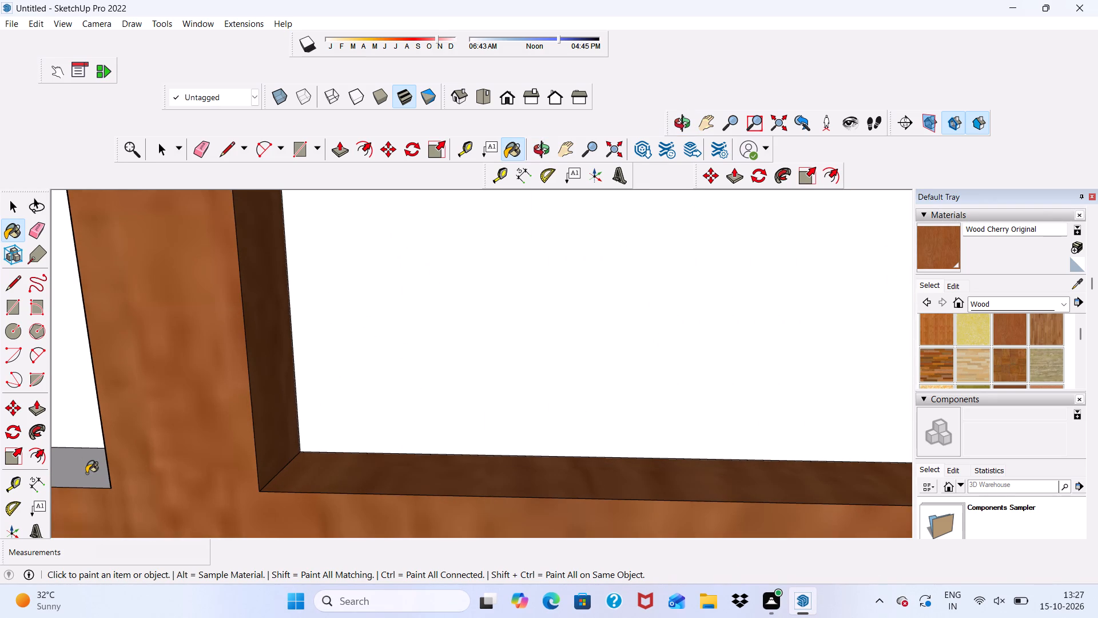
Paint the underside of the lower green-framed balcony's window frame with Wood Cherry Original.
scroll(101, 412, down, 15)
middle_drag(360, 353, 367, 190)
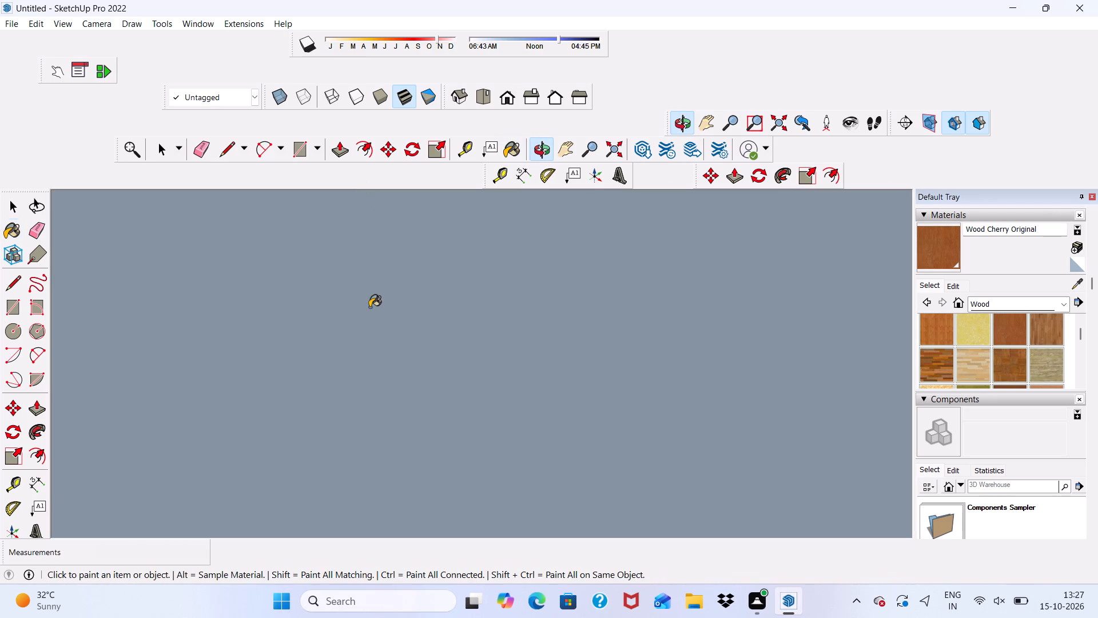
click(502, 94)
scroll(436, 244, down, 5)
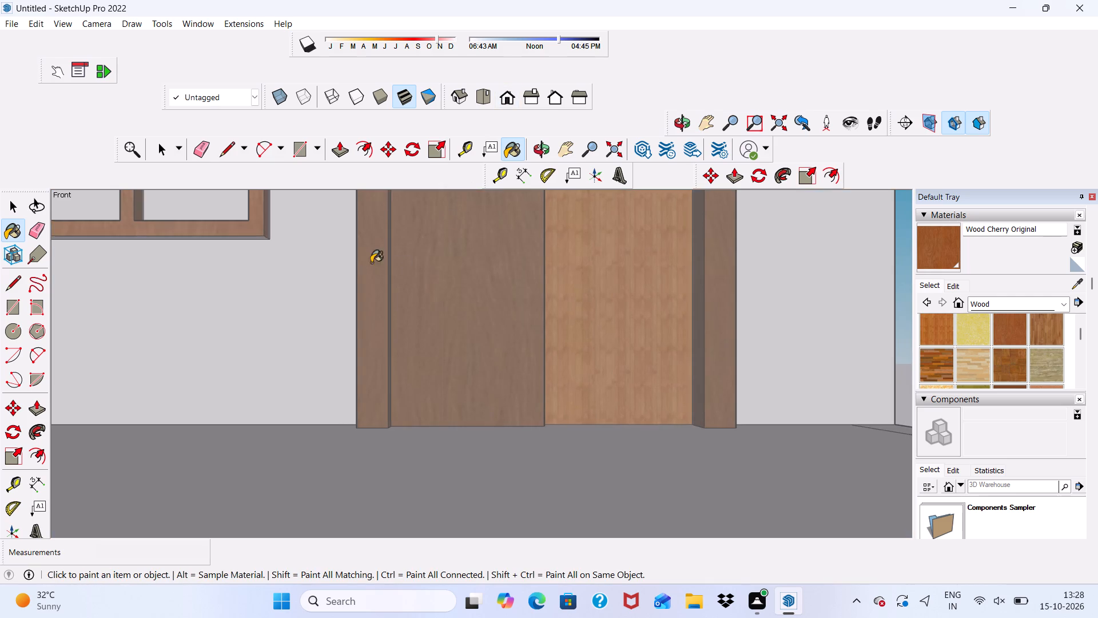
scroll(371, 263, down, 20)
scroll(371, 263, down, 15)
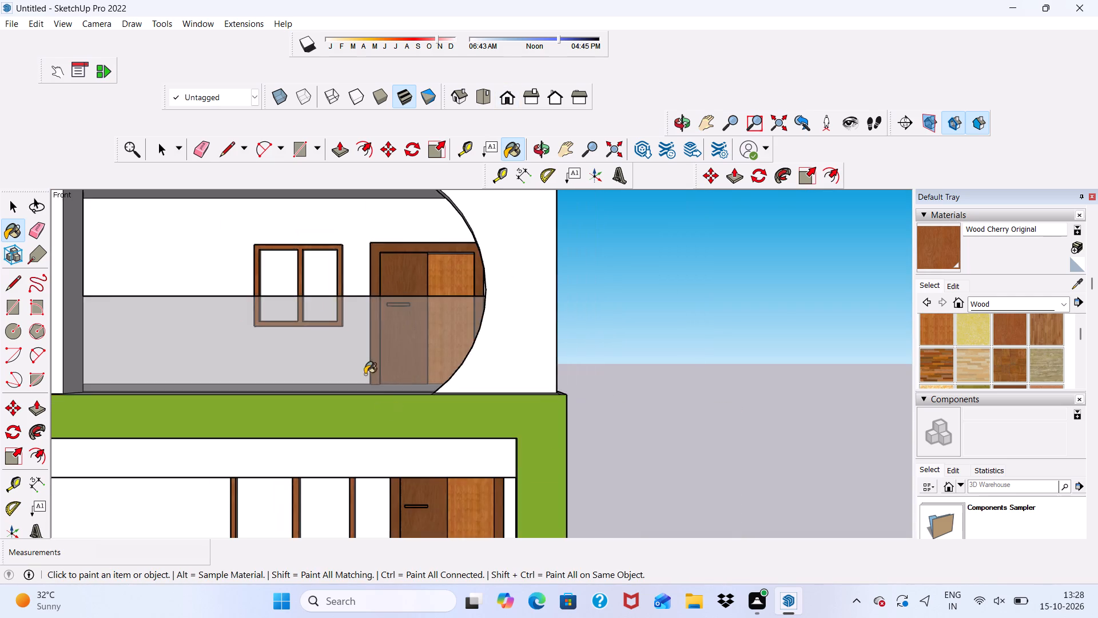
scroll(293, 251, up, 13)
scroll(316, 424, down, 1)
middle_drag(317, 426, 294, 463)
scroll(294, 463, up, 12)
middle_drag(317, 469, 321, 471)
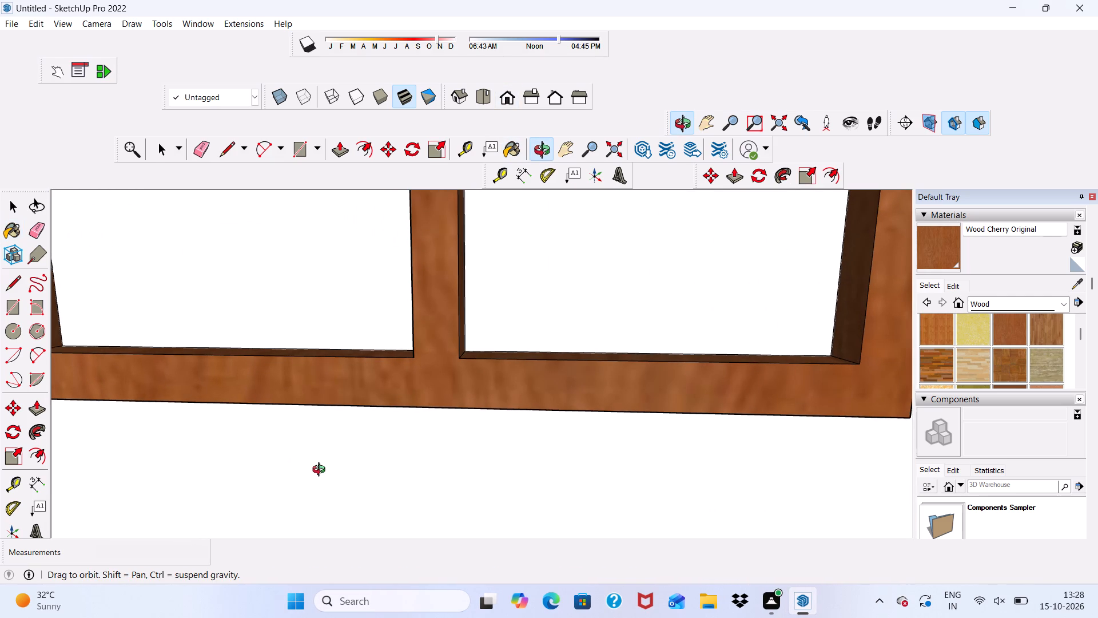
middle_drag(321, 471, 327, 389)
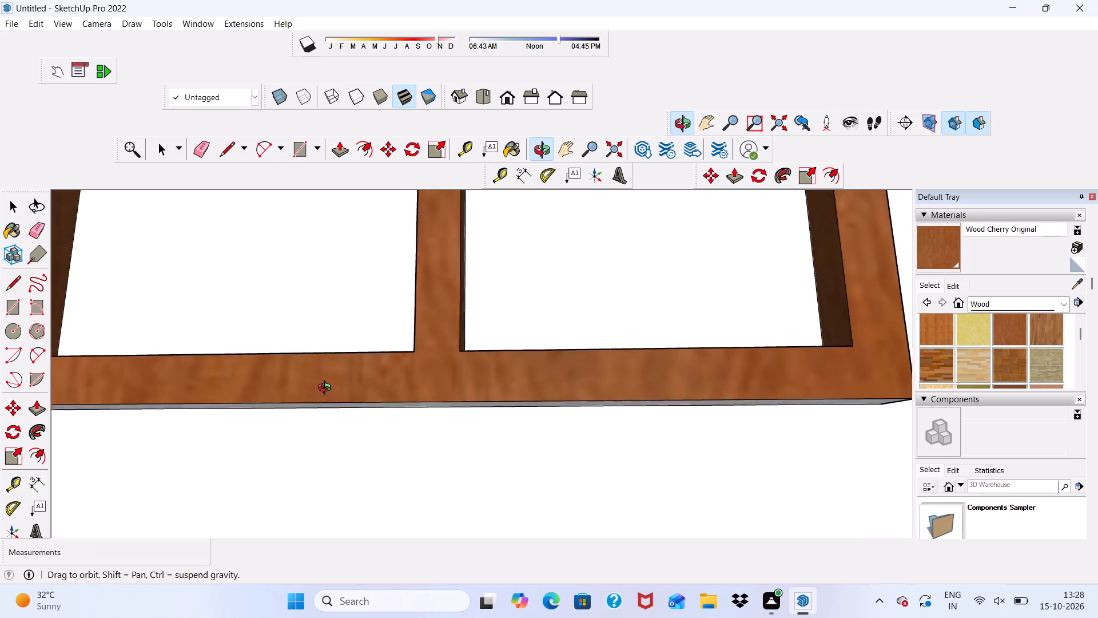
middle_drag(327, 389, 335, 344)
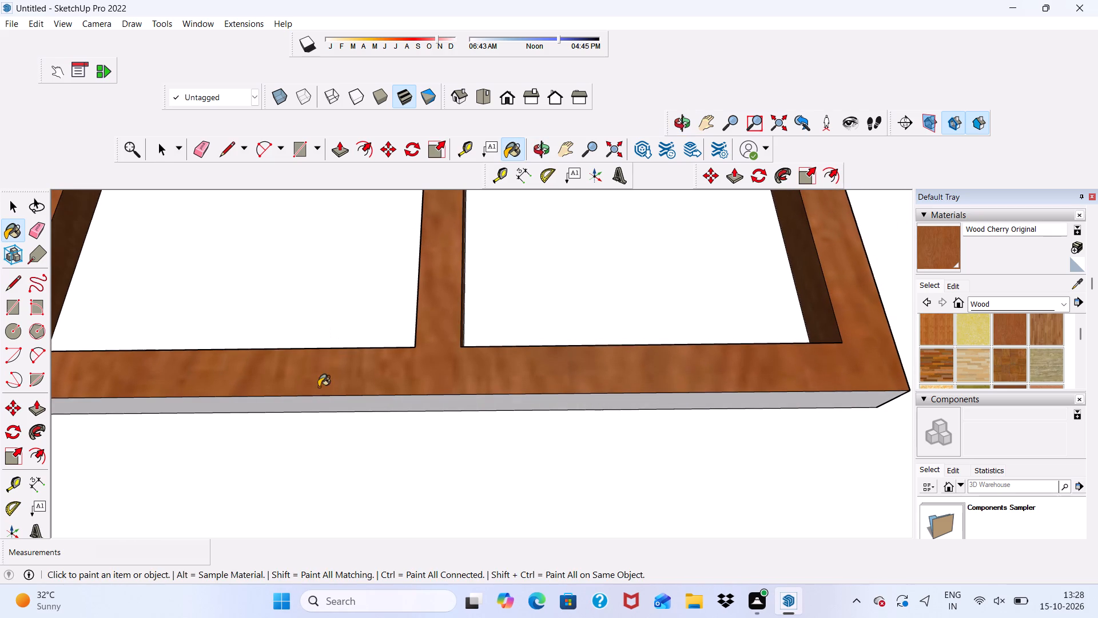
click(319, 396)
click(322, 402)
scroll(330, 412, down, 5)
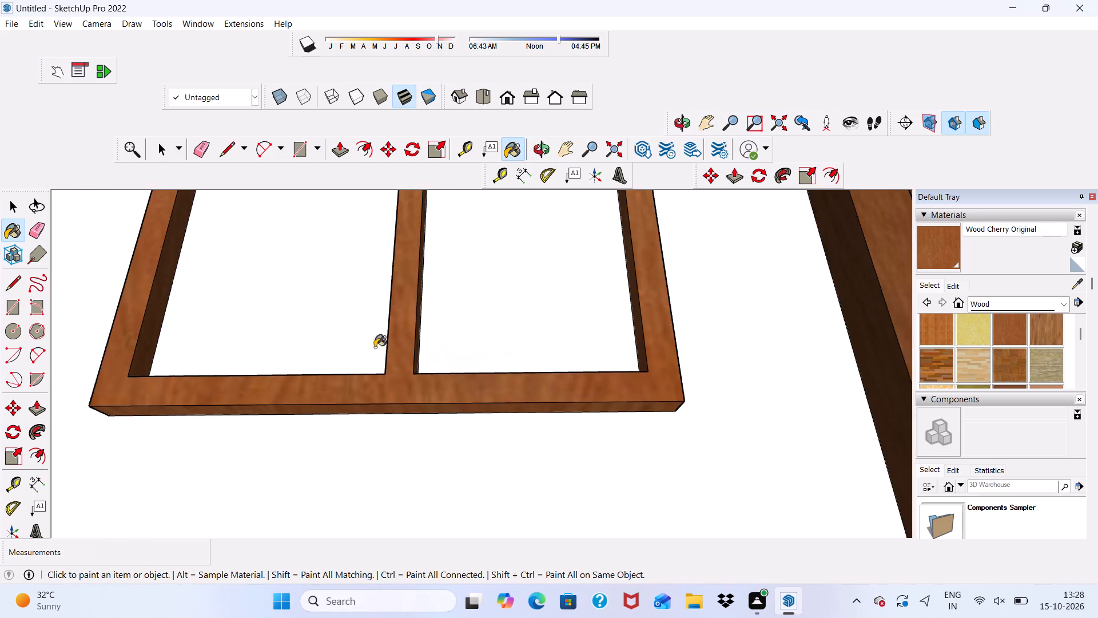
Examine the window frames and balconies across the building's front elevation from several angles.
scroll(373, 347, down, 7)
scroll(401, 352, down, 20)
scroll(401, 352, down, 12)
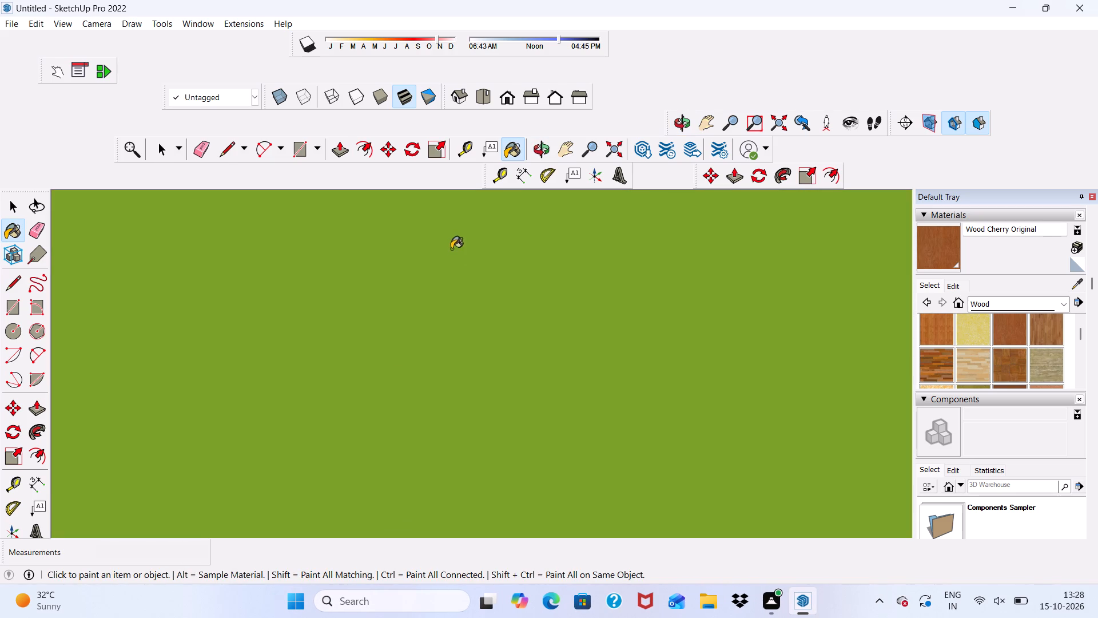
click(504, 93)
scroll(440, 181, down, 6)
scroll(355, 319, down, 7)
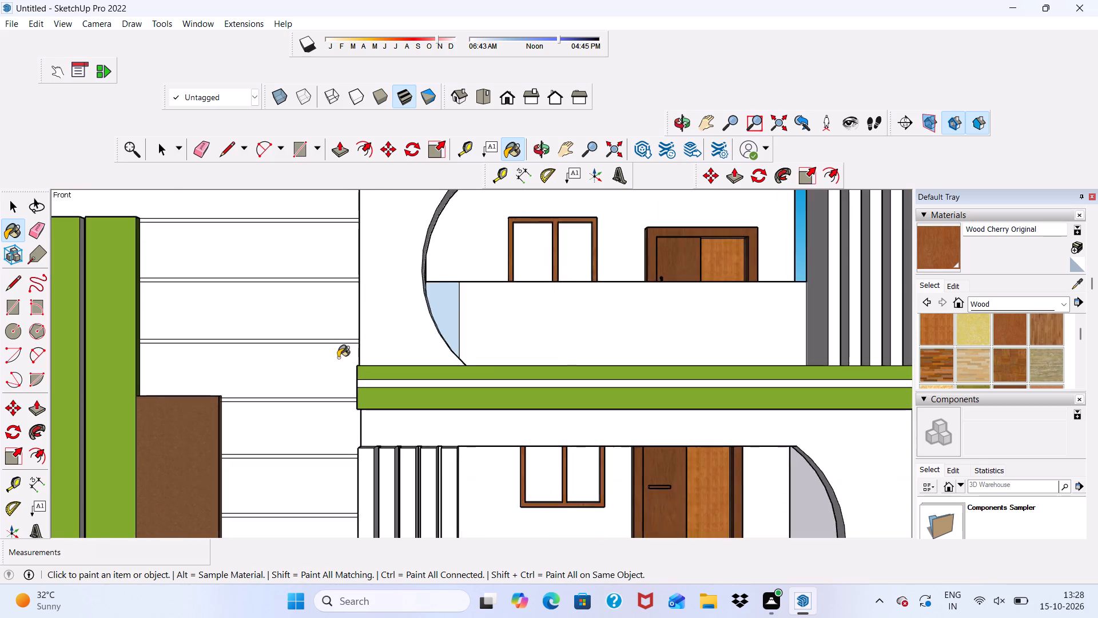
scroll(338, 358, down, 19)
scroll(416, 486, up, 14)
scroll(389, 352, up, 7)
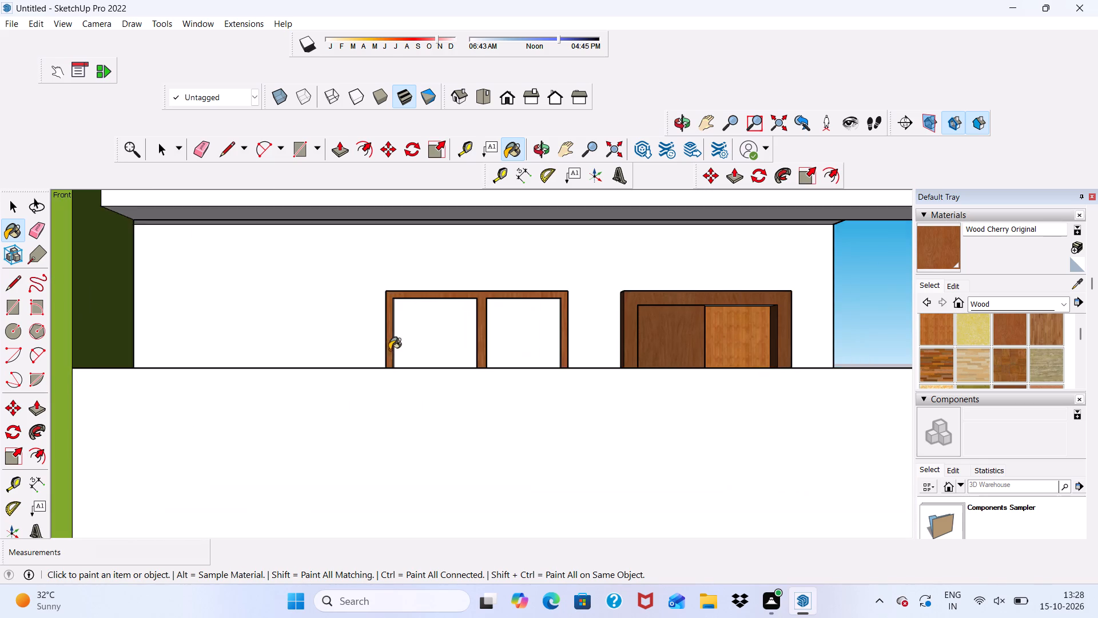
middle_drag(373, 343, 421, 371)
scroll(440, 373, up, 1)
scroll(417, 350, down, 14)
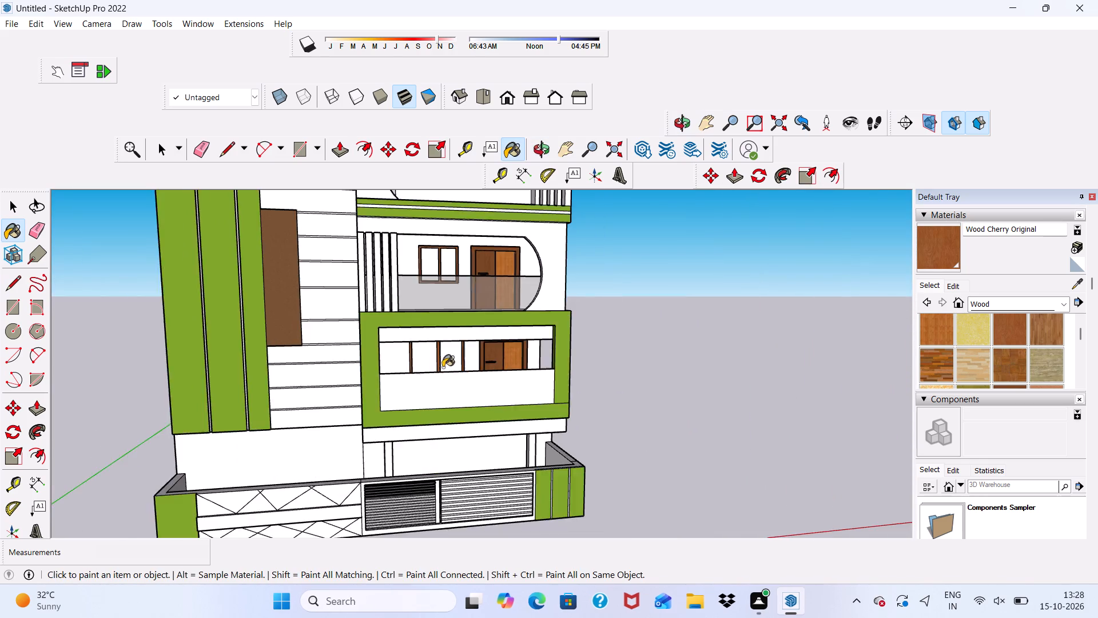
scroll(443, 367, down, 6)
middle_drag(455, 431, 412, 346)
scroll(423, 341, up, 1)
scroll(451, 373, down, 6)
scroll(501, 312, up, 11)
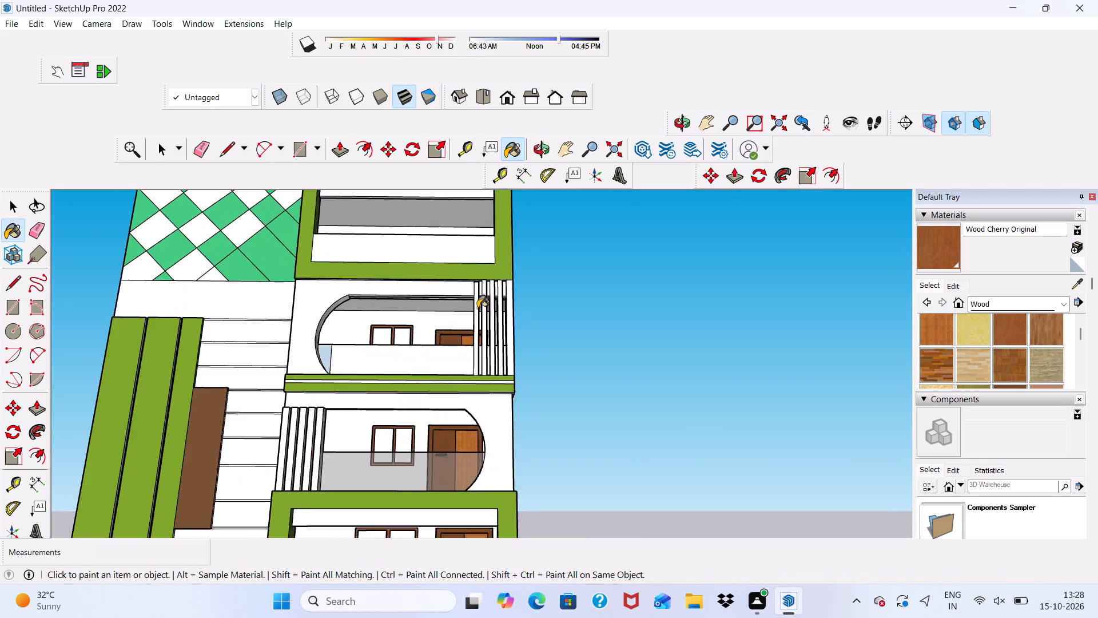
scroll(473, 312, down, 1)
middle_drag(471, 314, 402, 387)
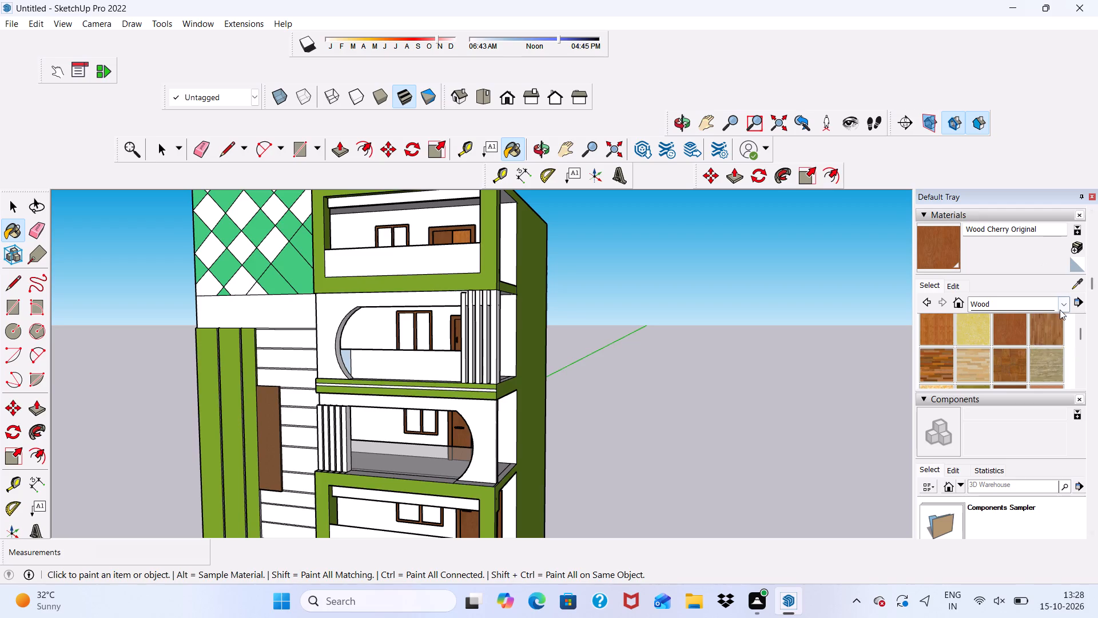
Switch the material library to Glass and Mirrors and pick Translucent Glass Gray.
click(1060, 310)
click(1022, 378)
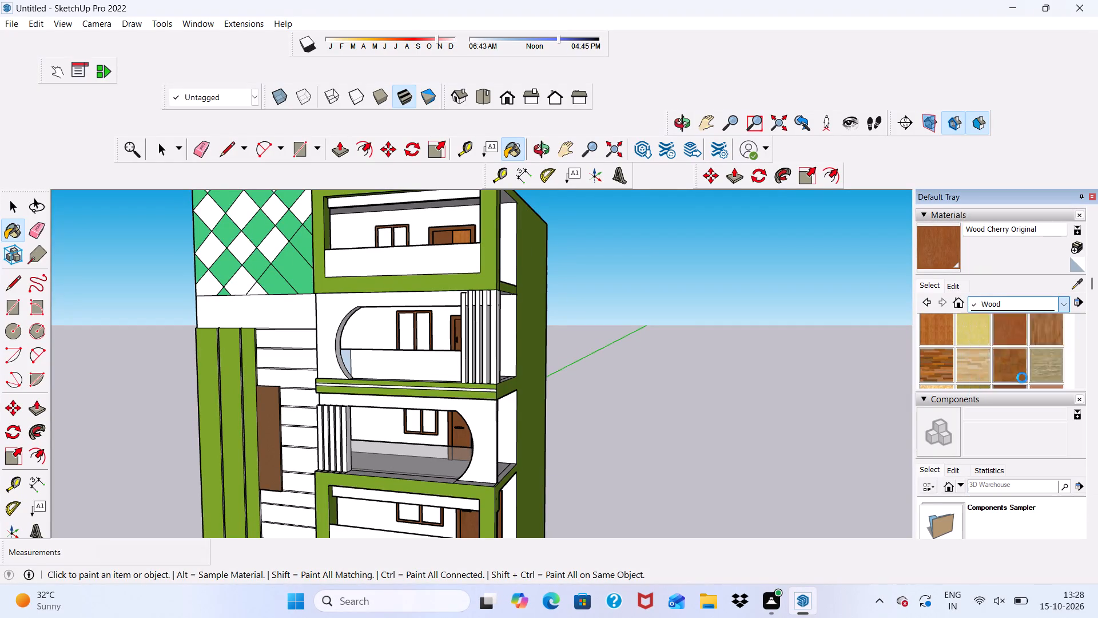
click(1041, 379)
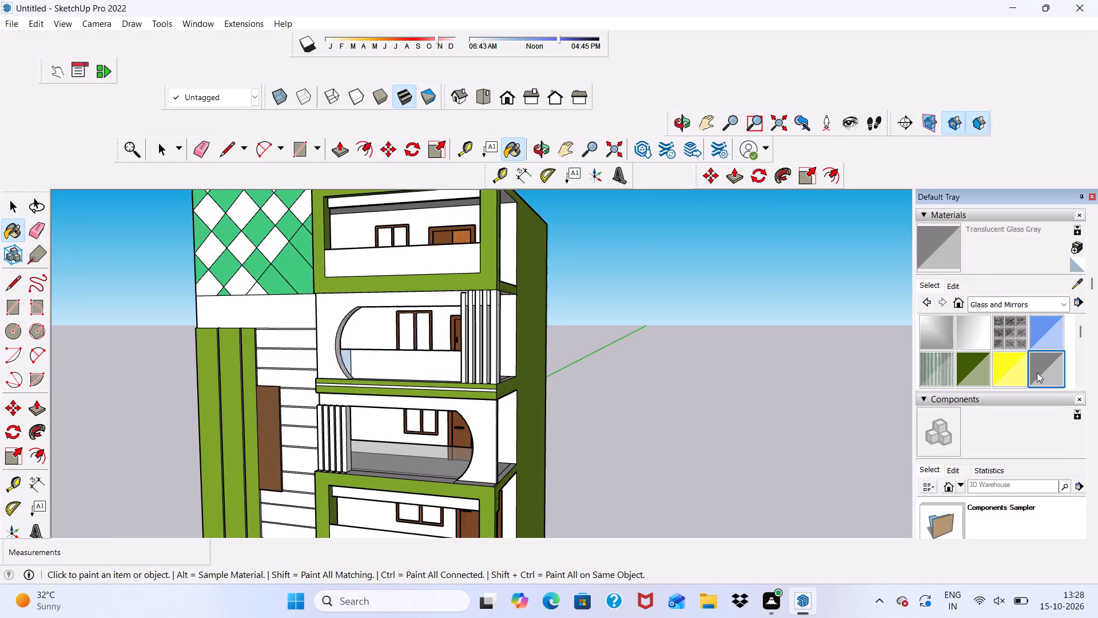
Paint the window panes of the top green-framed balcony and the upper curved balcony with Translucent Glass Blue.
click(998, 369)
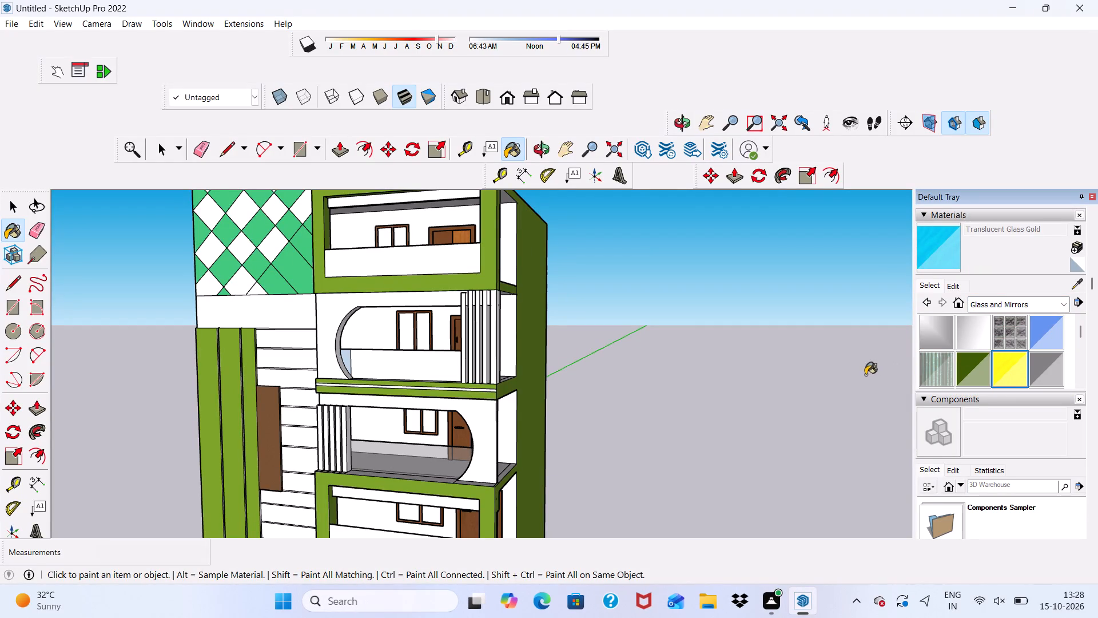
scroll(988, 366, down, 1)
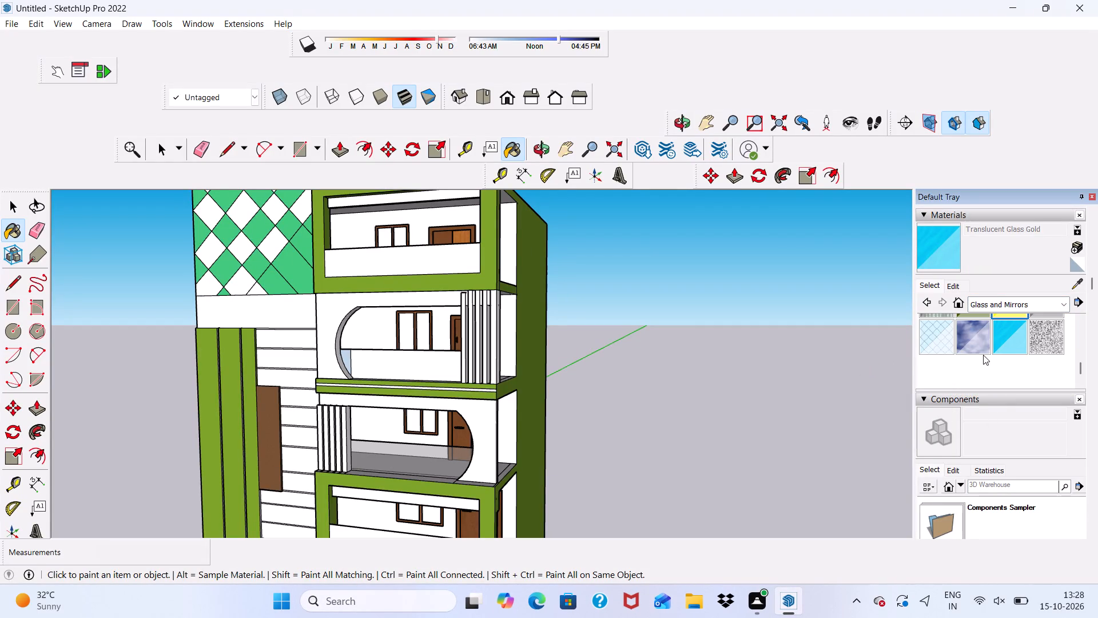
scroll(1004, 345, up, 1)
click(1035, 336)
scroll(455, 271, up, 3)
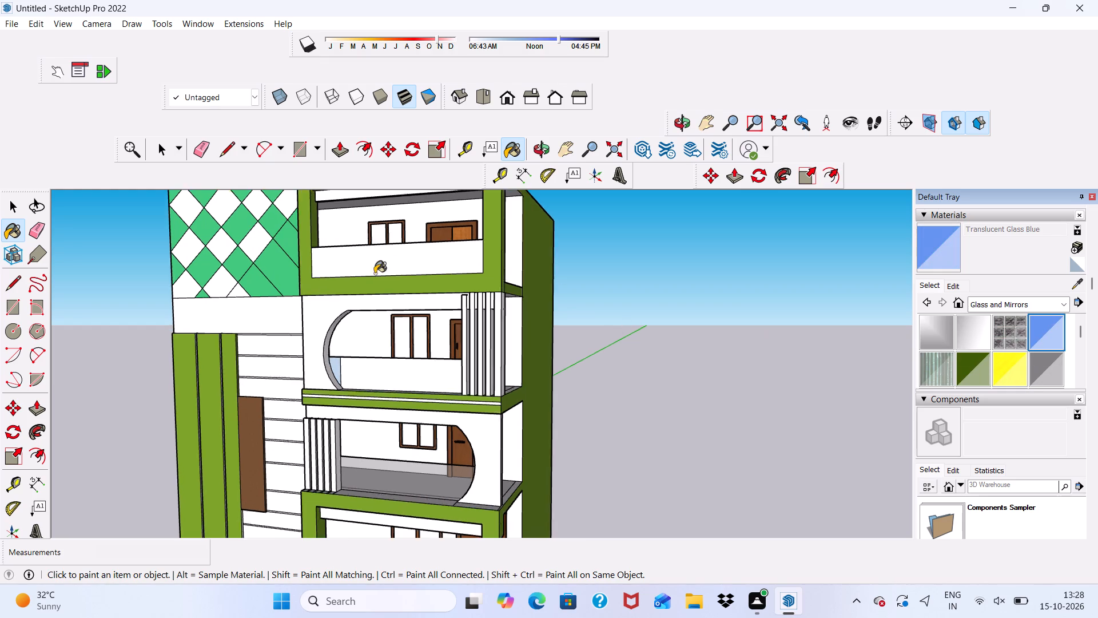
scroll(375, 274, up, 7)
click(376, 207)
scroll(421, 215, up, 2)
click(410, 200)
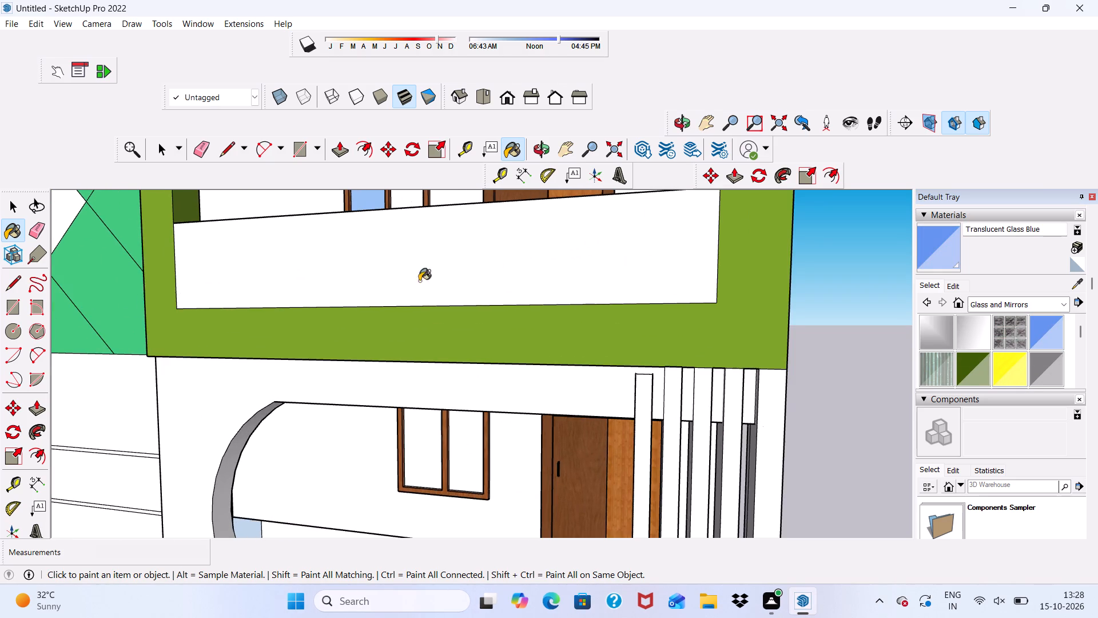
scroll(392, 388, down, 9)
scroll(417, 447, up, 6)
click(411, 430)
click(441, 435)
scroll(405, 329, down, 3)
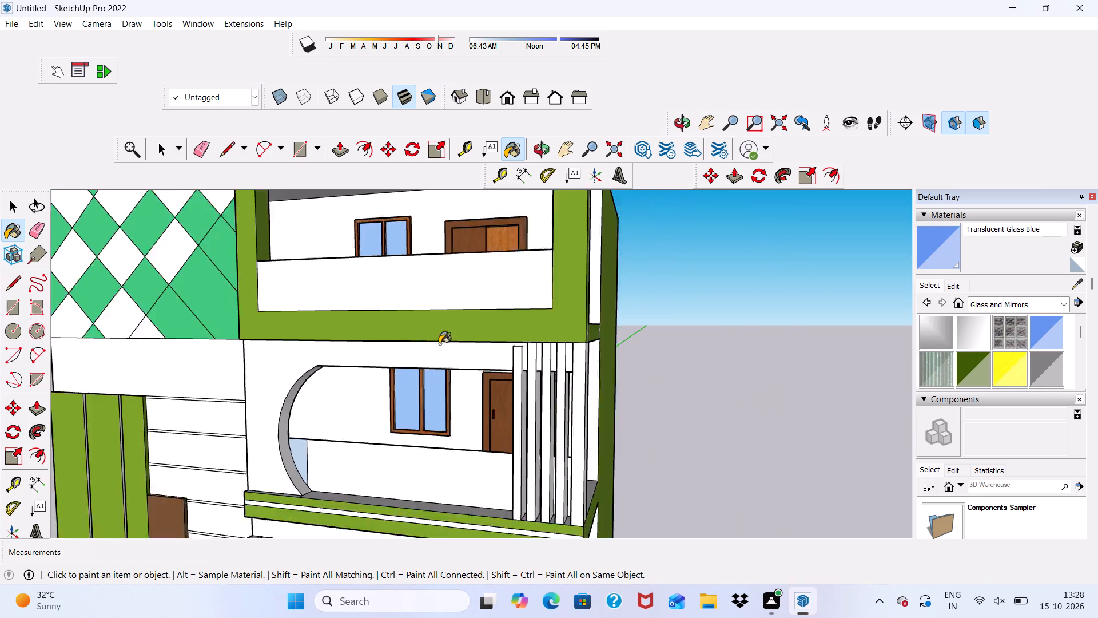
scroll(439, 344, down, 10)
Paint the window panes of the lower and upper curved balconies with Translucent Glass Gray.
click(1041, 362)
scroll(543, 520, up, 10)
click(380, 430)
click(404, 433)
scroll(417, 448, down, 4)
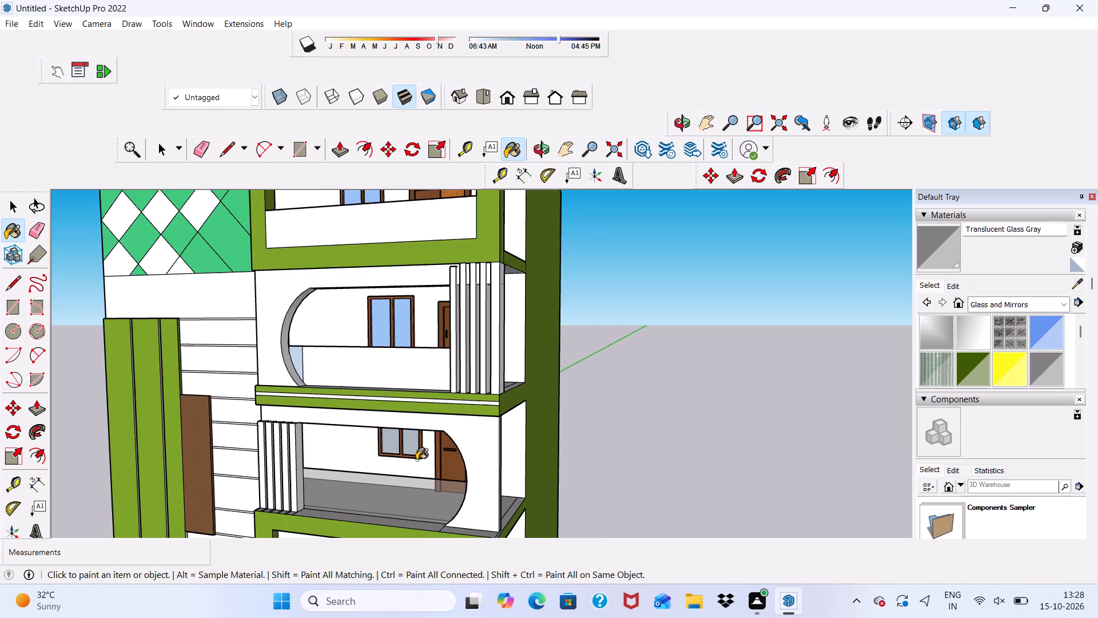
scroll(379, 348, up, 3)
drag(378, 324, 383, 325)
click(412, 330)
scroll(413, 345, down, 6)
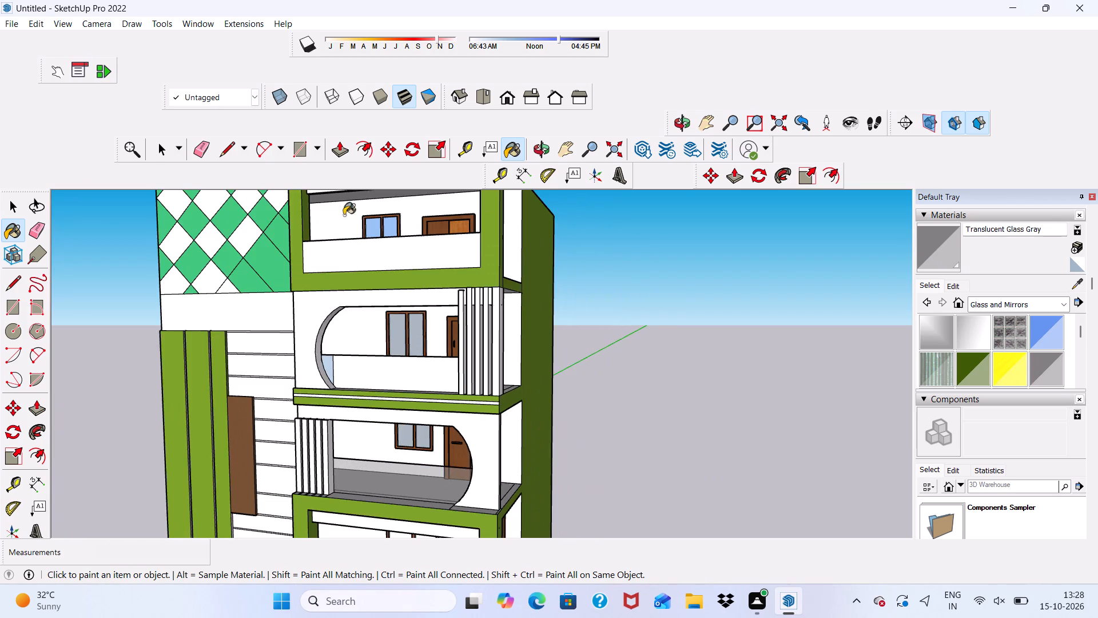
Paint the window panes of the top and lower green-framed balconies with Translucent Glass Gray.
scroll(408, 198, up, 4)
click(371, 251)
scroll(371, 251, down, 1)
click(387, 257)
scroll(348, 237, down, 7)
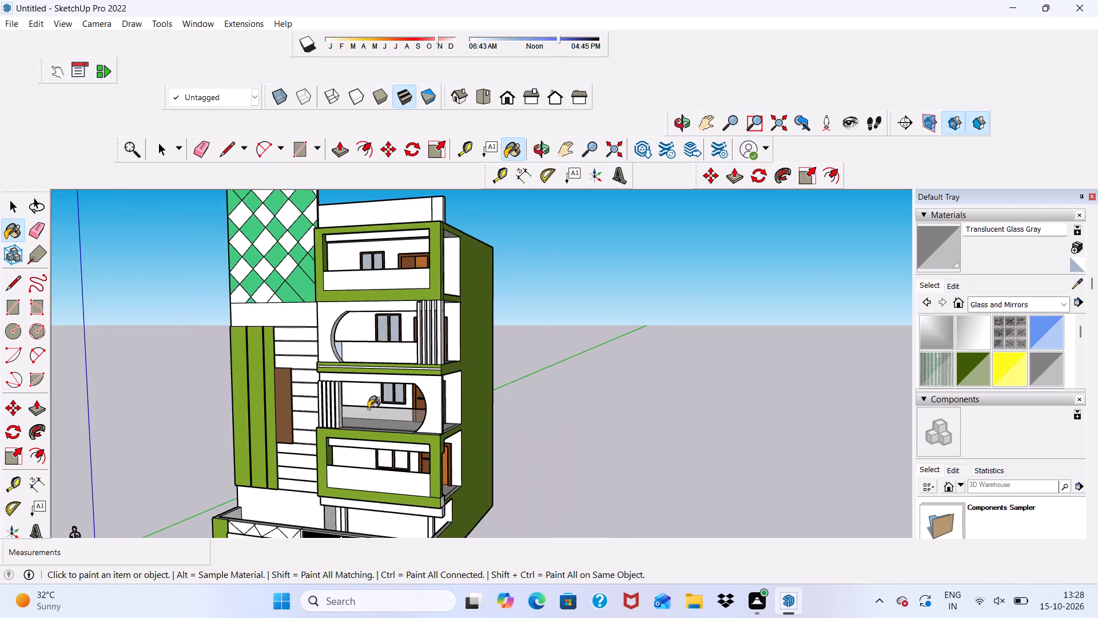
scroll(365, 427, up, 13)
scroll(379, 495, down, 1)
click(392, 480)
click(436, 473)
scroll(436, 431, down, 3)
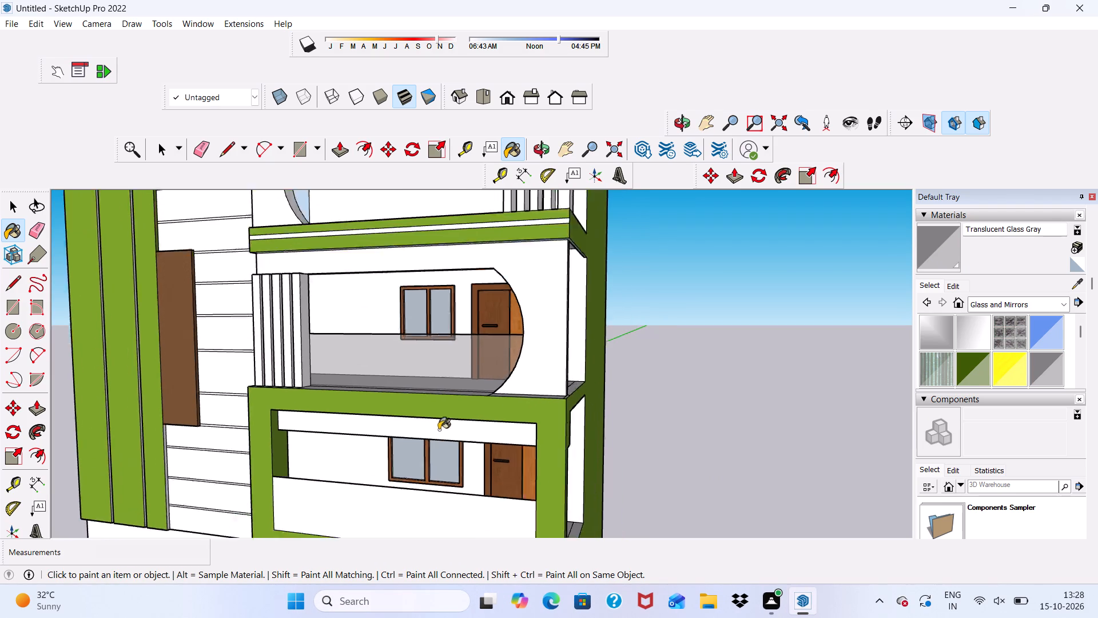
Paint the railing panel of the lower green-framed balcony with Translucent Glass Gold.
scroll(439, 430, down, 4)
middle_drag(405, 434, 556, 360)
scroll(549, 360, up, 1)
scroll(431, 352, down, 6)
scroll(443, 454, up, 12)
scroll(391, 478, down, 5)
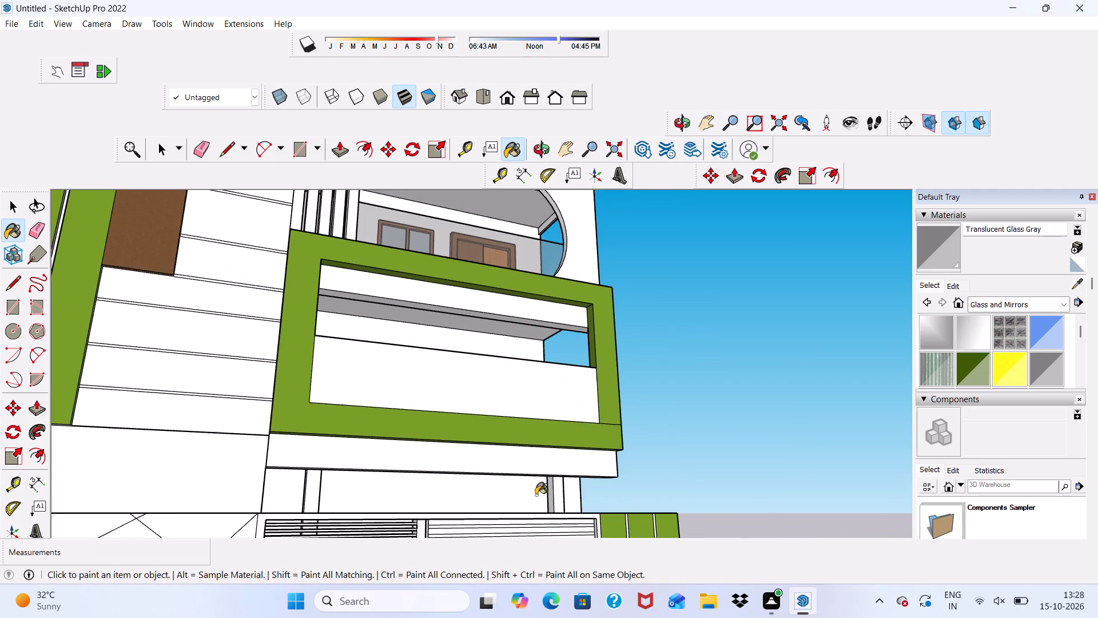
click(998, 371)
scroll(670, 447, up, 5)
click(451, 308)
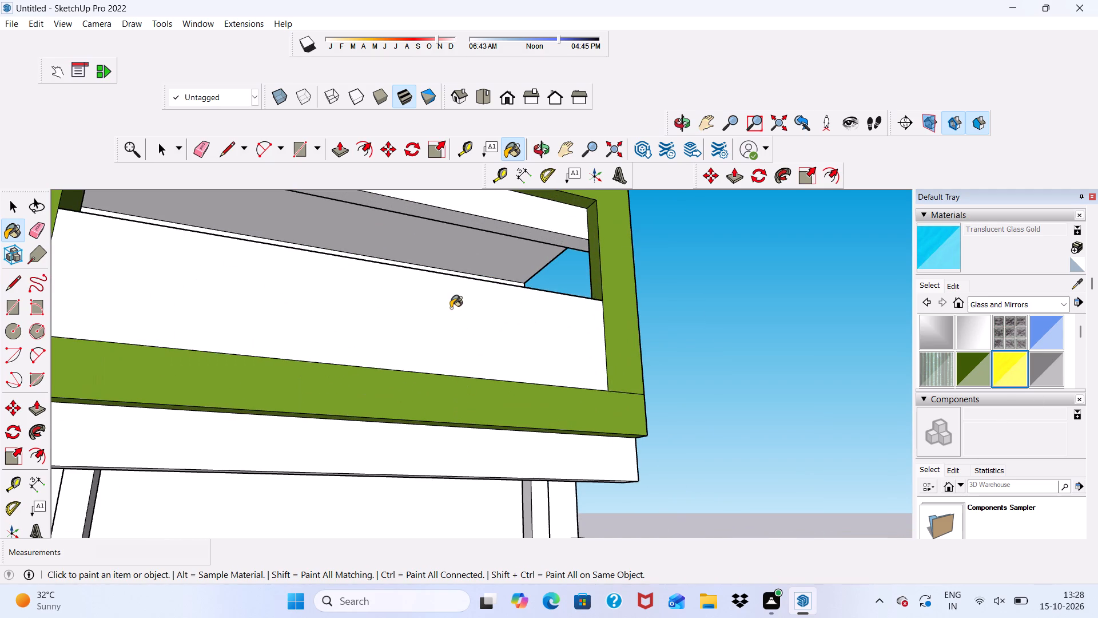
scroll(459, 341, down, 6)
middle_drag(471, 405, 471, 419)
click(1001, 360)
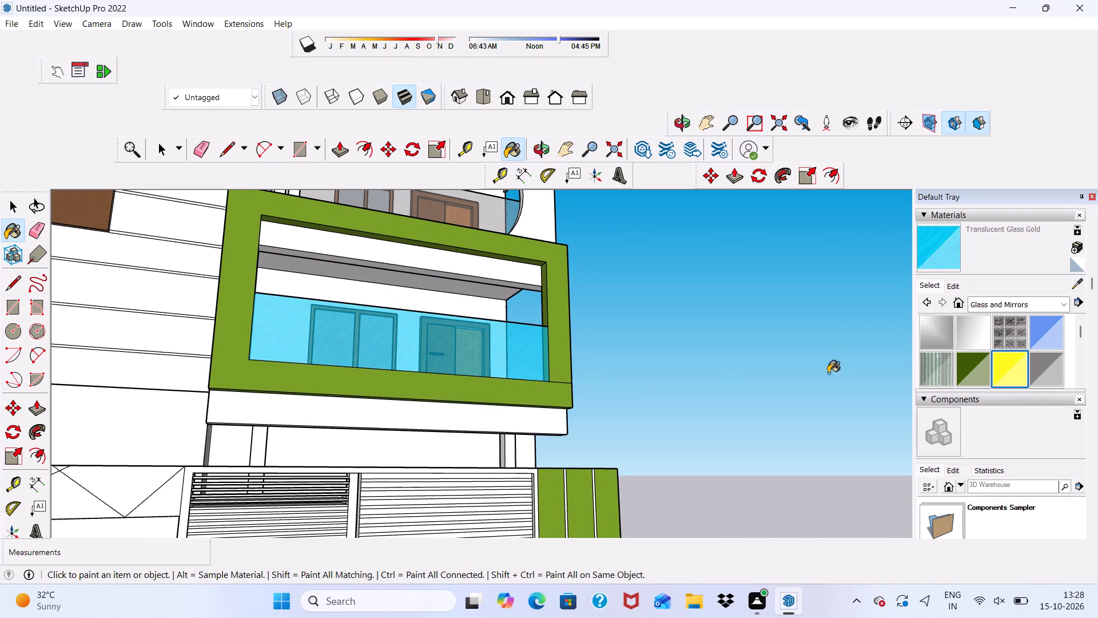
click(461, 364)
Paint the railing panels of both curved balconies, including the upper one's small piece at the curved end, with Translucent Glass Gold.
scroll(458, 354, down, 13)
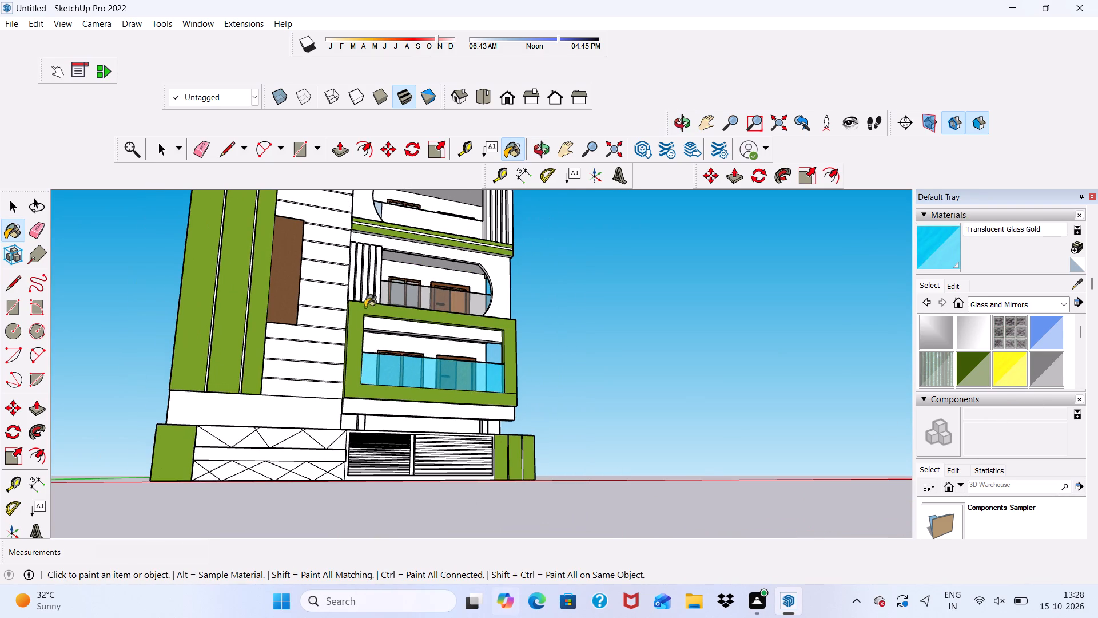
scroll(486, 243, up, 6)
click(401, 348)
scroll(431, 377, down, 4)
middle_drag(429, 424, 341, 449)
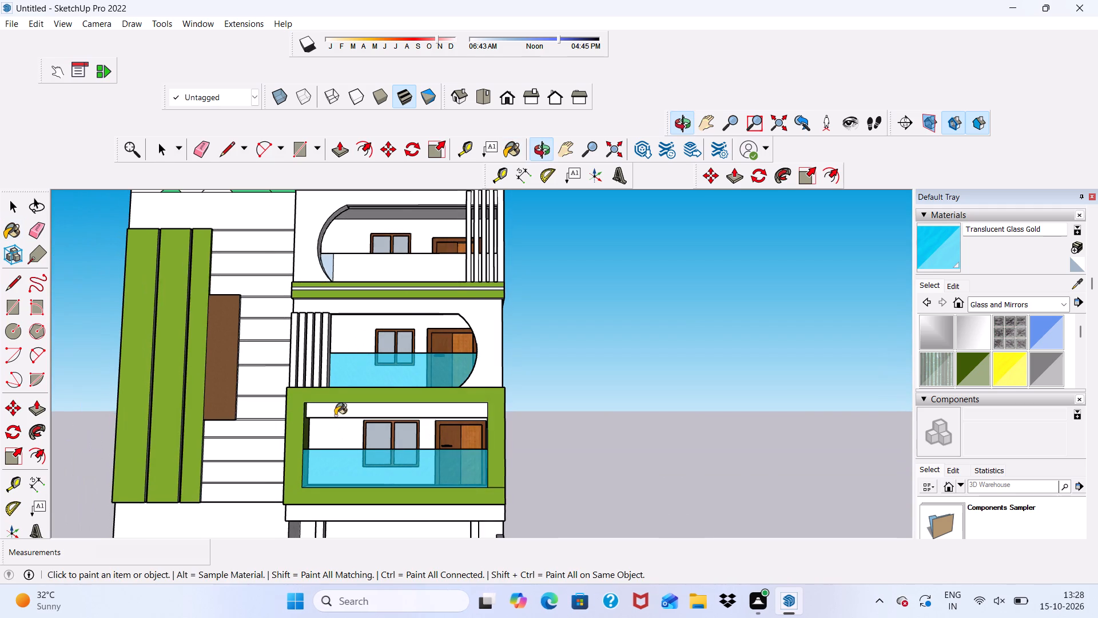
click(415, 262)
scroll(356, 269, up, 4)
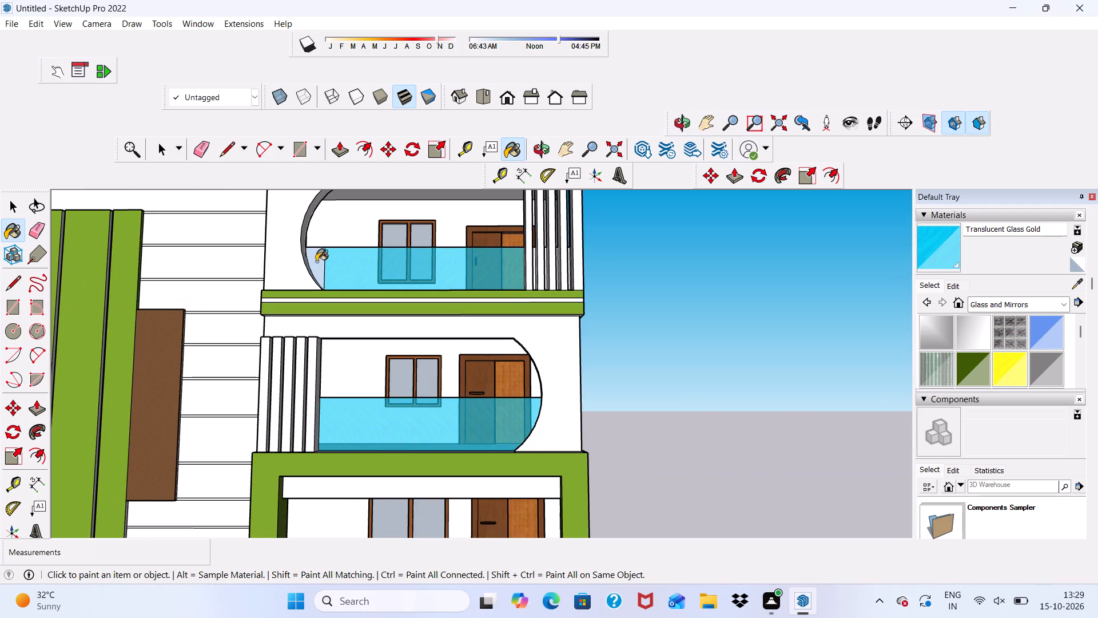
click(317, 262)
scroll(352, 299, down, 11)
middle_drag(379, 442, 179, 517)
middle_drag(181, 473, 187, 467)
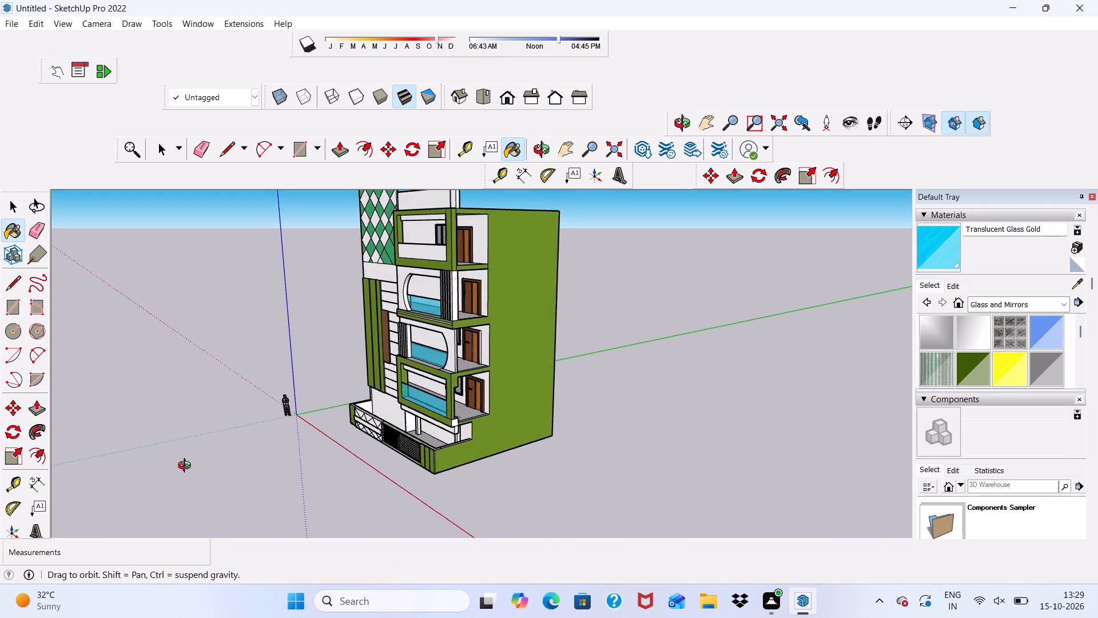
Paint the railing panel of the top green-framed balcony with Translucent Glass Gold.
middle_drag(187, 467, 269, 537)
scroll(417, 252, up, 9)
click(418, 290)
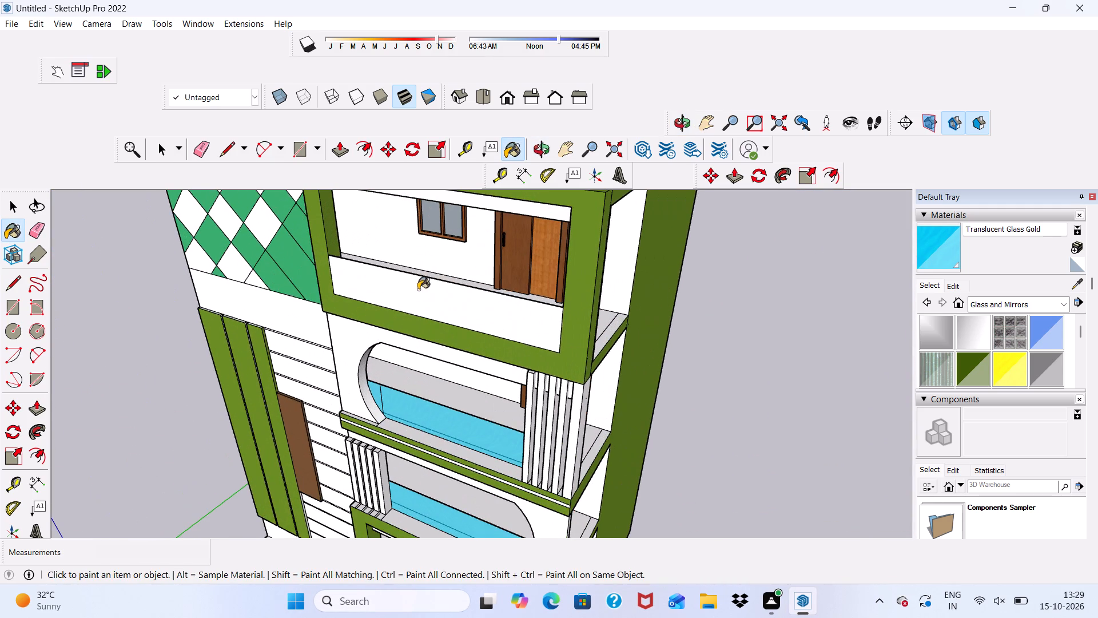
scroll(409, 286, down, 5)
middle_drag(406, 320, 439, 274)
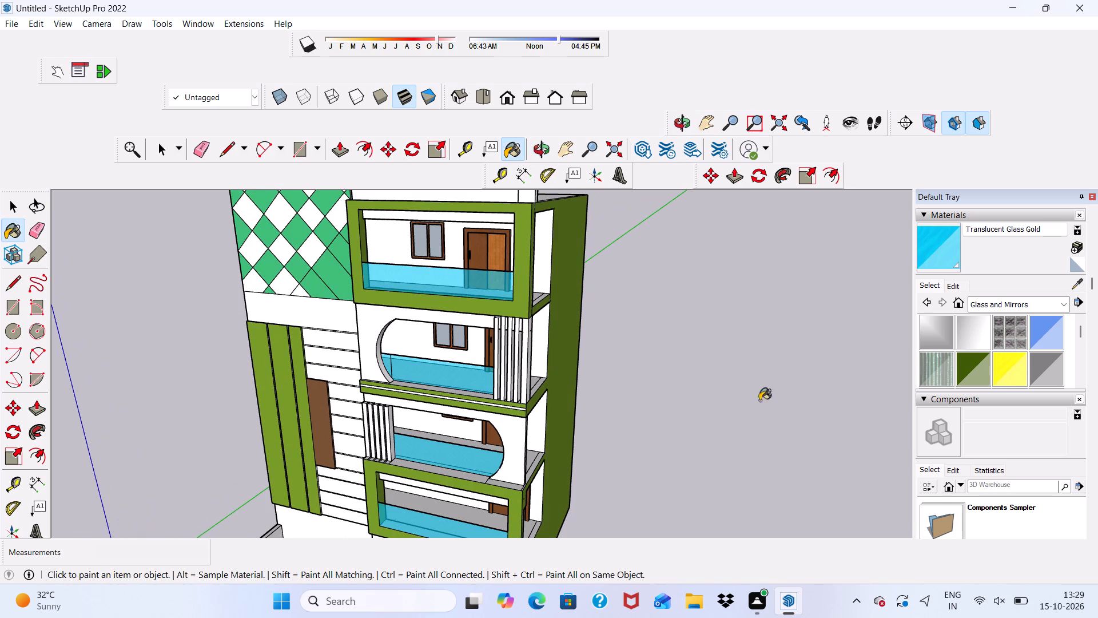
Repaint the railing panels of the top green-framed balcony and both curved balconies, including the upper one's small end piece, with Translucent Glass Dark Green.
click(962, 369)
scroll(548, 327, up, 5)
click(403, 248)
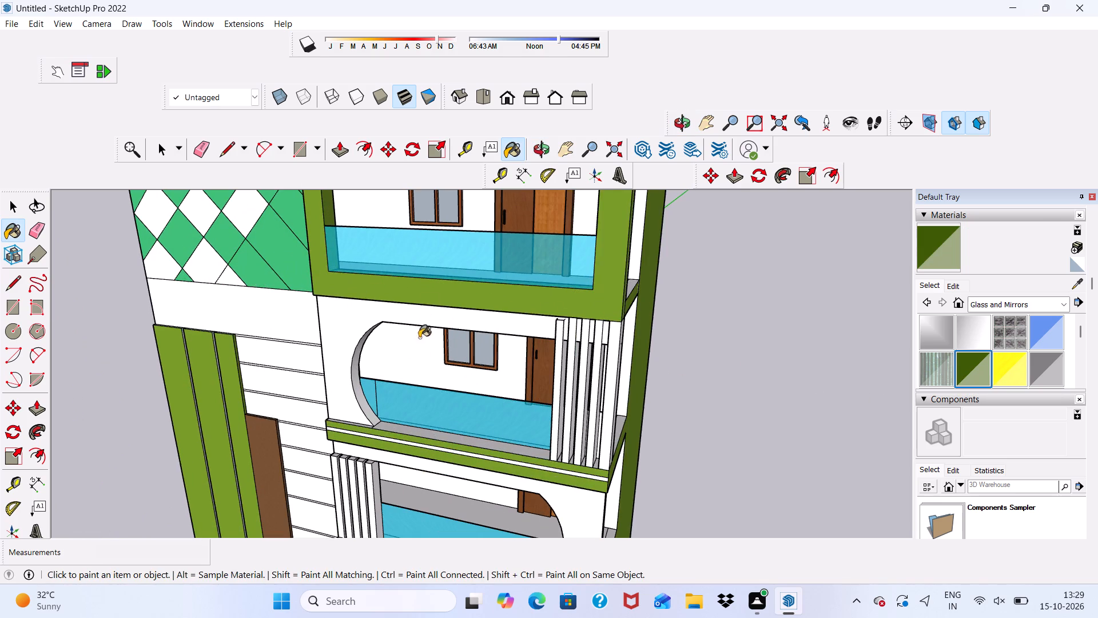
scroll(408, 385, up, 4)
scroll(410, 409, down, 1)
click(420, 406)
scroll(408, 334, down, 7)
scroll(449, 440, up, 5)
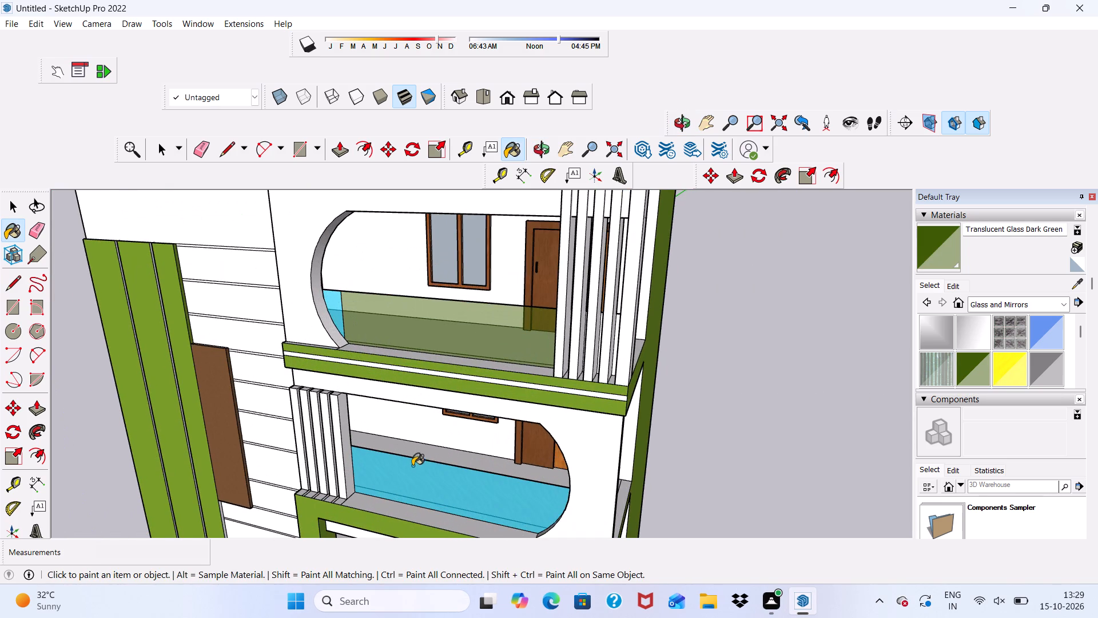
click(412, 482)
click(336, 301)
Repaint the railing panel of the lower green-framed balcony with Translucent Glass Dark Green.
scroll(336, 299, down, 8)
scroll(401, 459, up, 5)
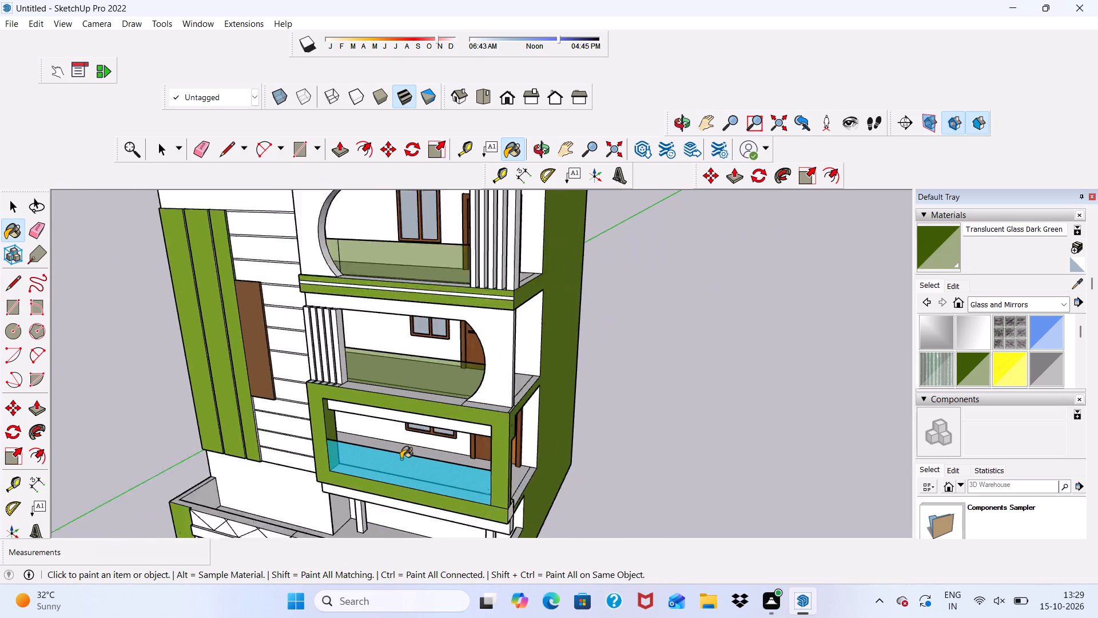
scroll(401, 459, up, 2)
click(399, 461)
scroll(330, 412, down, 6)
middle_drag(416, 427, 566, 370)
scroll(528, 360, up, 1)
scroll(453, 343, down, 7)
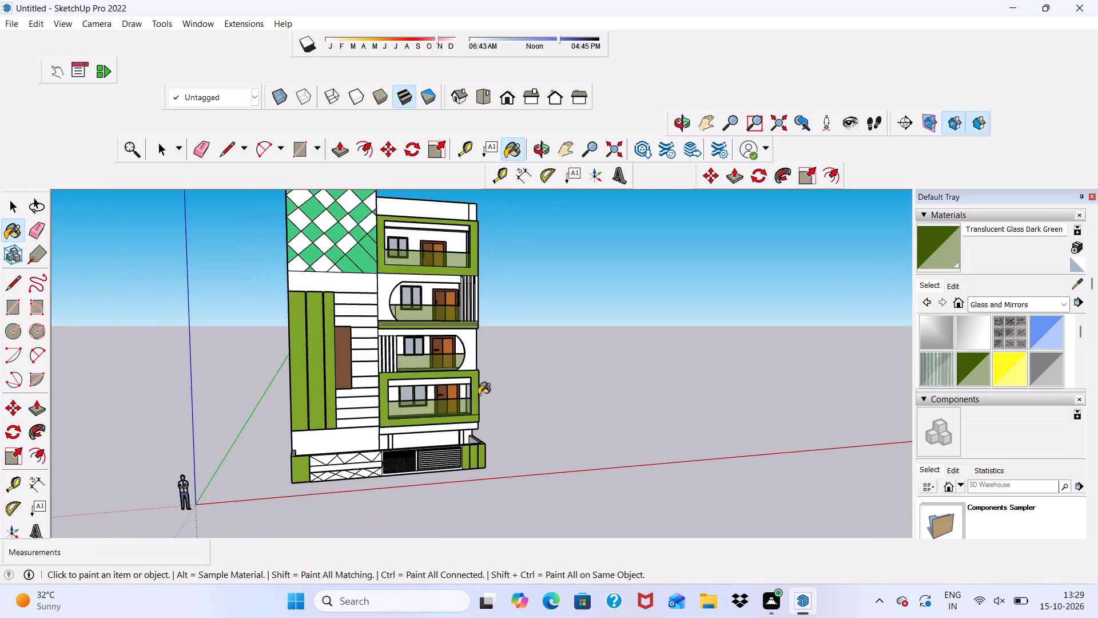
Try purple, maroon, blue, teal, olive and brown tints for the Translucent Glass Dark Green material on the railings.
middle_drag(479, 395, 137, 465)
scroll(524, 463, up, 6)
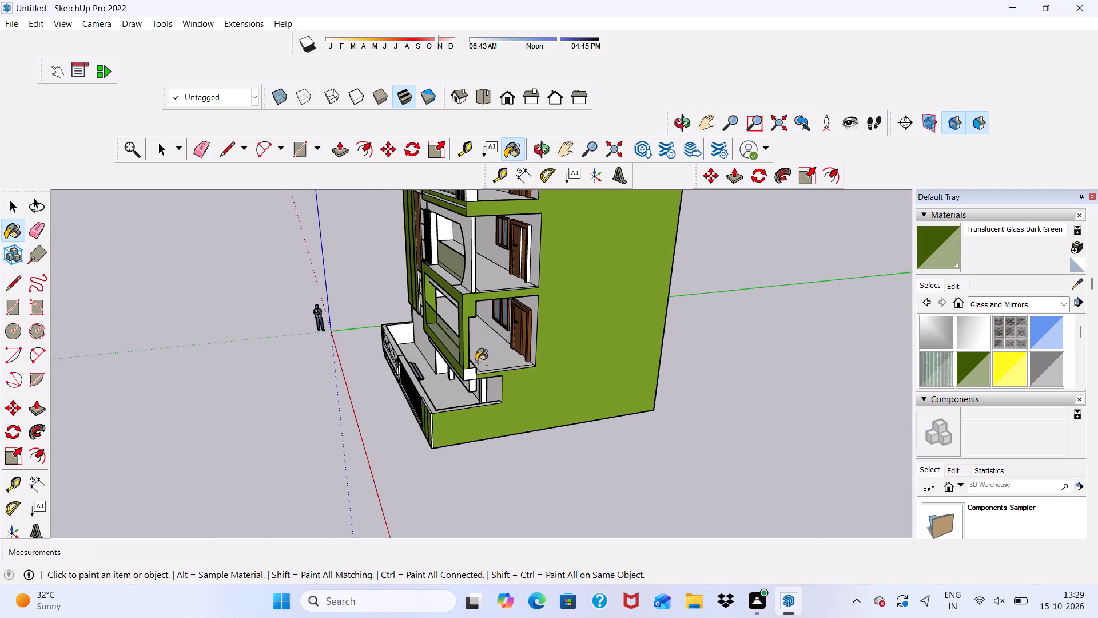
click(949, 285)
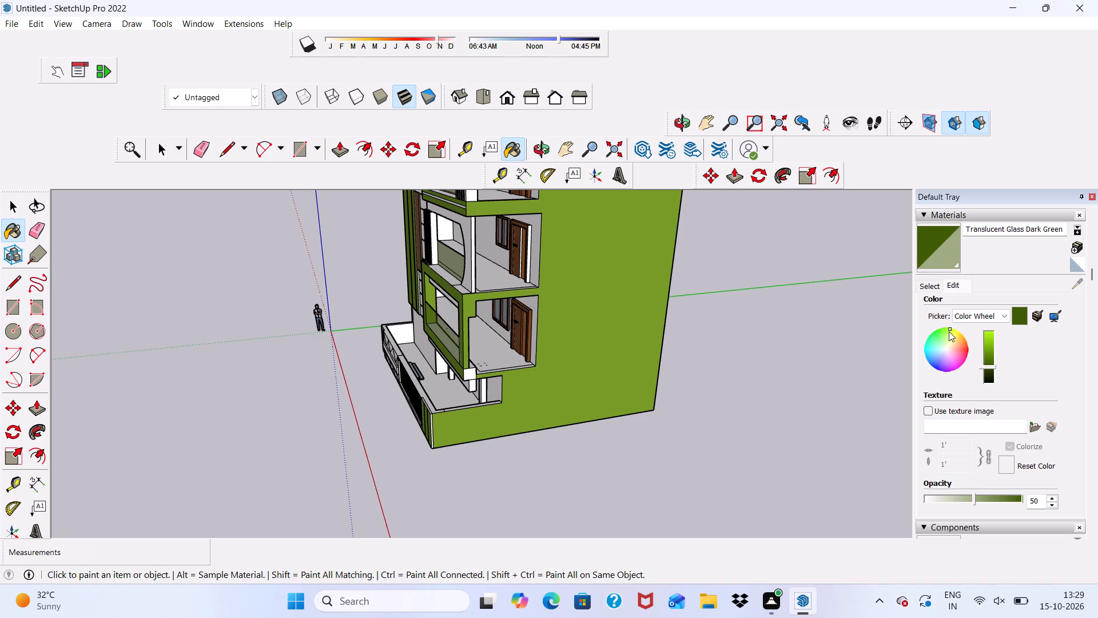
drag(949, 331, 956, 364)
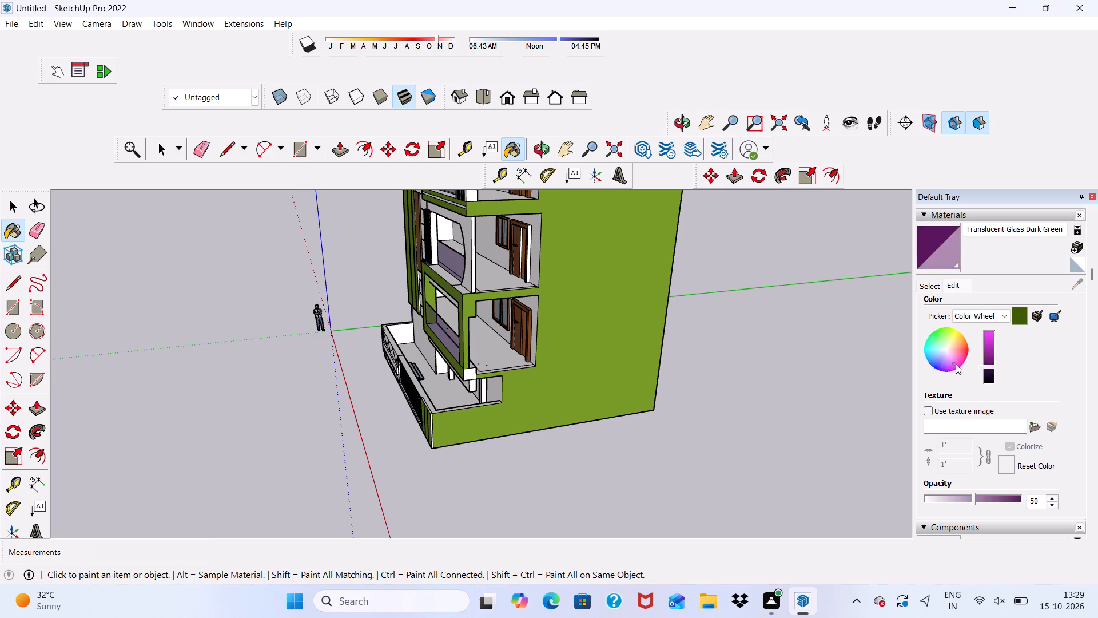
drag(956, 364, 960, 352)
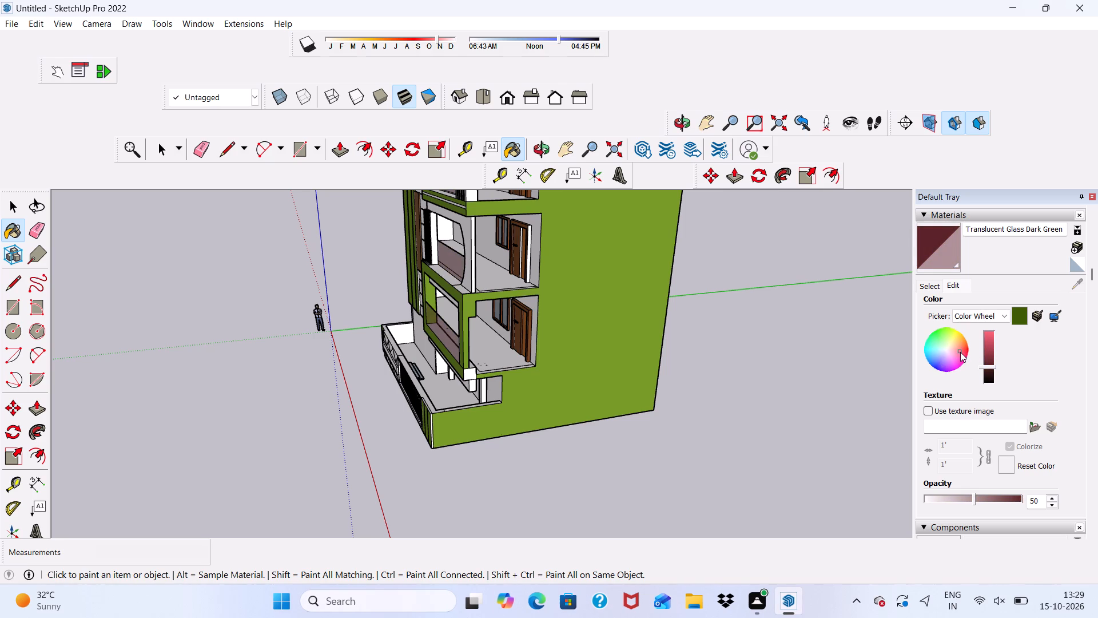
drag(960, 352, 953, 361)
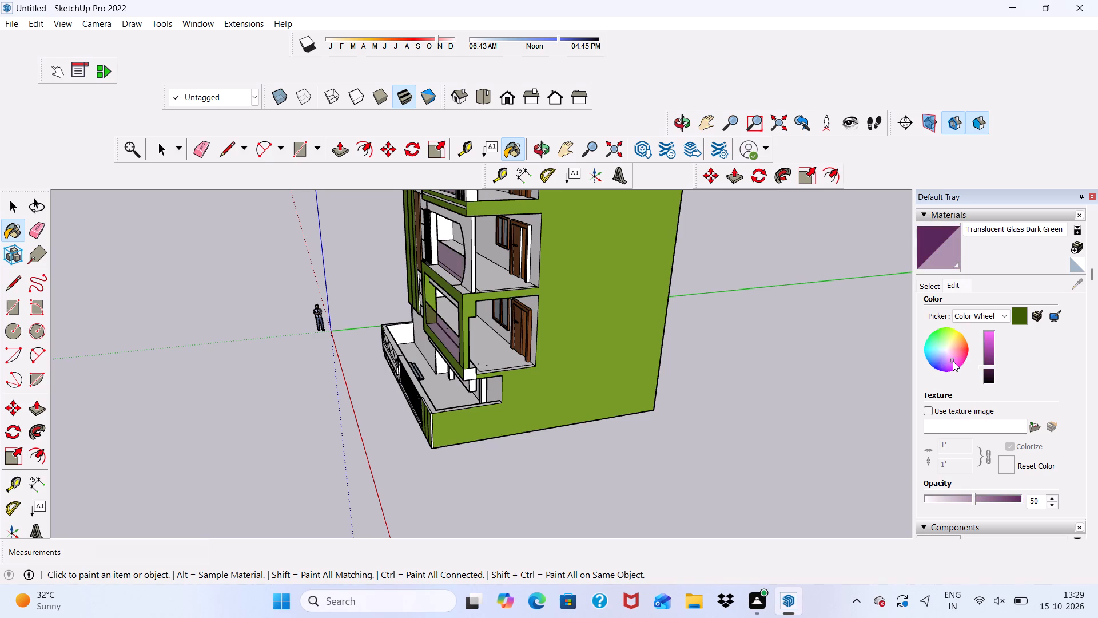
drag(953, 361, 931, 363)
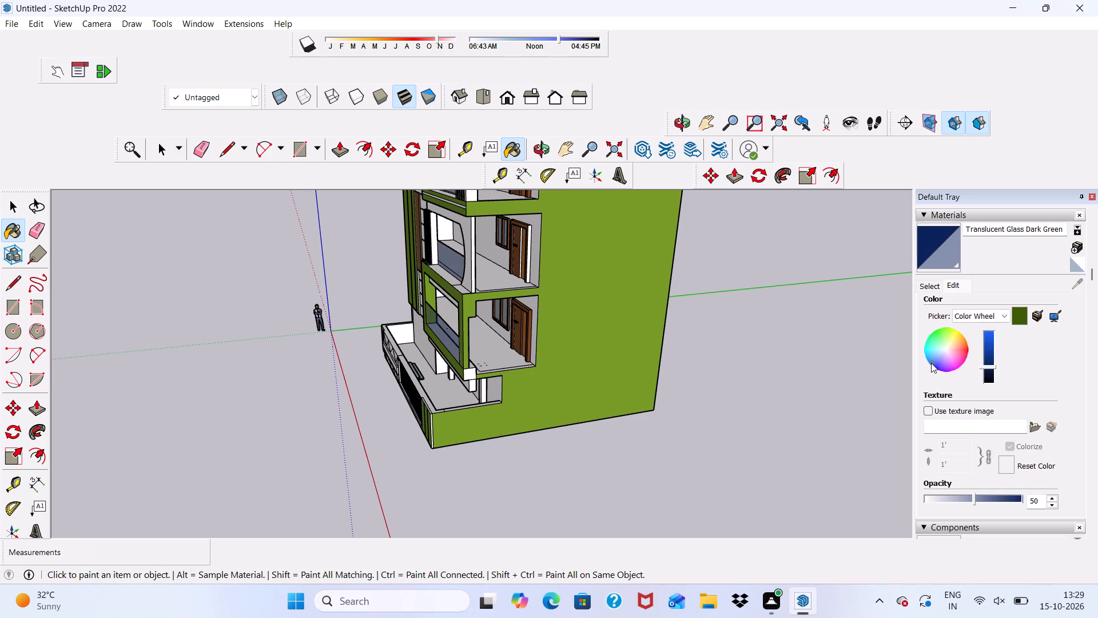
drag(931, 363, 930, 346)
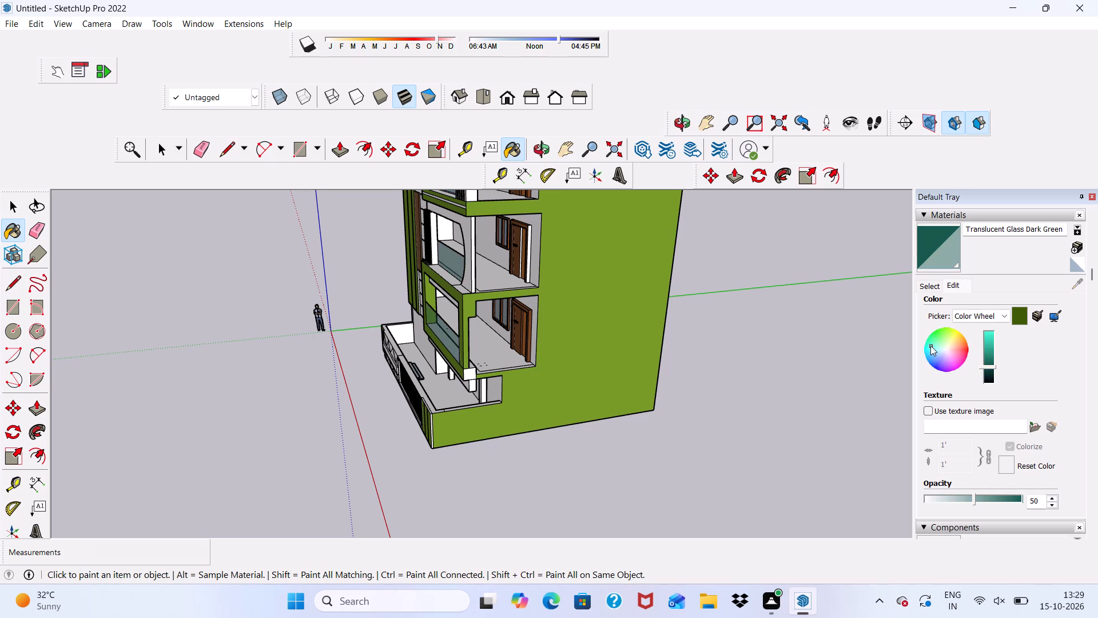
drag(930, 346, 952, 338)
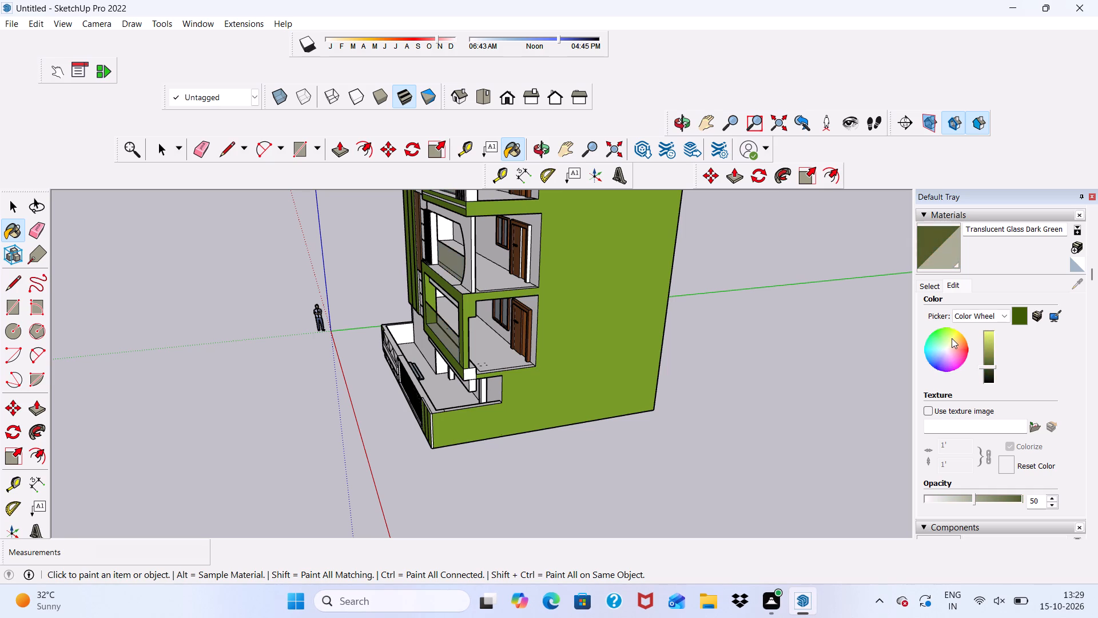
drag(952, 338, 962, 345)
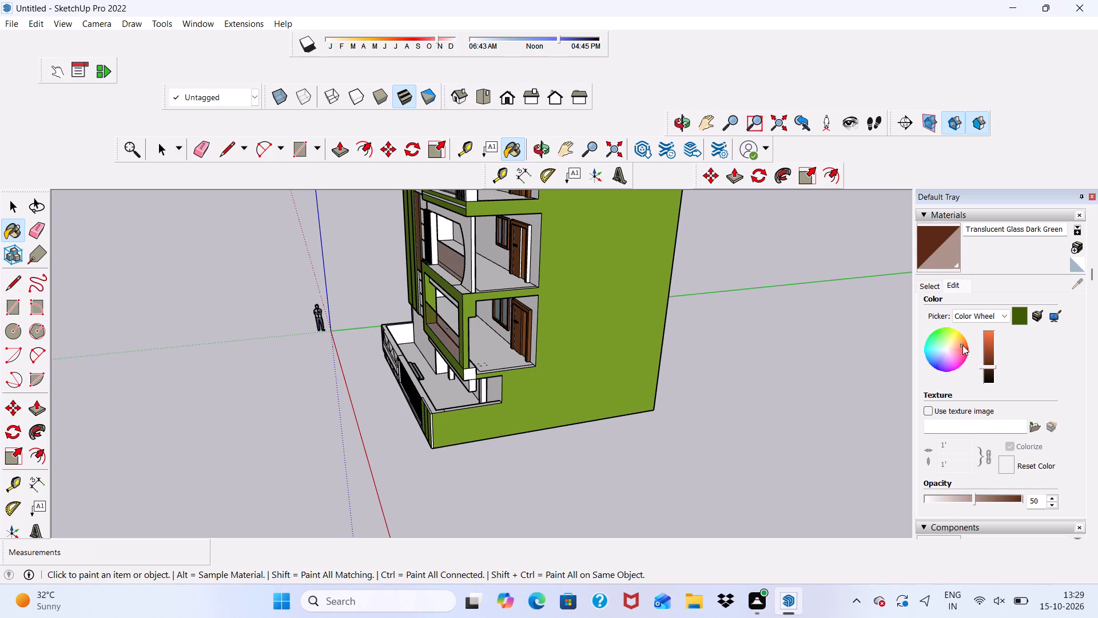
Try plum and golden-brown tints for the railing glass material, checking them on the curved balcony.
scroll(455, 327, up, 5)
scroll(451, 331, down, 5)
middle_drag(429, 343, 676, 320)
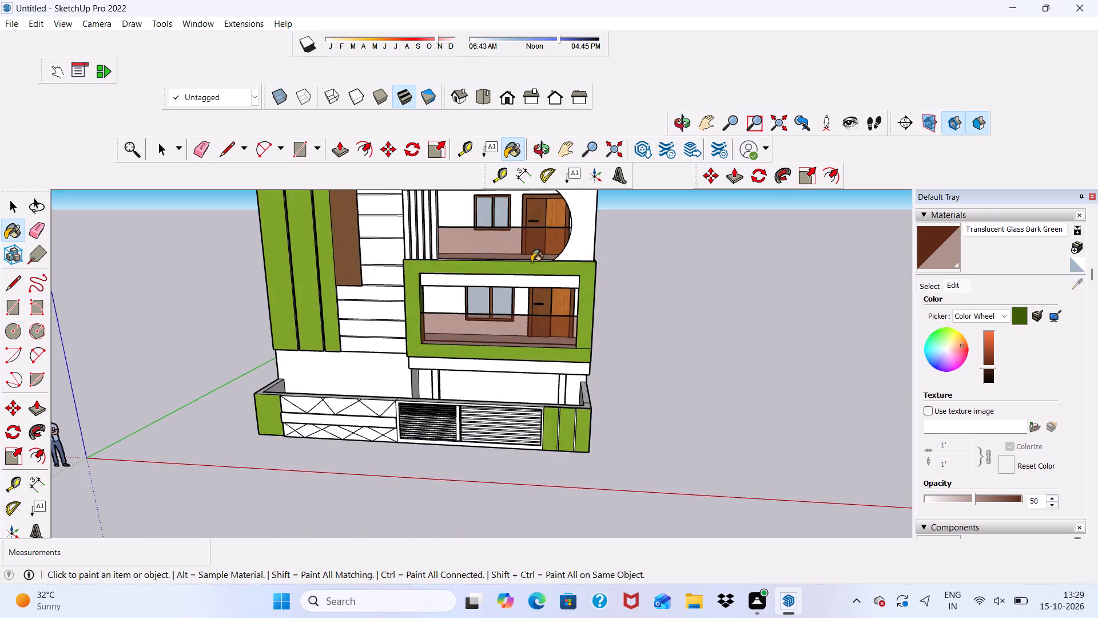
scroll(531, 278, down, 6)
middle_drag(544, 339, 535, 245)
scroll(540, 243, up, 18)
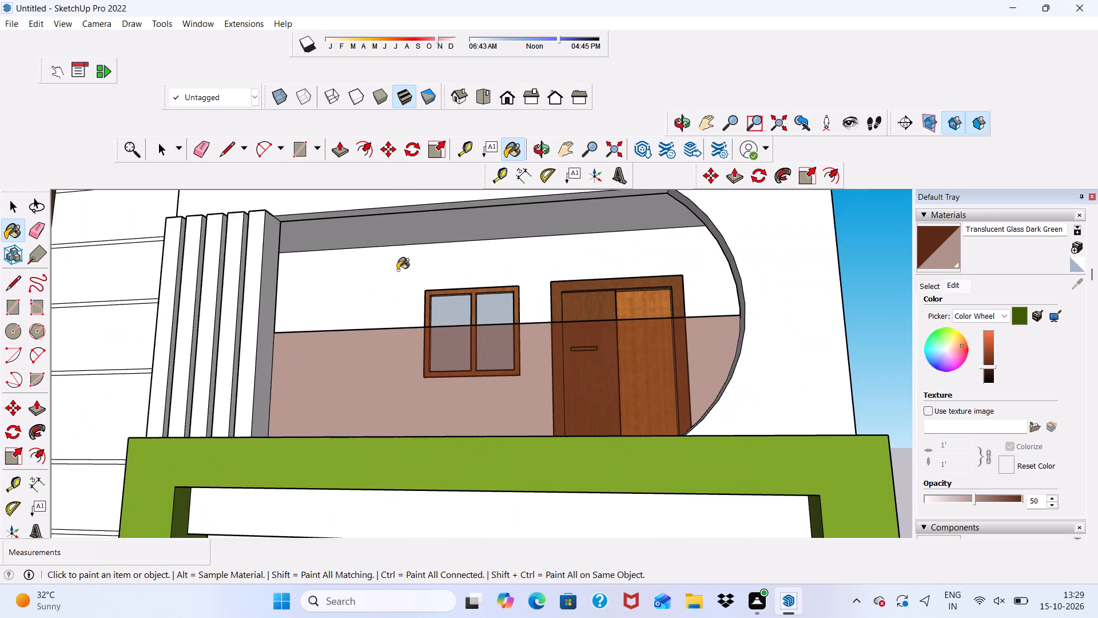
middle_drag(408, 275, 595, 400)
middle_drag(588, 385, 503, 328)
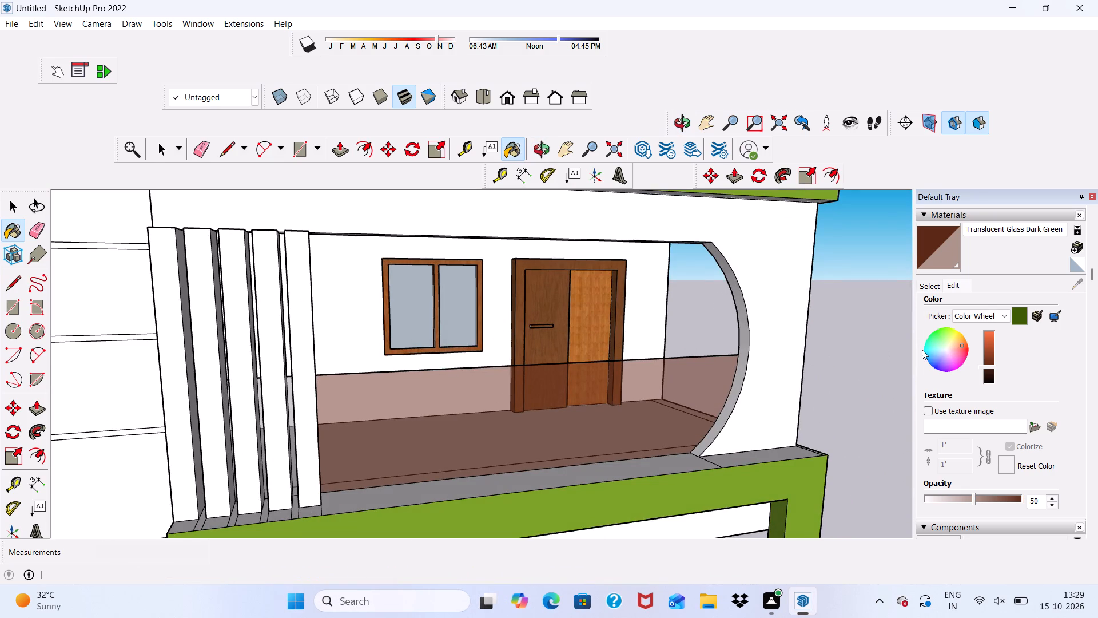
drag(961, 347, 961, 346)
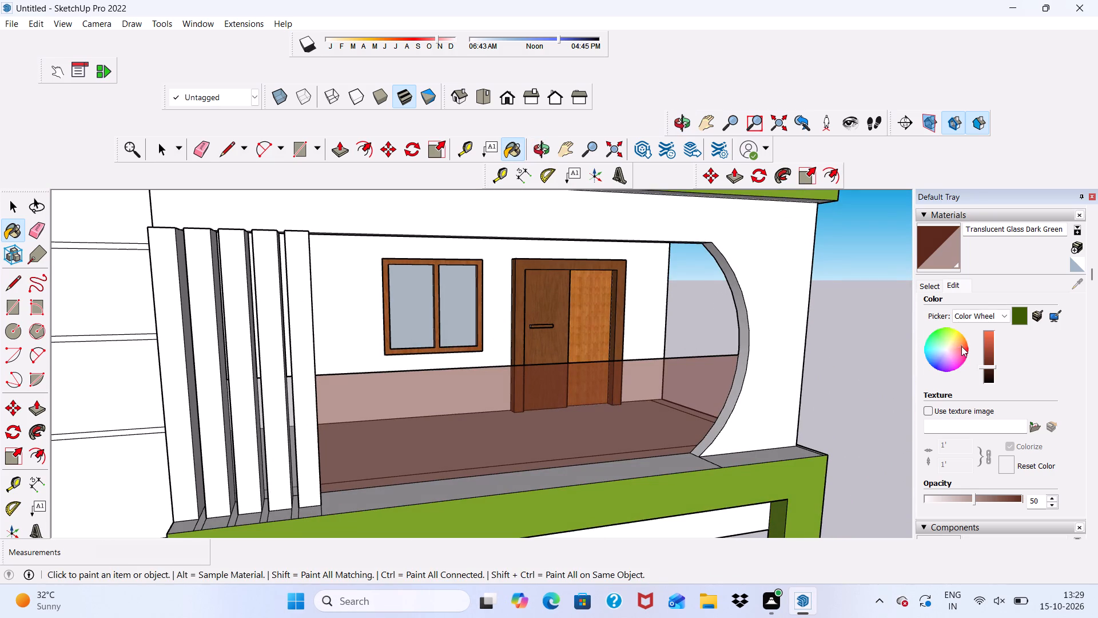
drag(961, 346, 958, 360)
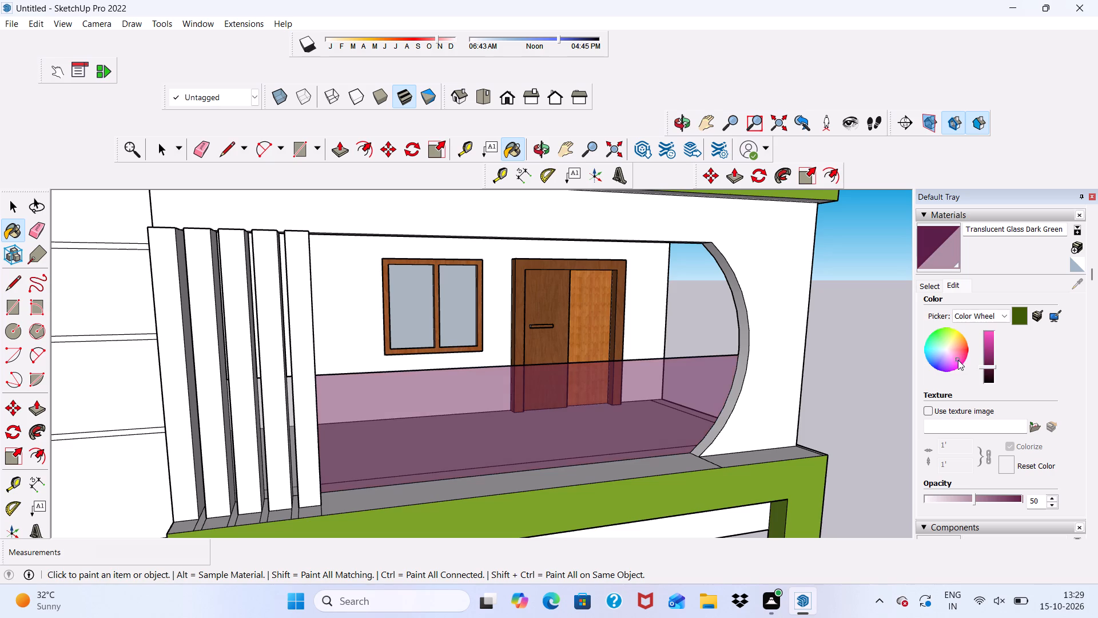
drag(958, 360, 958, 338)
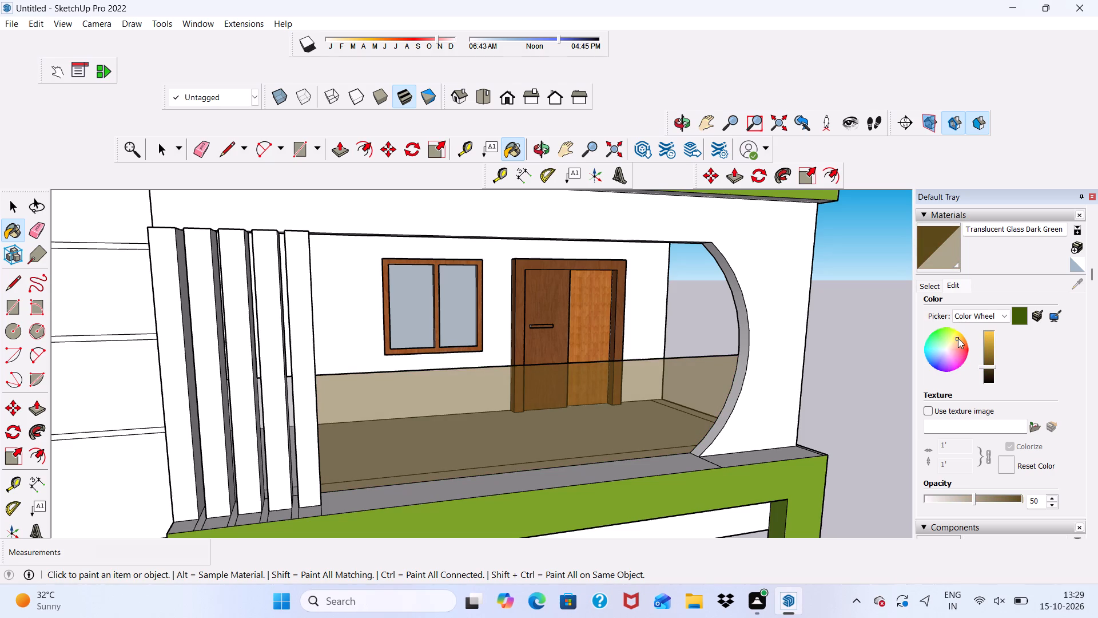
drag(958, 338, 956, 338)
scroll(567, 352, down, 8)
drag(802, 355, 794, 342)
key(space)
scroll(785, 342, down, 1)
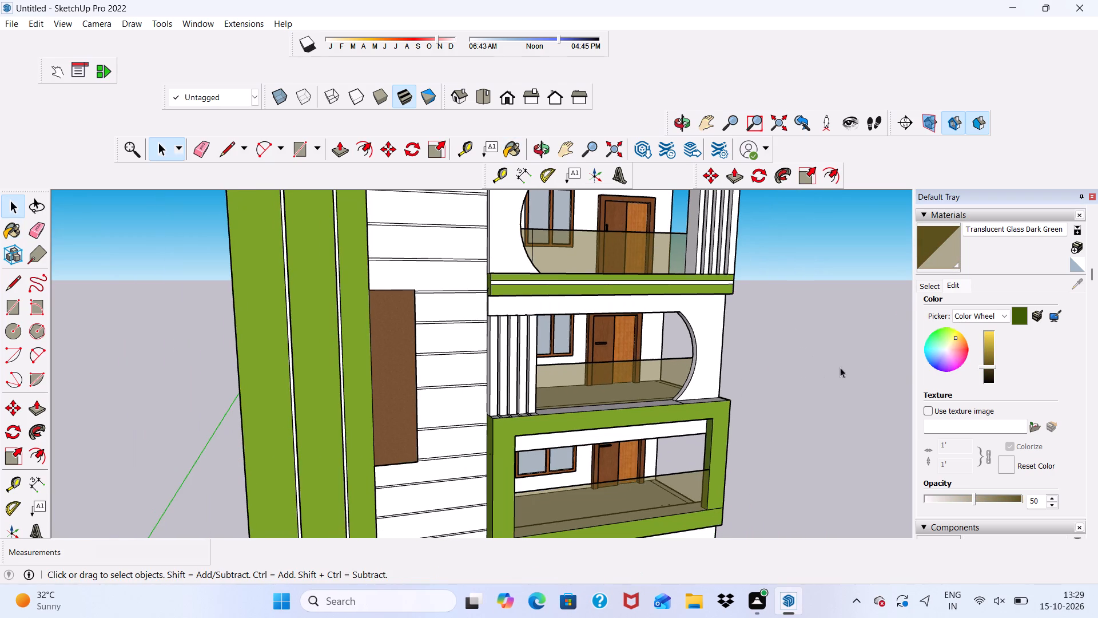
Change the colour of the Translucent Glass Dark Green railing material to a dark reddish brown.
drag(957, 336, 966, 346)
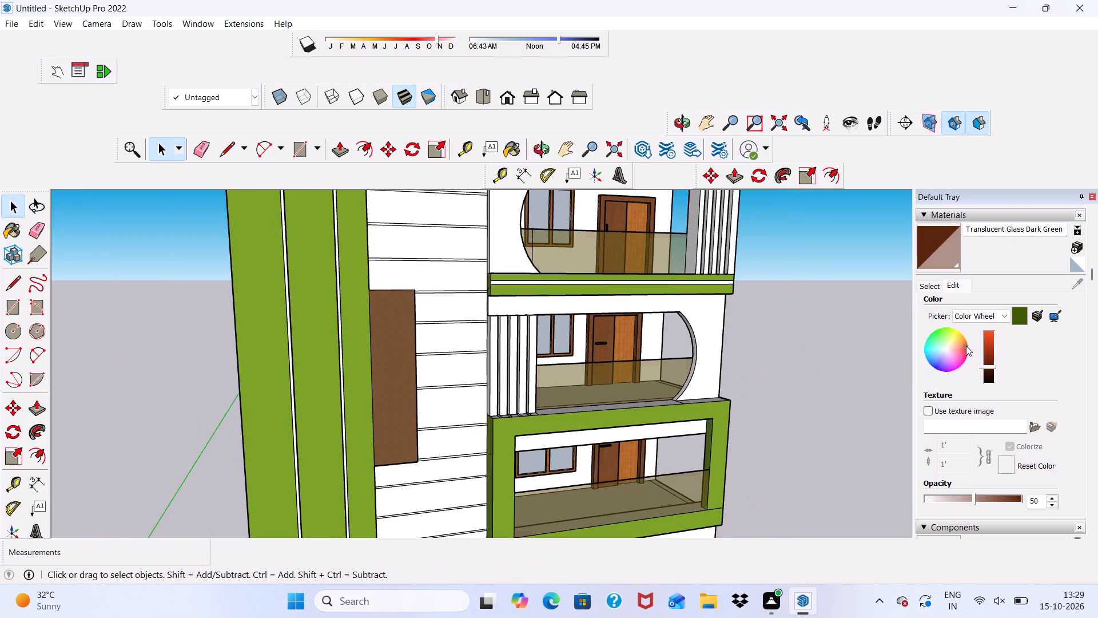
drag(966, 346, 966, 346)
scroll(751, 352, down, 3)
key(space)
click(773, 374)
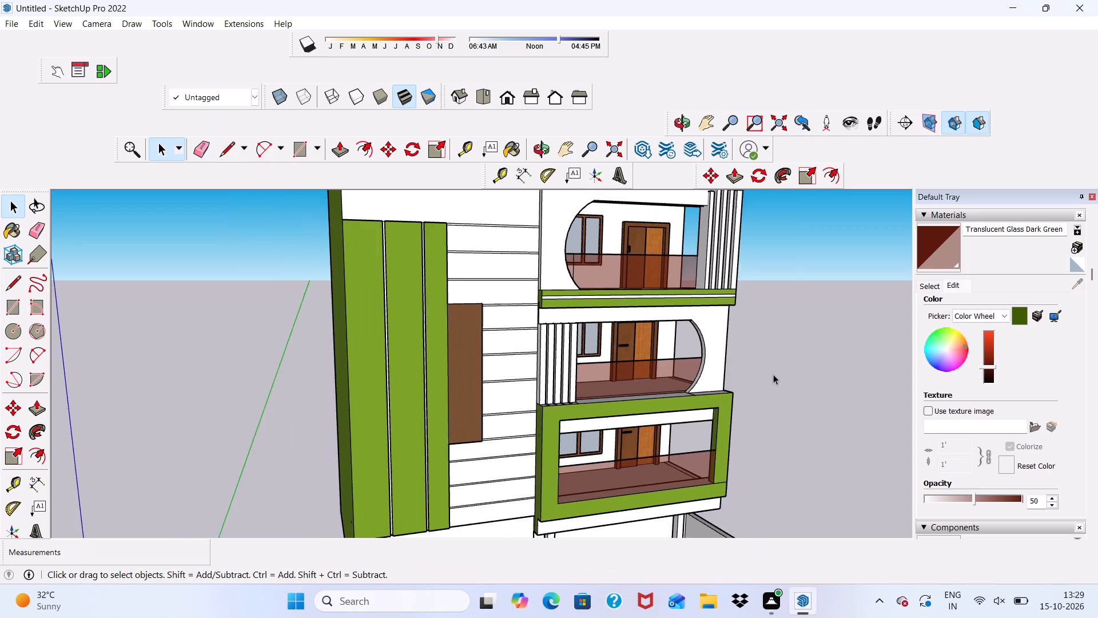
Examine the recoloured glass railings and the whole front elevation from several angles and distances.
scroll(476, 334, up, 2)
scroll(441, 350, down, 6)
middle_drag(604, 437, 421, 357)
scroll(476, 391, up, 7)
scroll(475, 386, down, 10)
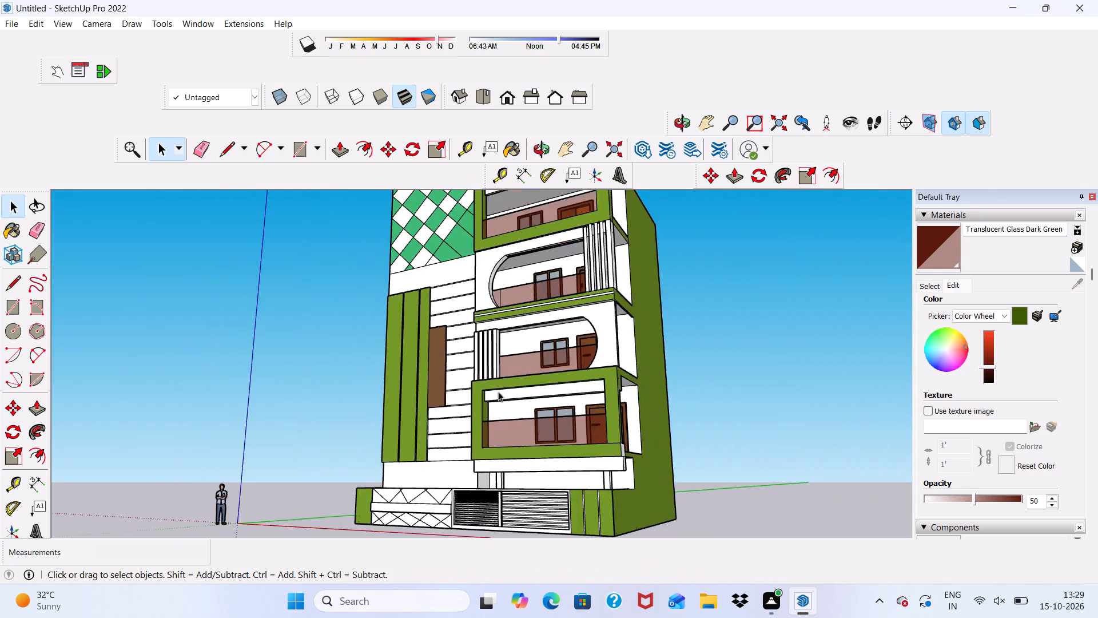
middle_drag(520, 410, 664, 433)
scroll(531, 390, down, 3)
scroll(570, 470, up, 6)
scroll(493, 425, up, 6)
scroll(443, 433, down, 3)
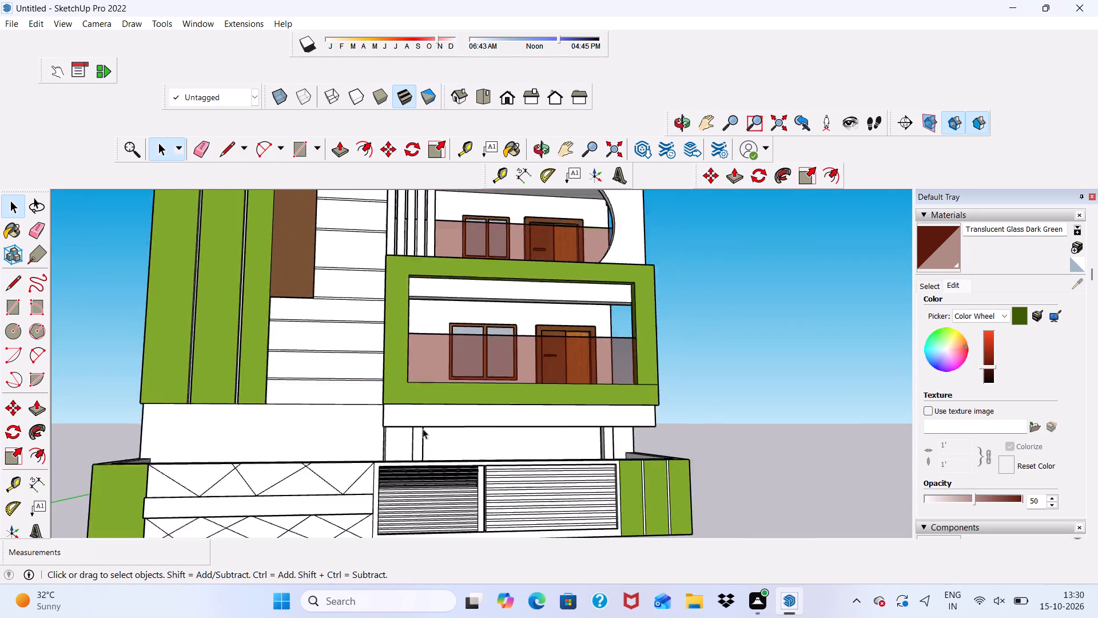
scroll(423, 429, down, 4)
scroll(370, 415, down, 6)
middle_drag(406, 437, 411, 441)
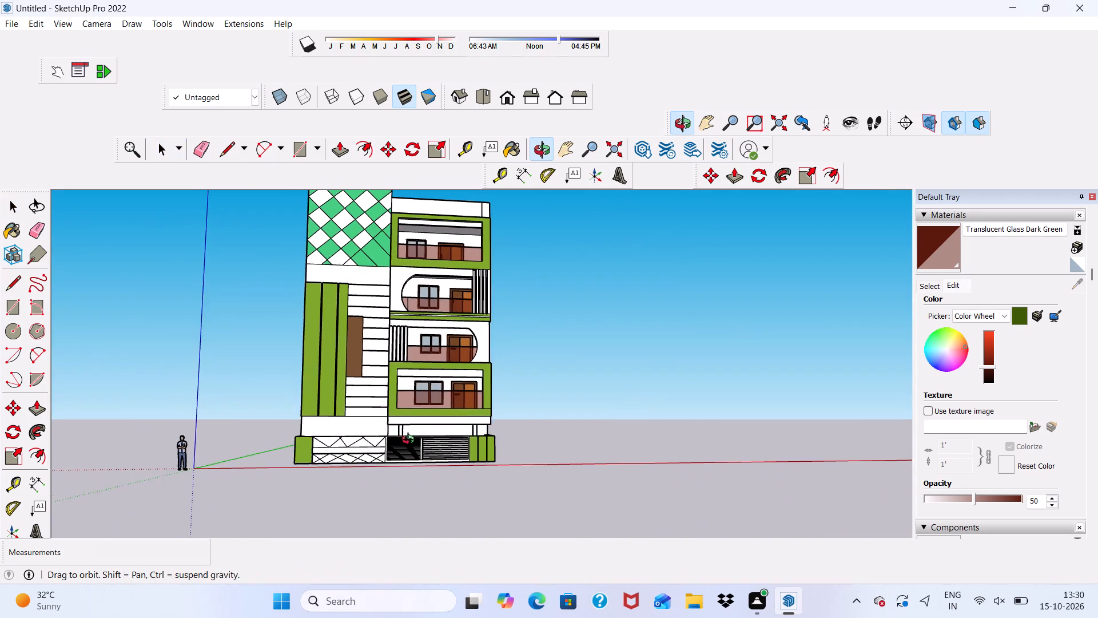
middle_drag(411, 441, 329, 465)
scroll(339, 434, down, 5)
scroll(395, 377, up, 6)
scroll(414, 249, up, 4)
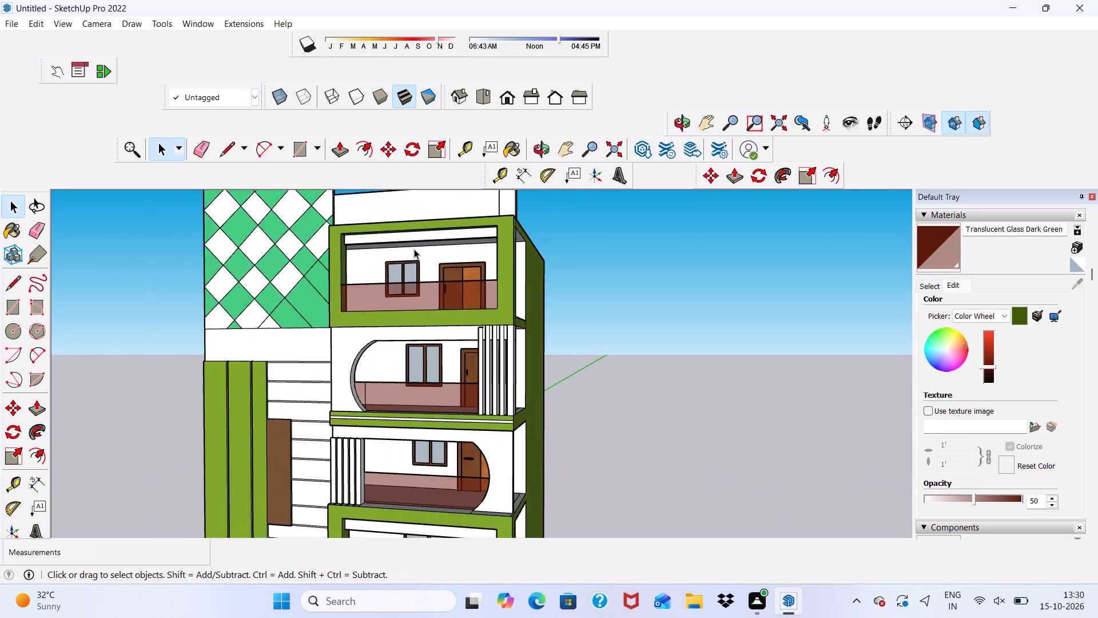
scroll(349, 282, down, 9)
scroll(410, 223, up, 6)
scroll(414, 286, up, 5)
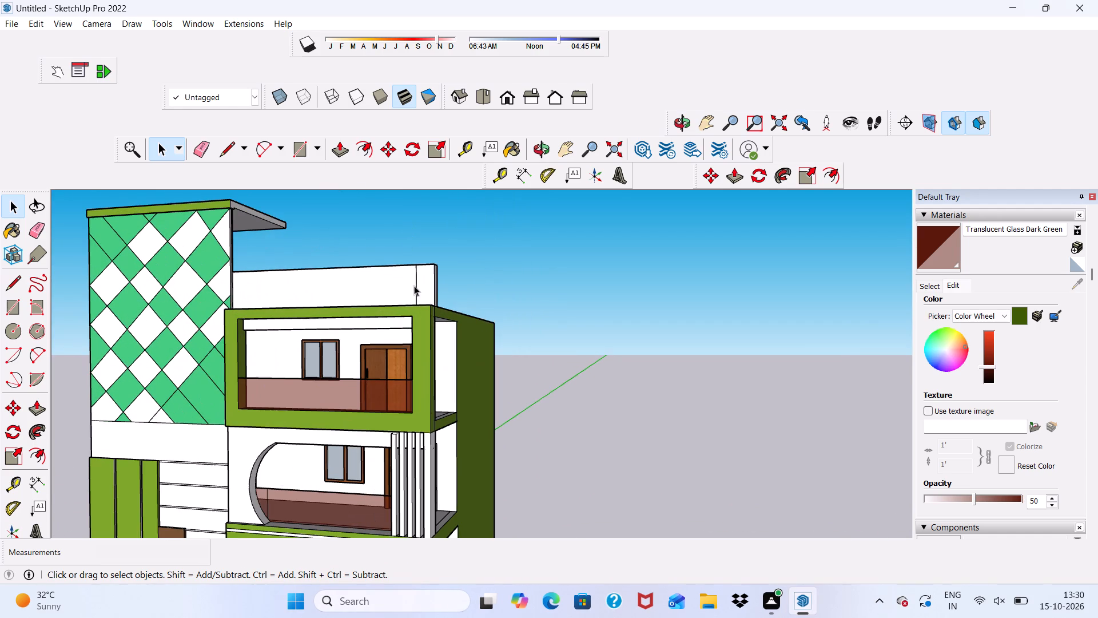
scroll(266, 214, down, 7)
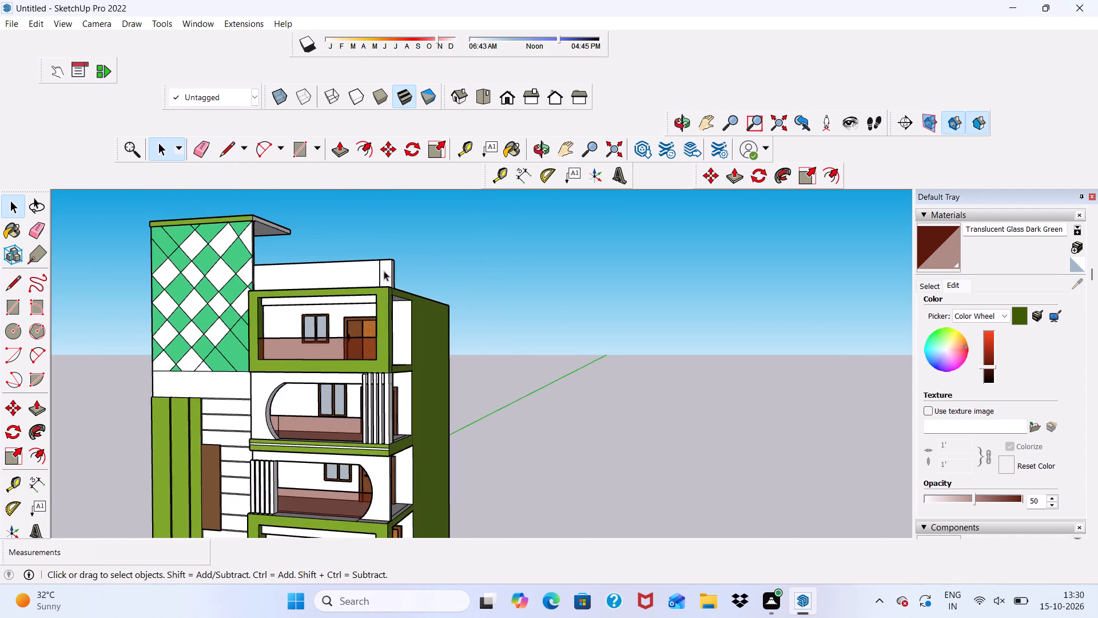
scroll(384, 271, down, 2)
middle_drag(441, 312, 501, 270)
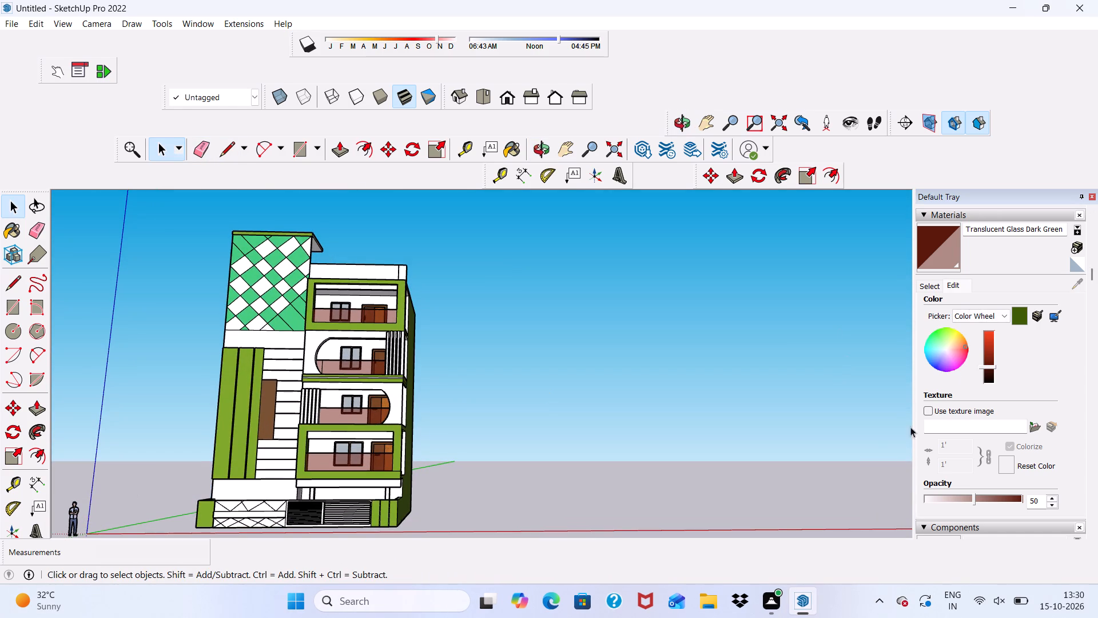
Paint the back wall and ceiling of the topmost balcony with 0057_DarkKhaki from the Colors-Named collection.
click(936, 288)
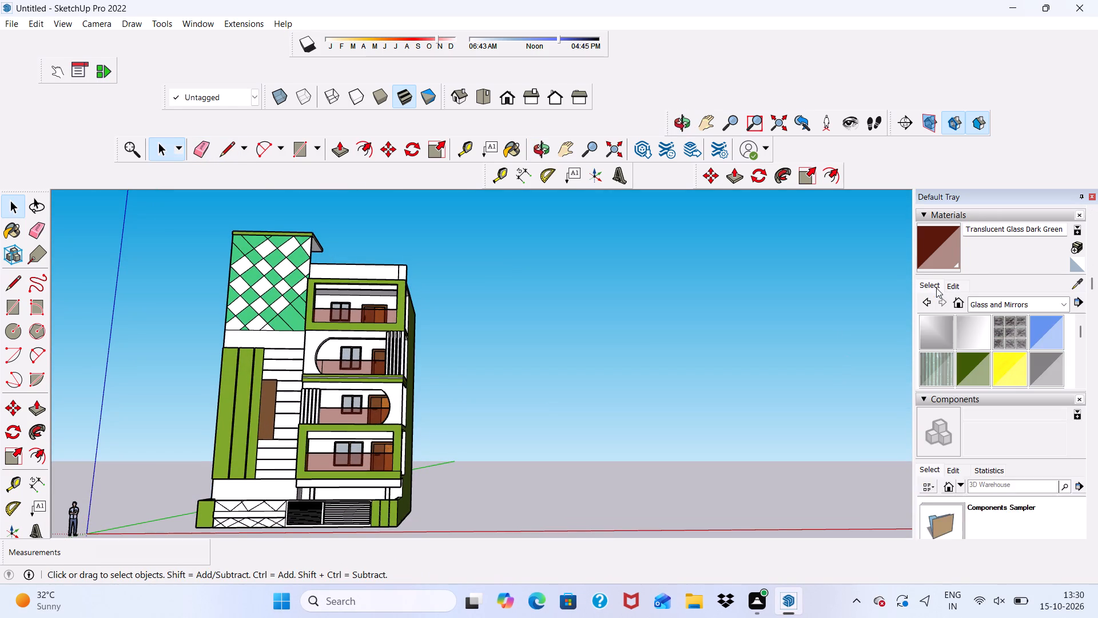
click(1065, 303)
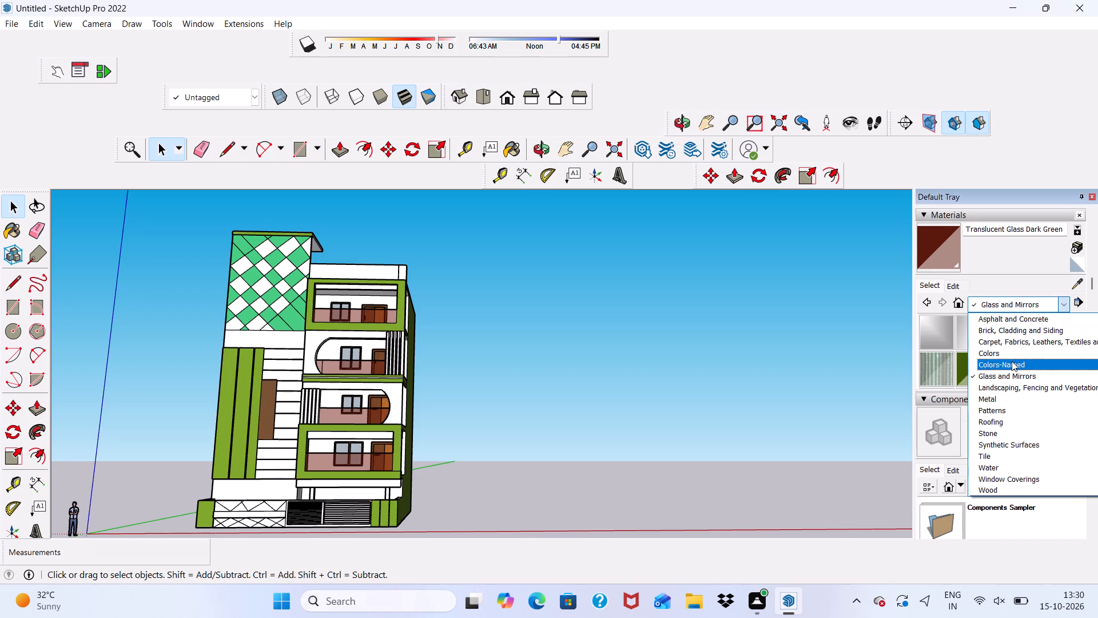
click(1012, 363)
scroll(1012, 363, down, 3)
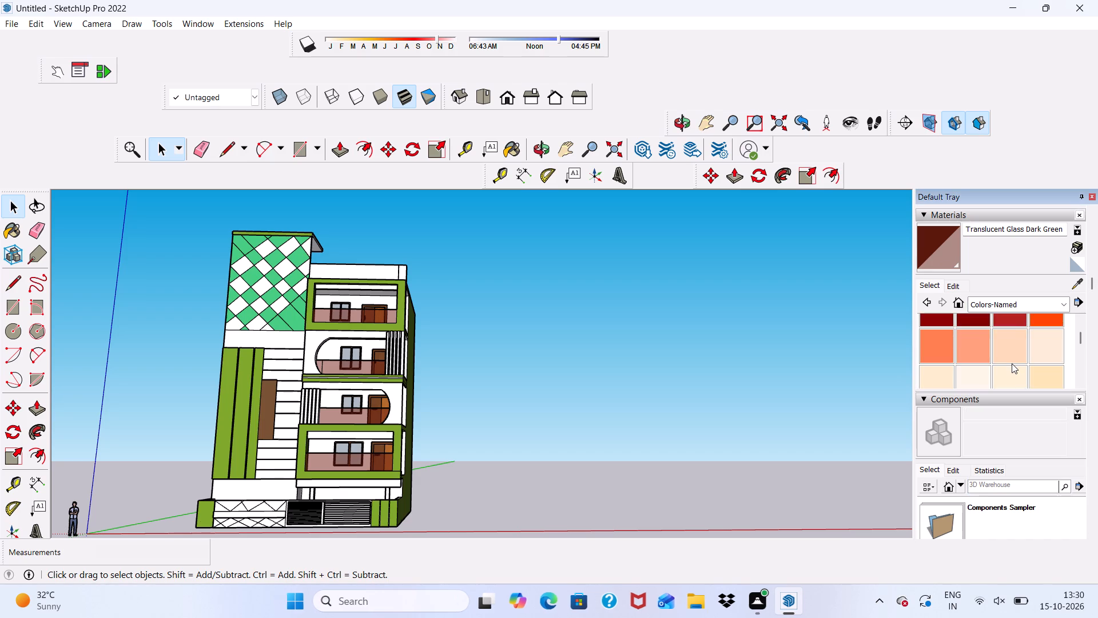
scroll(1012, 363, up, 3)
scroll(1003, 342, down, 5)
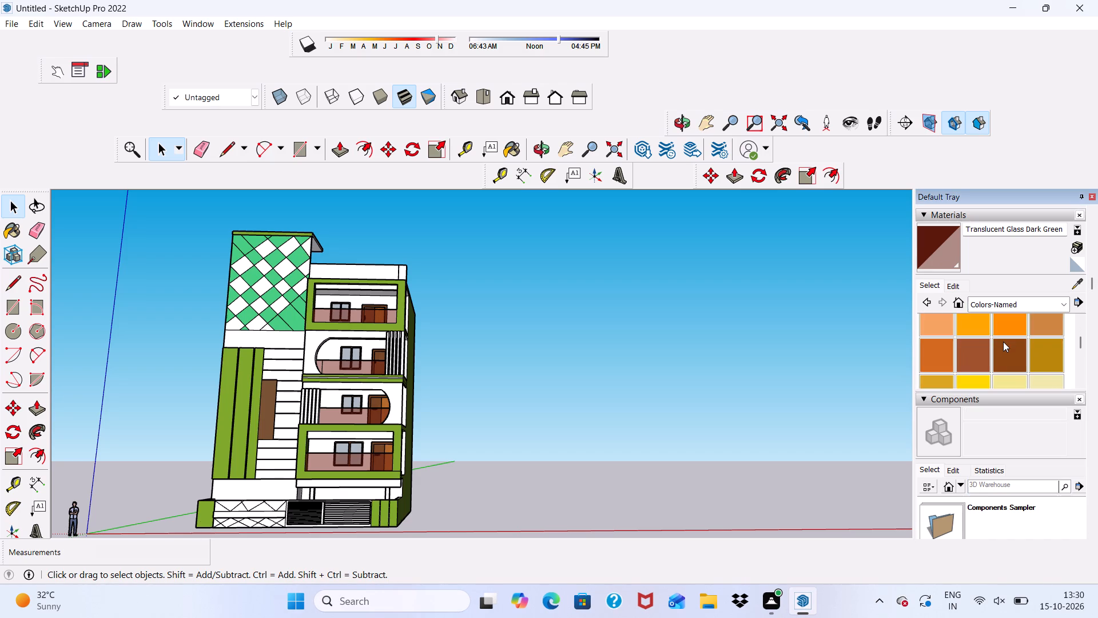
scroll(1004, 336, up, 1)
scroll(1004, 336, down, 3)
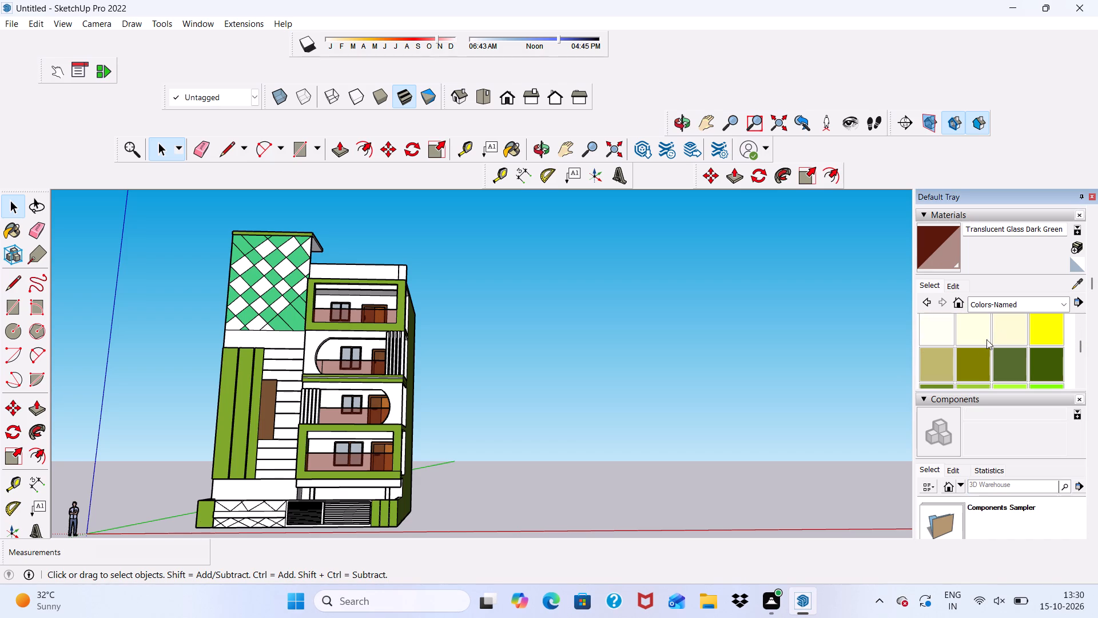
click(941, 357)
scroll(109, 496, up, 5)
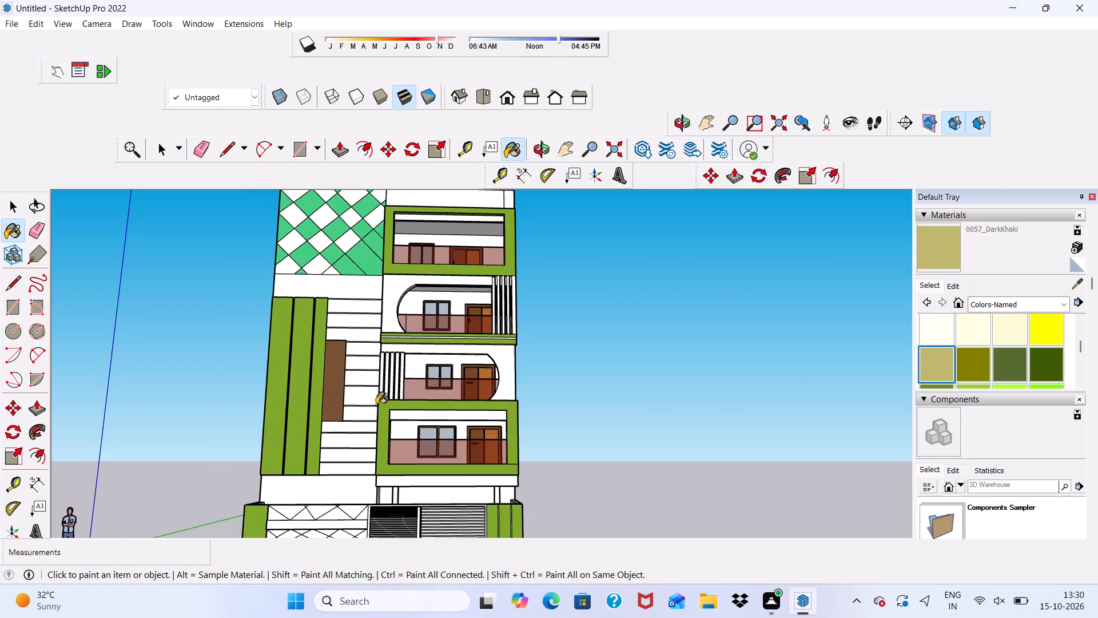
scroll(374, 220, up, 13)
click(421, 240)
scroll(462, 274, down, 4)
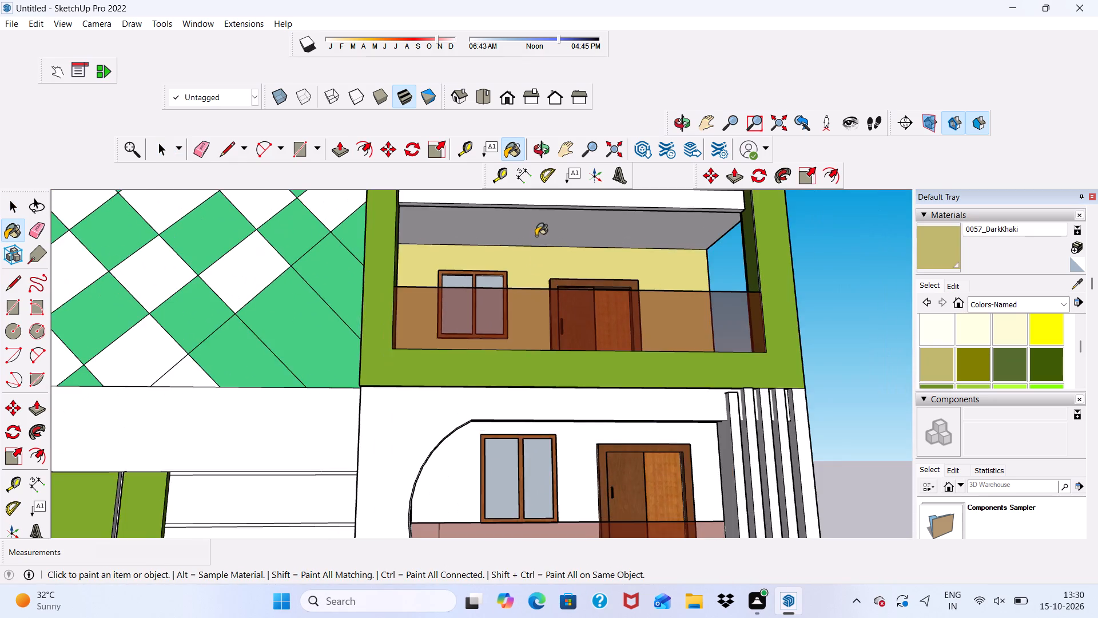
scroll(535, 233, up, 2)
click(535, 224)
scroll(536, 241, down, 4)
scroll(542, 227, up, 4)
scroll(517, 267, down, 1)
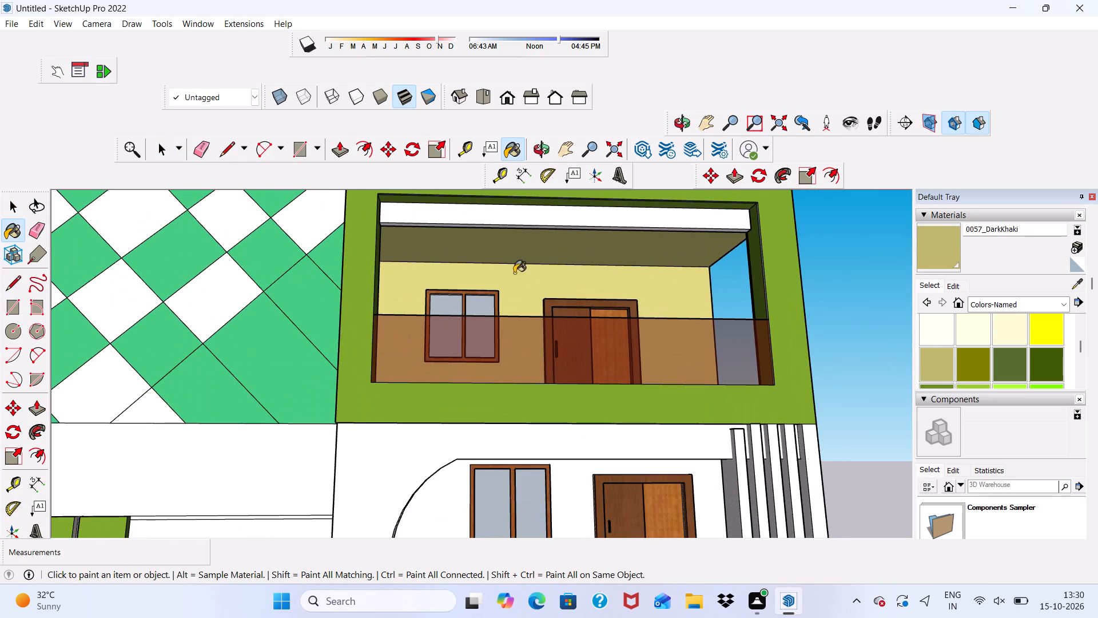
scroll(514, 273, down, 6)
Paint the upper curved balcony's back wall, ceiling and the strip behind the arch top in DarkKhaki.
middle_drag(495, 320, 436, 374)
scroll(463, 382, up, 6)
click(475, 371)
middle_drag(505, 382, 520, 306)
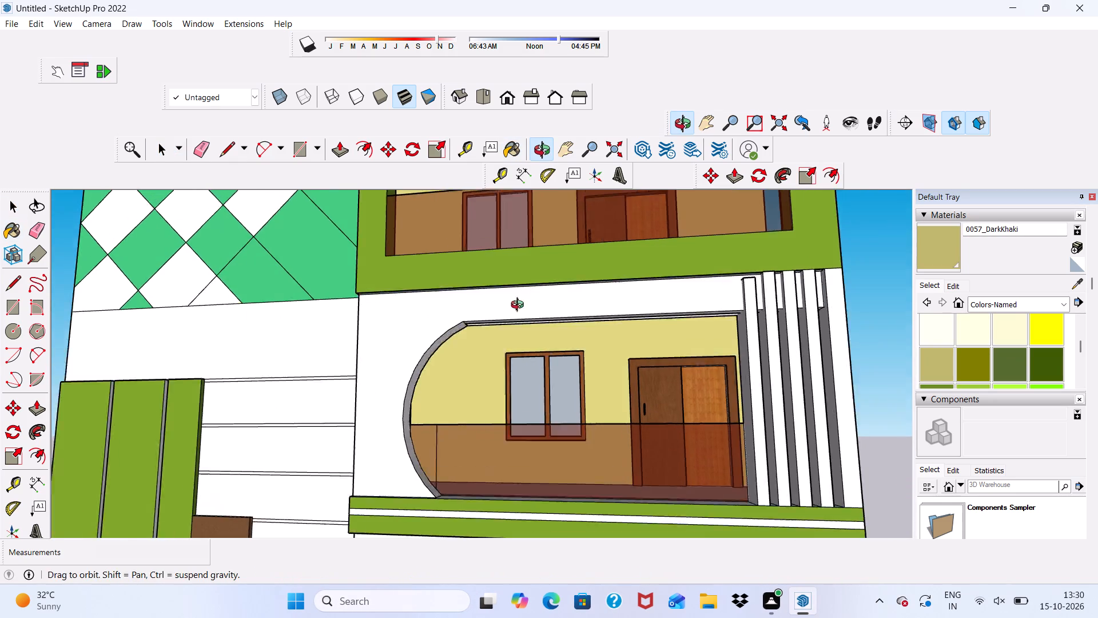
middle_drag(520, 306, 542, 288)
scroll(552, 320, up, 4)
click(549, 328)
scroll(530, 297, up, 4)
click(523, 312)
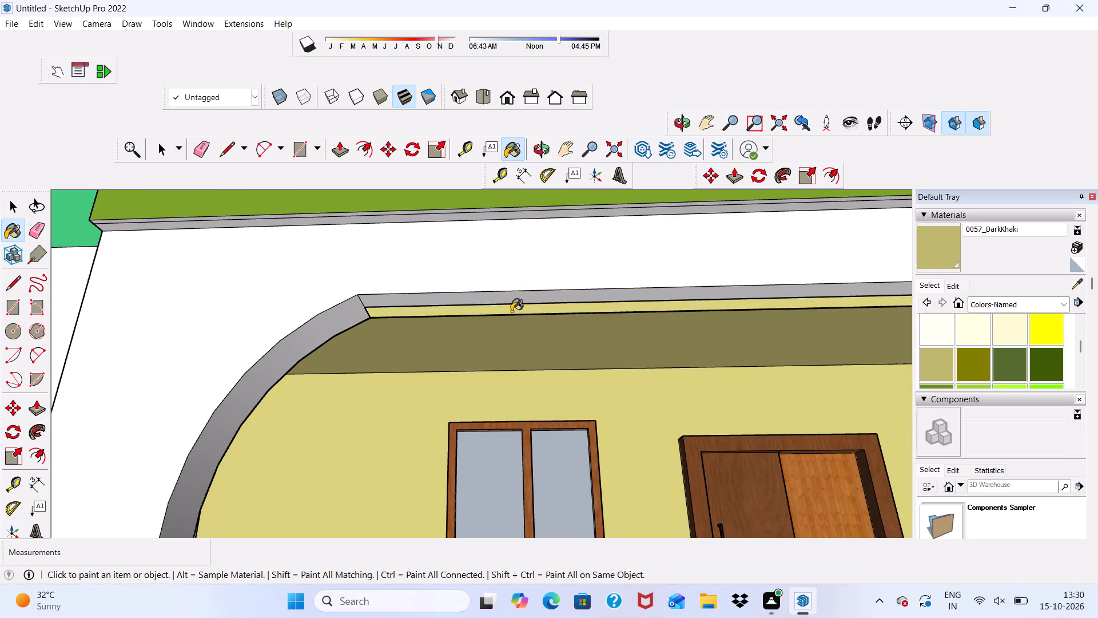
scroll(493, 318, down, 12)
middle_drag(513, 344, 519, 399)
scroll(532, 510, up, 5)
scroll(476, 426, down, 8)
scroll(402, 490, up, 6)
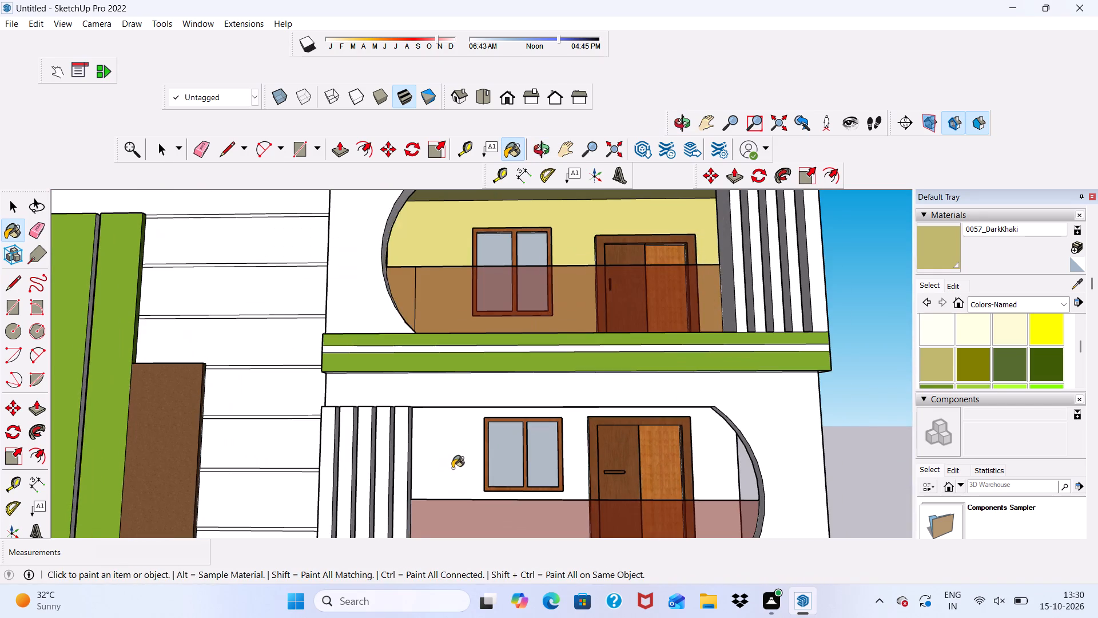
Paint the back wall and ceiling of the lower curved balcony in DarkKhaki.
click(449, 457)
middle_drag(449, 457, 475, 346)
scroll(475, 346, up, 3)
click(472, 382)
scroll(460, 327, up, 1)
scroll(458, 334, down, 7)
middle_drag(528, 389, 500, 379)
scroll(499, 379, up, 1)
scroll(470, 383, down, 9)
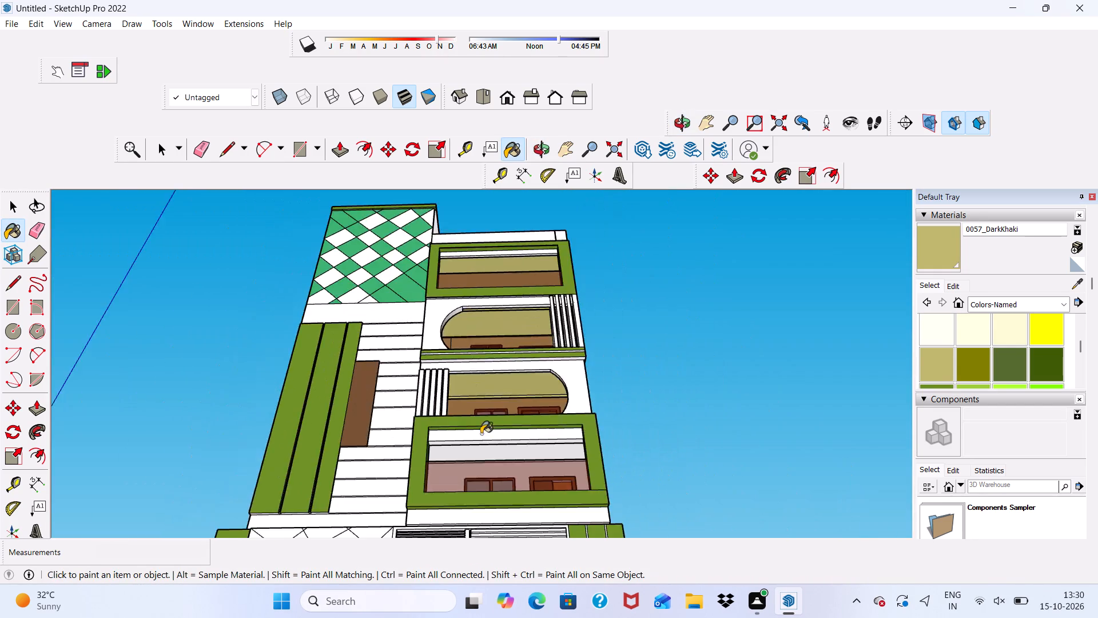
Paint the back wall and ceiling of the lowest green-framed balcony in DarkKhaki.
scroll(481, 434, down, 1)
scroll(483, 440, up, 6)
scroll(484, 441, down, 3)
middle_drag(480, 456, 481, 512)
scroll(480, 476, up, 7)
click(404, 497)
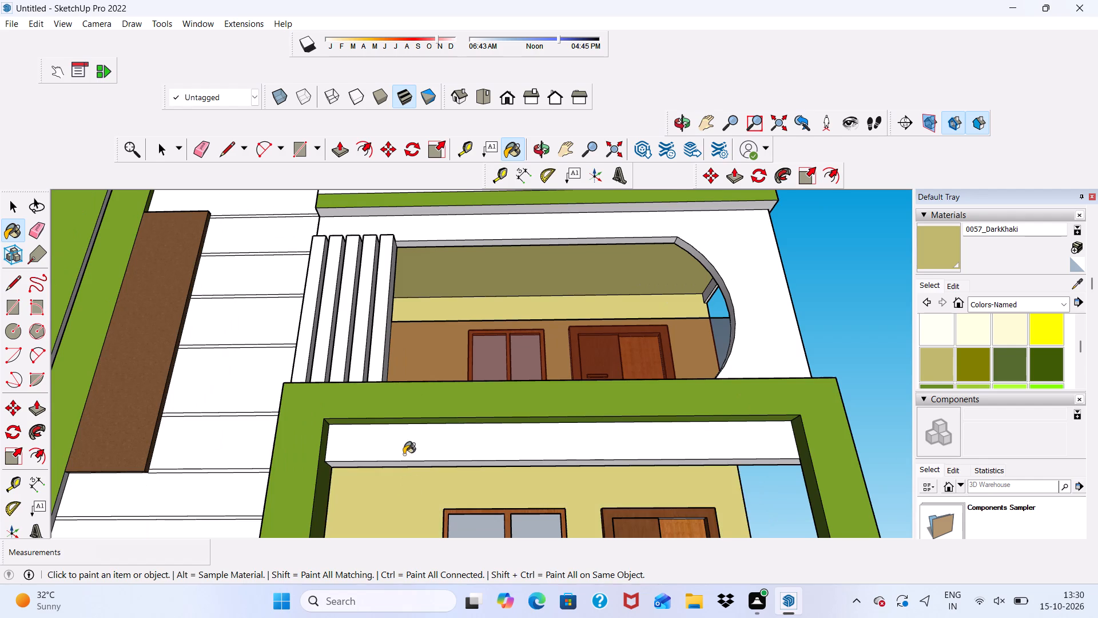
middle_drag(404, 454, 441, 342)
scroll(459, 383, up, 6)
click(449, 387)
scroll(433, 381, down, 7)
middle_drag(455, 379, 441, 431)
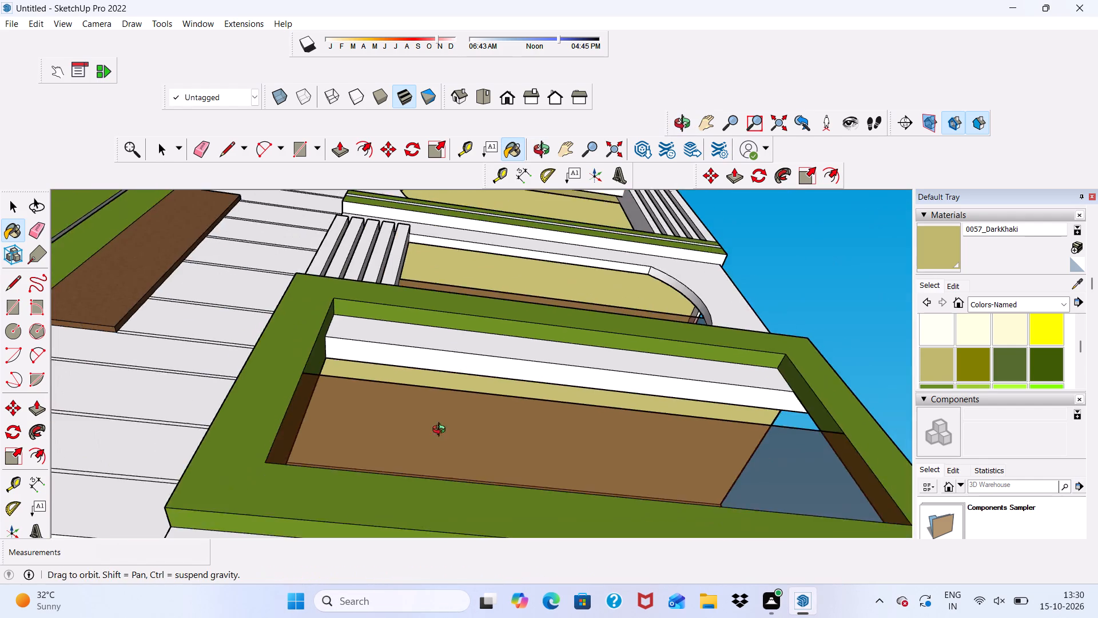
middle_drag(441, 431, 372, 492)
scroll(389, 453, up, 1)
scroll(397, 422, down, 13)
middle_drag(509, 363, 603, 430)
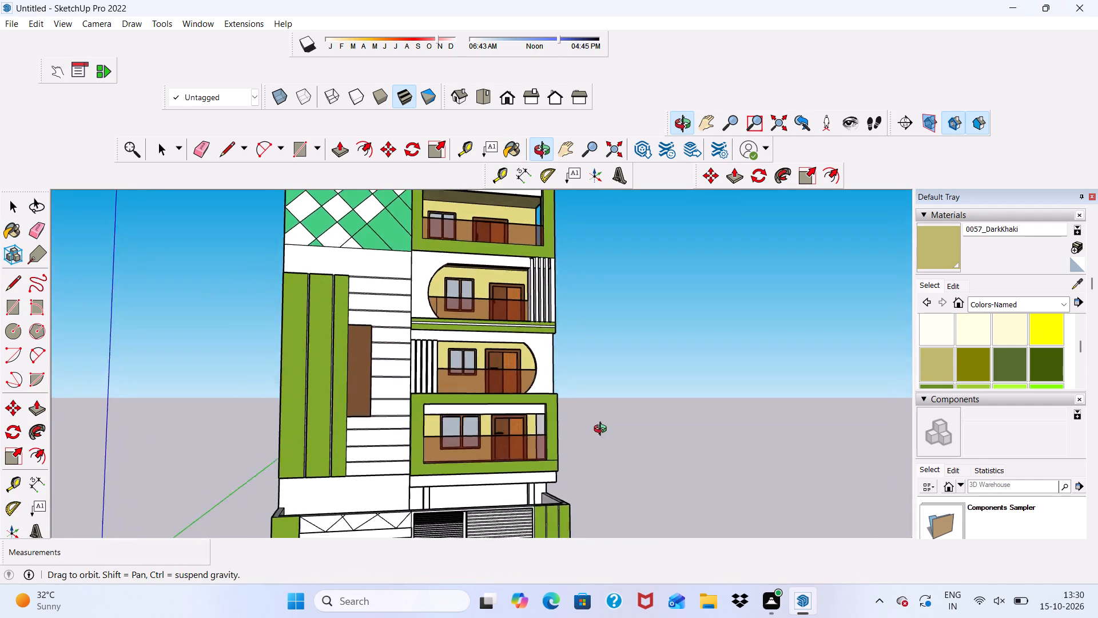
middle_drag(603, 430, 509, 453)
Browse the Colors-Named swatches for a facade wall colour, considering DarkSeaGreen and the brown and cream tones.
click(939, 356)
scroll(970, 363, up, 1)
scroll(970, 347, down, 2)
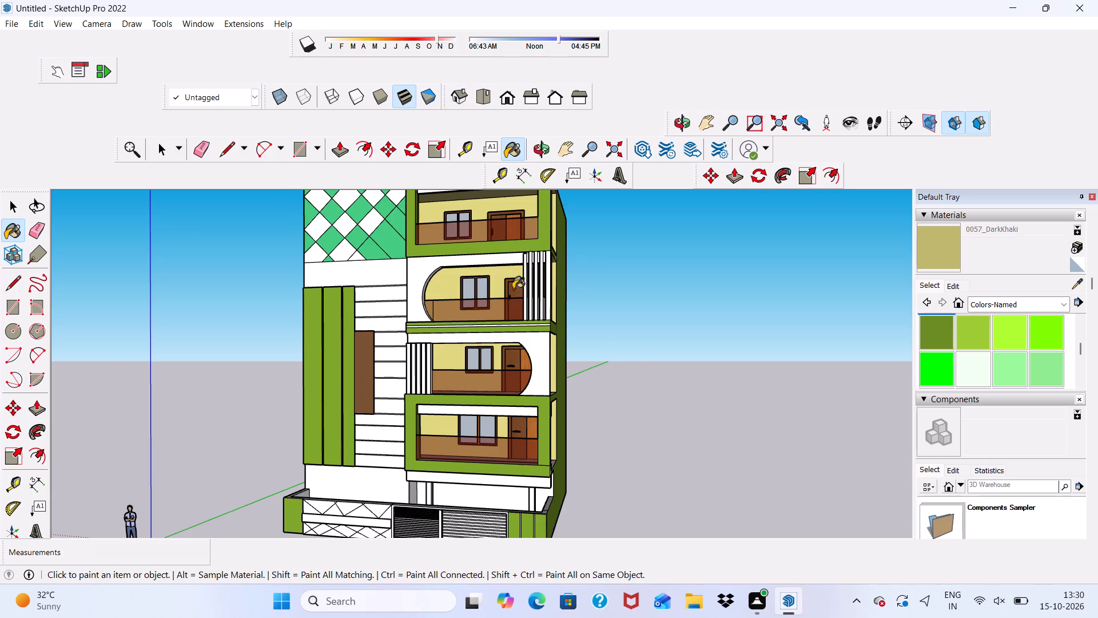
scroll(496, 283, up, 4)
scroll(506, 283, down, 6)
middle_drag(548, 362, 624, 357)
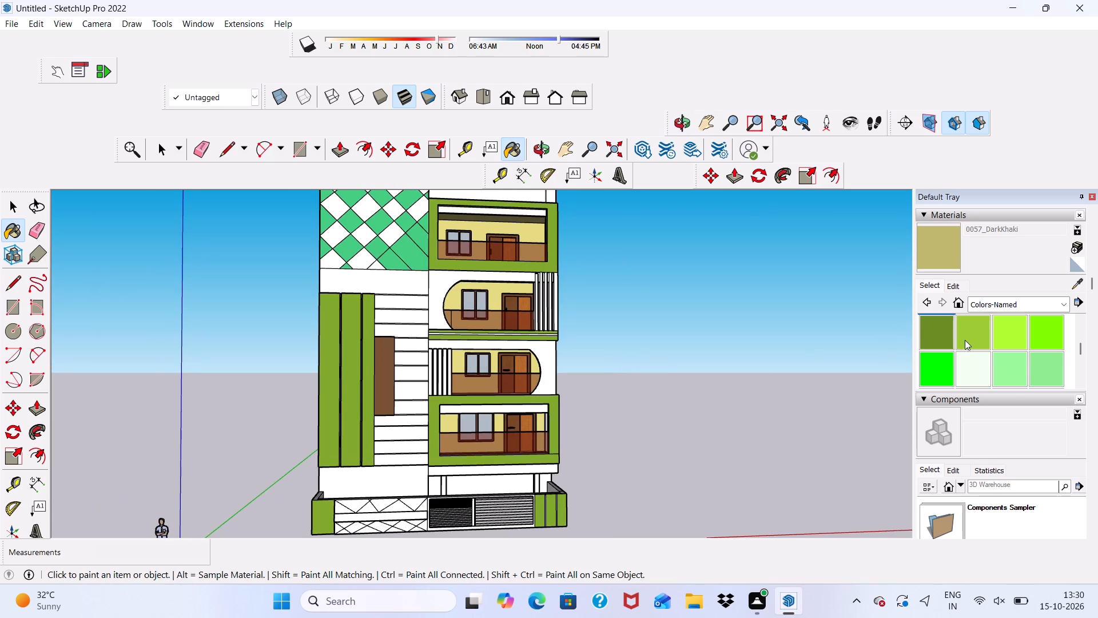
scroll(970, 355, down, 2)
scroll(974, 354, up, 1)
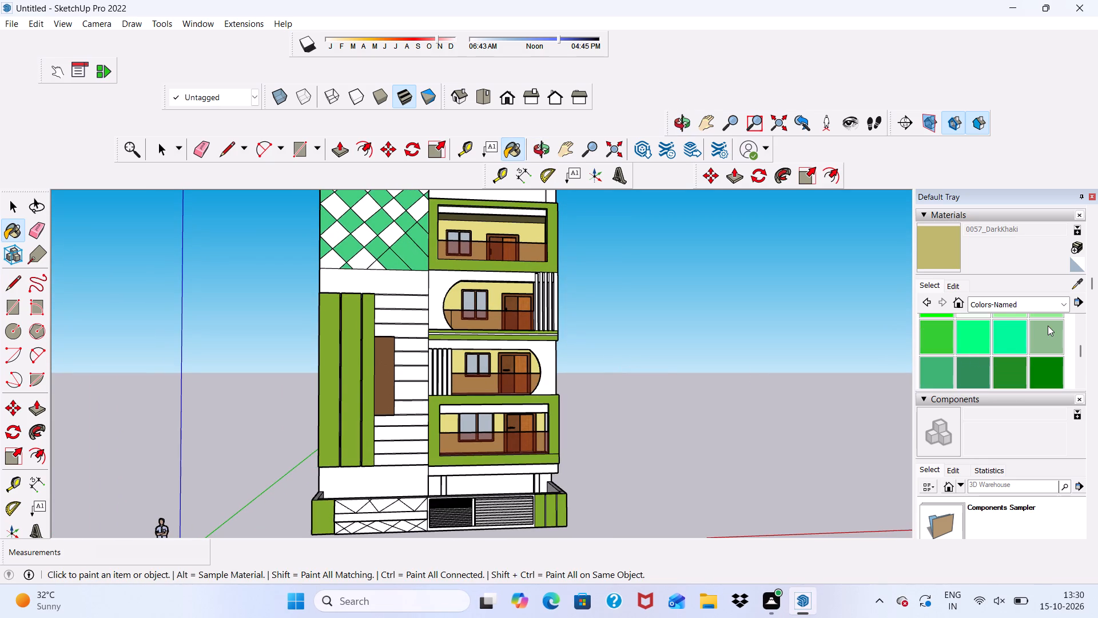
click(1048, 326)
scroll(961, 323, up, 3)
scroll(798, 355, down, 3)
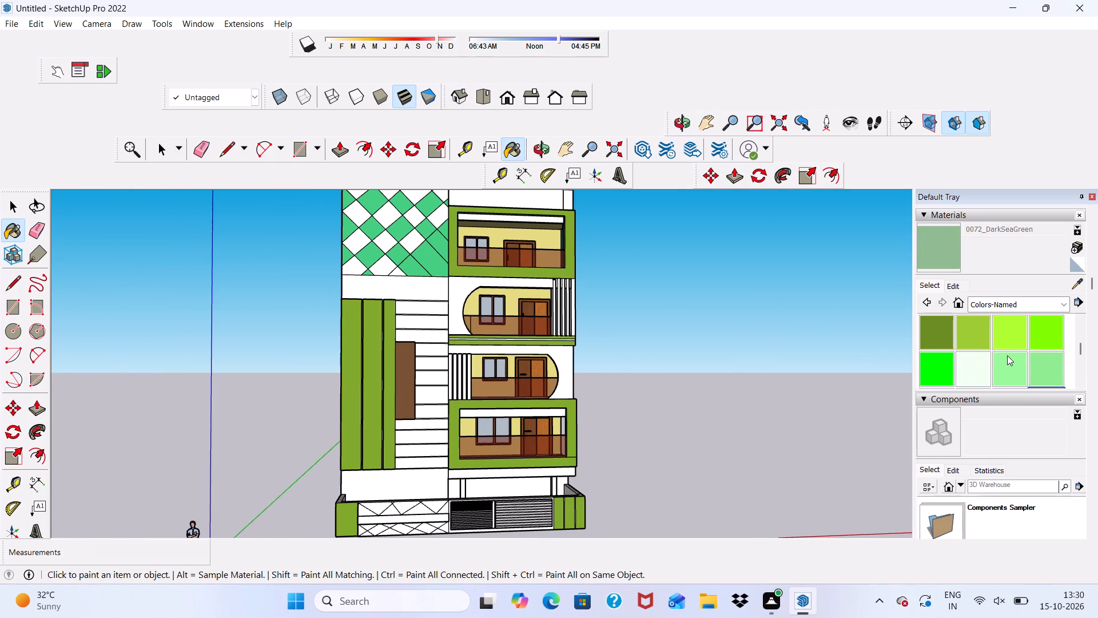
scroll(1000, 341, up, 1)
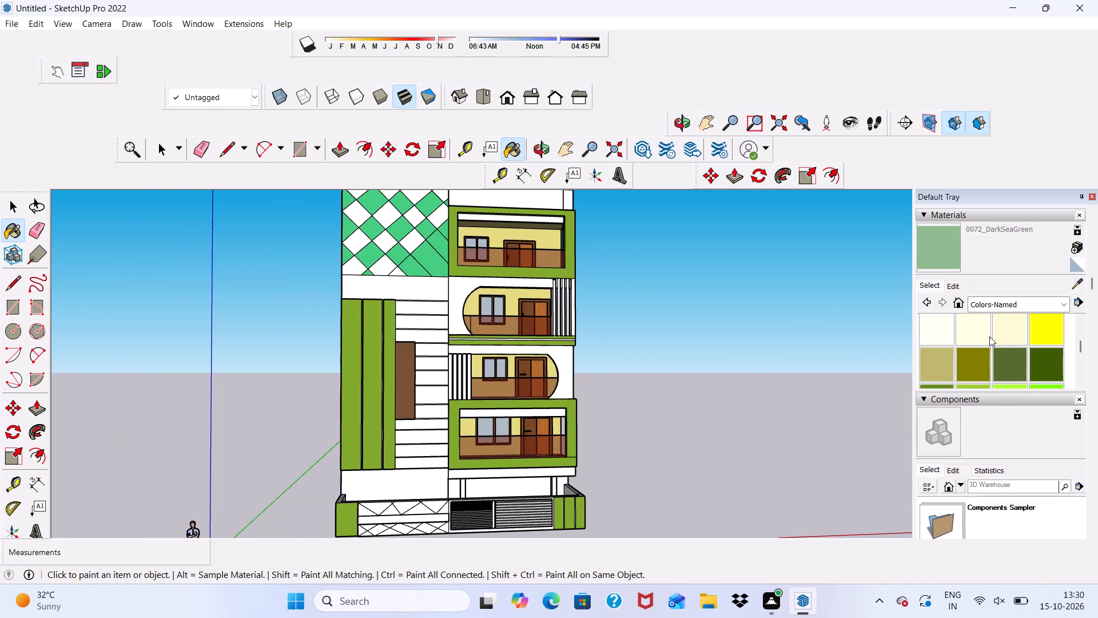
scroll(989, 336, up, 1)
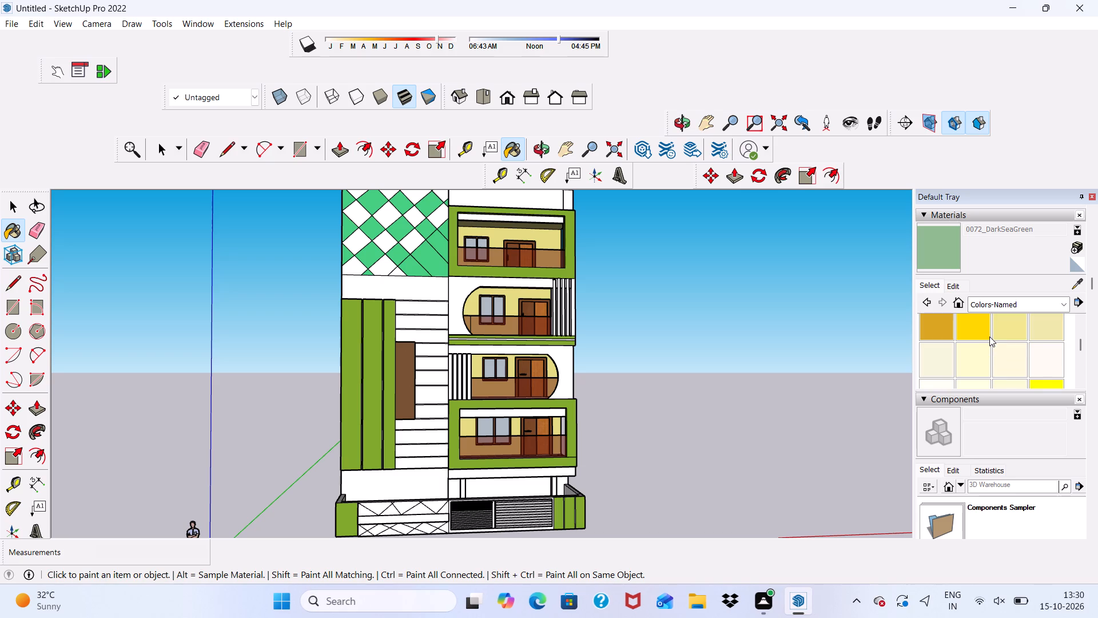
scroll(989, 336, up, 1)
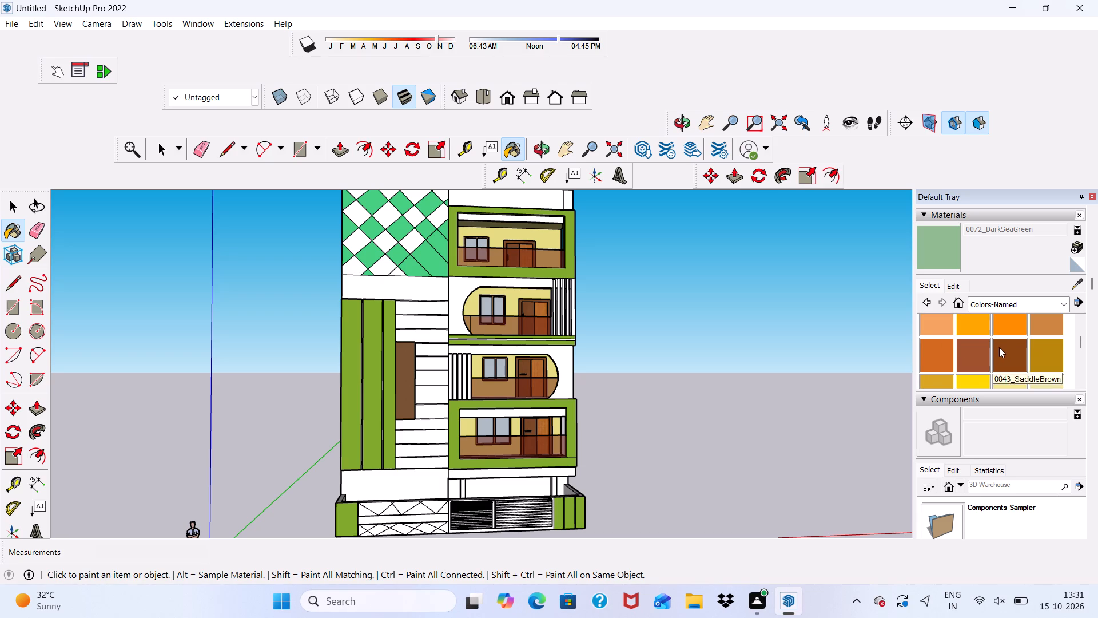
scroll(999, 347, up, 2)
scroll(1005, 347, down, 1)
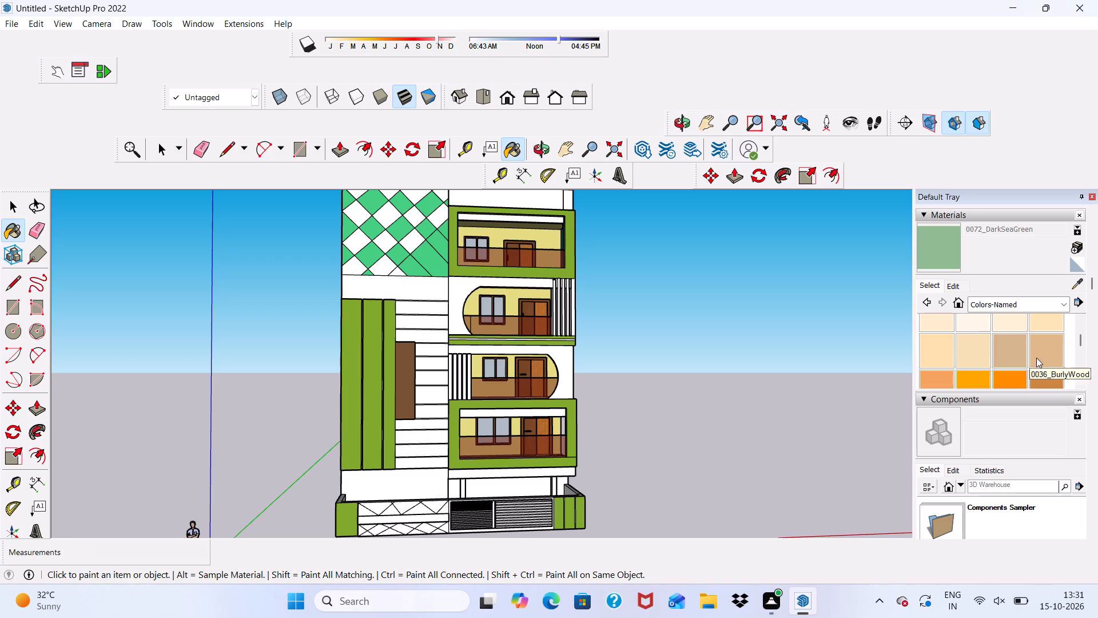
Paint the upper curved balcony's front wall, the arch's curved inner edge and its top underside with 0036_BurlyWood.
click(1034, 353)
scroll(1034, 353, up, 1)
scroll(991, 366, down, 1)
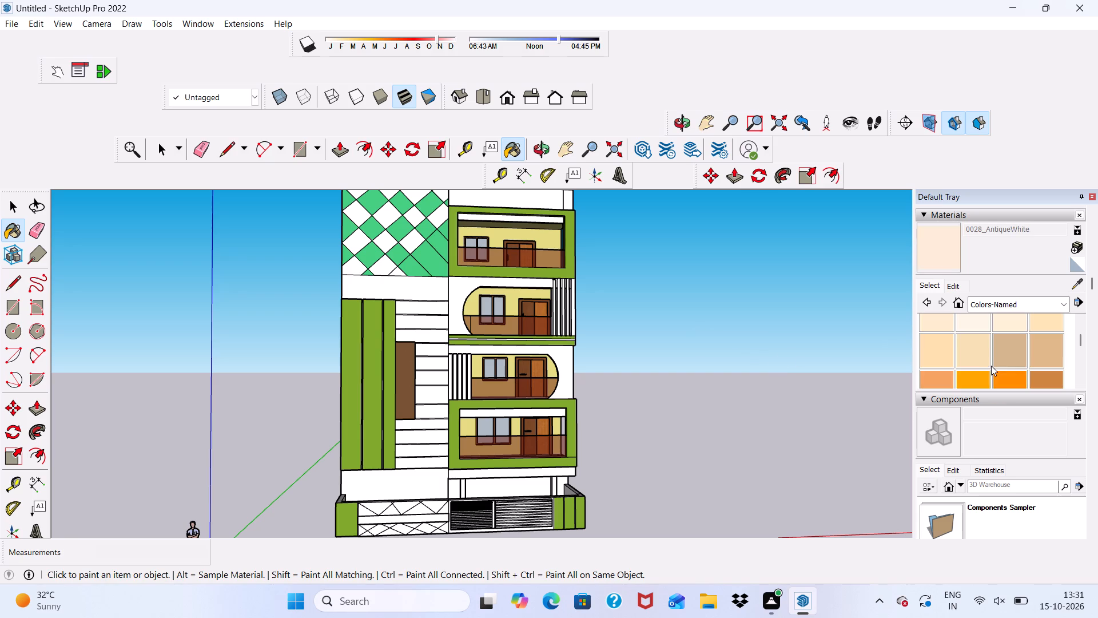
click(1051, 346)
scroll(439, 270, up, 10)
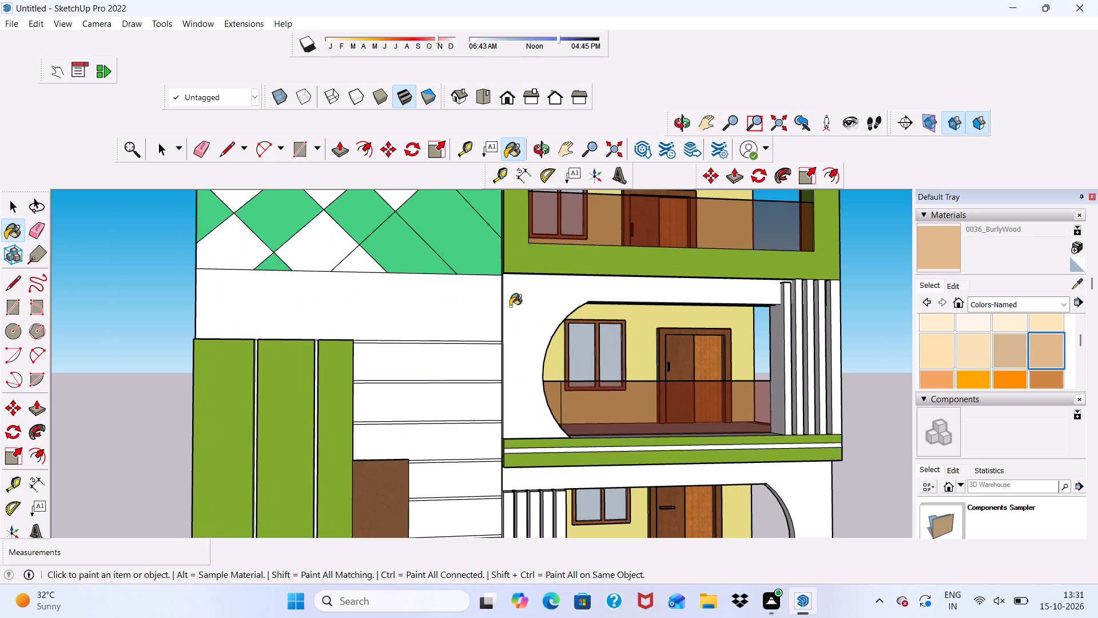
click(527, 306)
scroll(562, 316, up, 5)
scroll(562, 336, down, 1)
middle_drag(555, 339, 357, 322)
scroll(486, 342, up, 5)
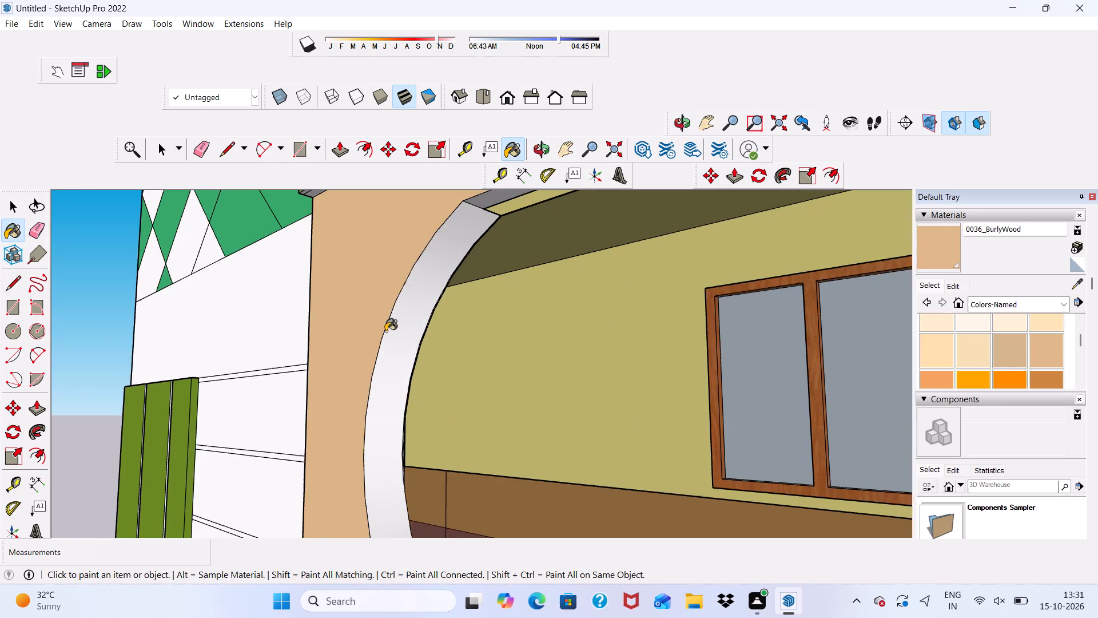
click(399, 330)
scroll(376, 344, down, 7)
middle_drag(381, 346, 400, 279)
click(481, 216)
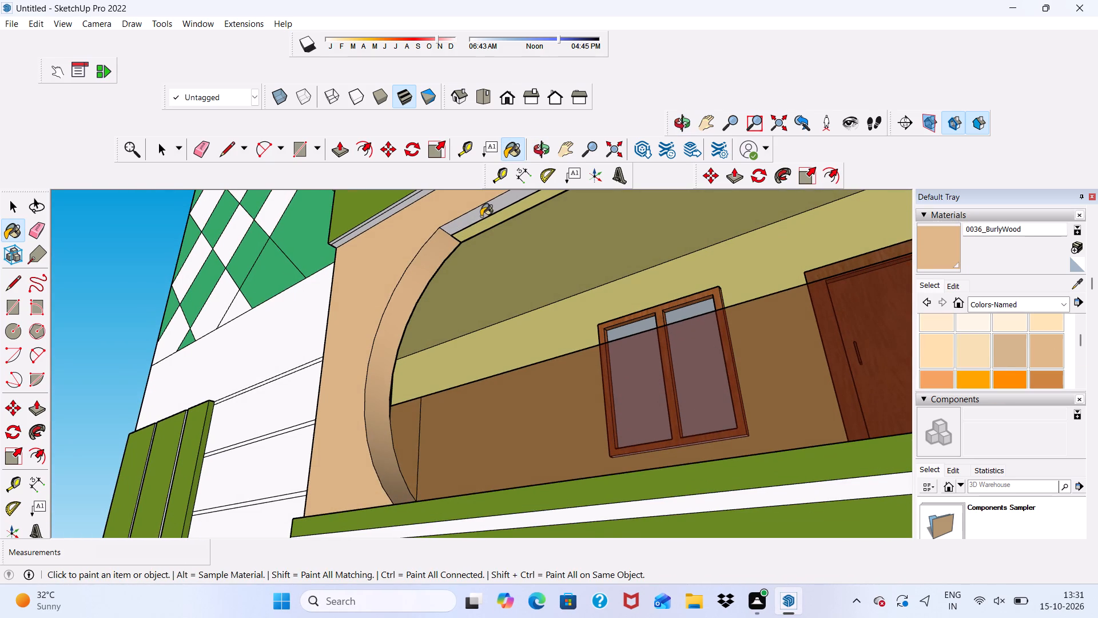
Paint the lower curved balcony's front wall, the underside of its opening and its curved edge in BurlyWood.
scroll(432, 232, down, 12)
scroll(453, 373, up, 6)
click(413, 331)
scroll(431, 343, up, 3)
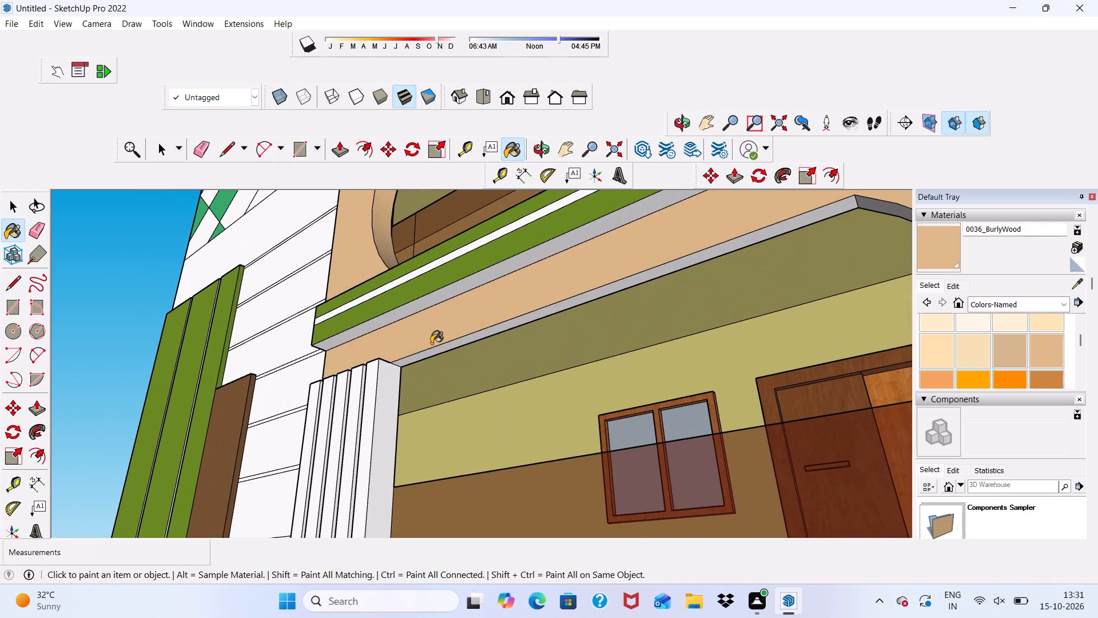
click(431, 352)
scroll(415, 340, down, 6)
middle_drag(425, 351, 562, 371)
scroll(706, 379, up, 7)
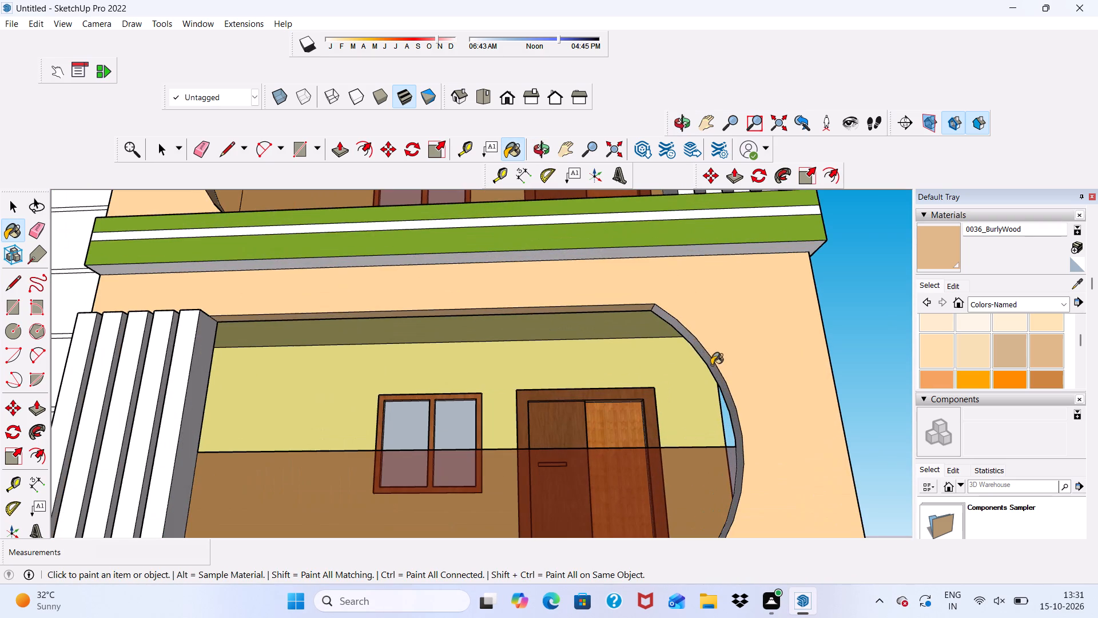
click(694, 343)
Paint the ledge surfaces at the base of the lower curved balcony, including beside the vertical fins, in BurlyWood.
scroll(625, 323, down, 3)
middle_drag(619, 327, 633, 463)
scroll(620, 531, up, 6)
scroll(576, 373, down, 1)
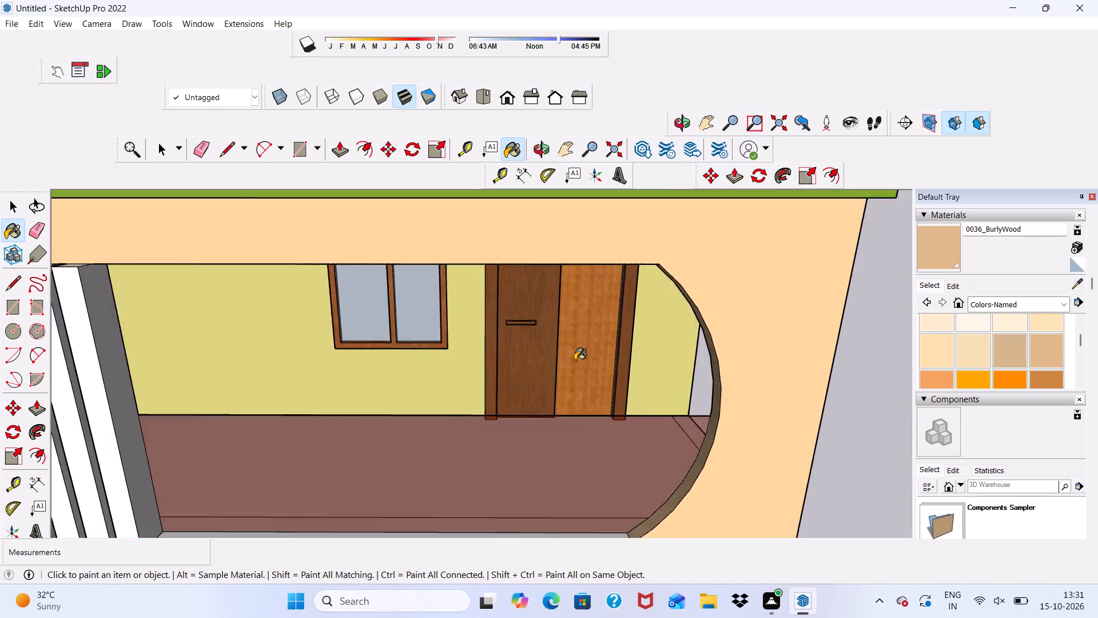
scroll(575, 360, down, 7)
scroll(567, 423, up, 5)
click(475, 458)
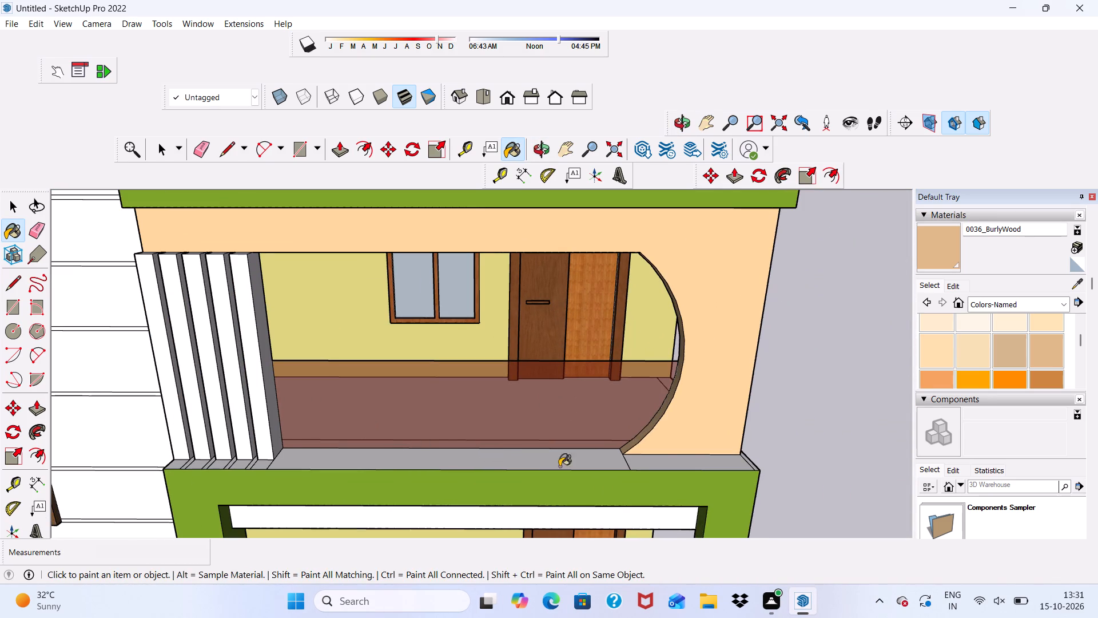
click(681, 459)
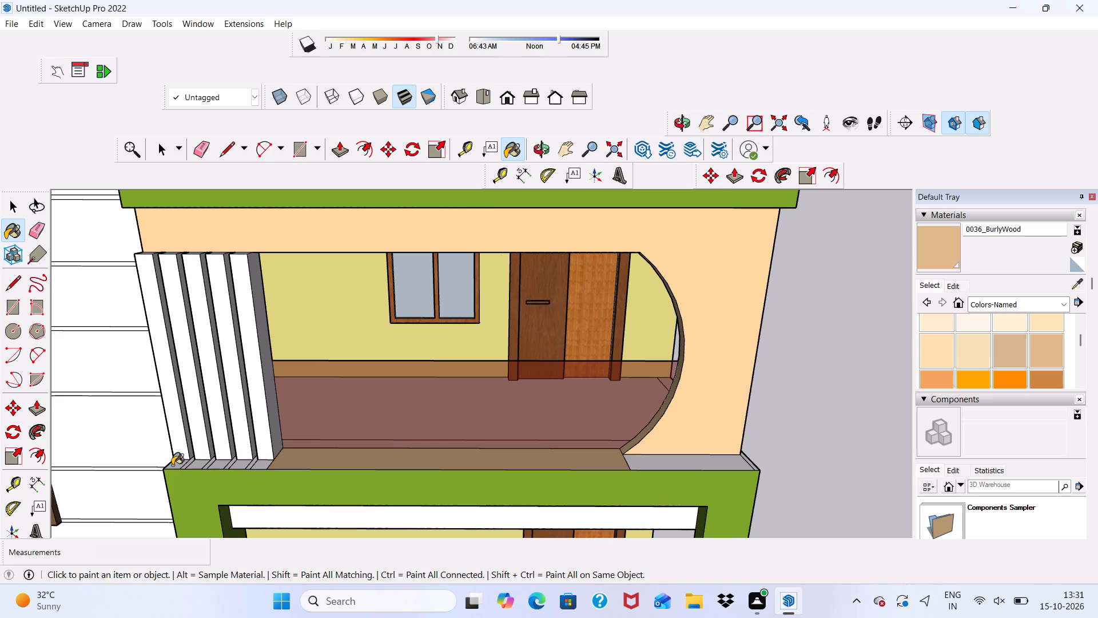
drag(172, 465, 193, 470)
Examine the newly painted balconies and the whole front elevation from several angles and distances.
scroll(203, 460, up, 1)
scroll(198, 458, down, 8)
middle_drag(284, 446, 287, 369)
scroll(289, 365, up, 1)
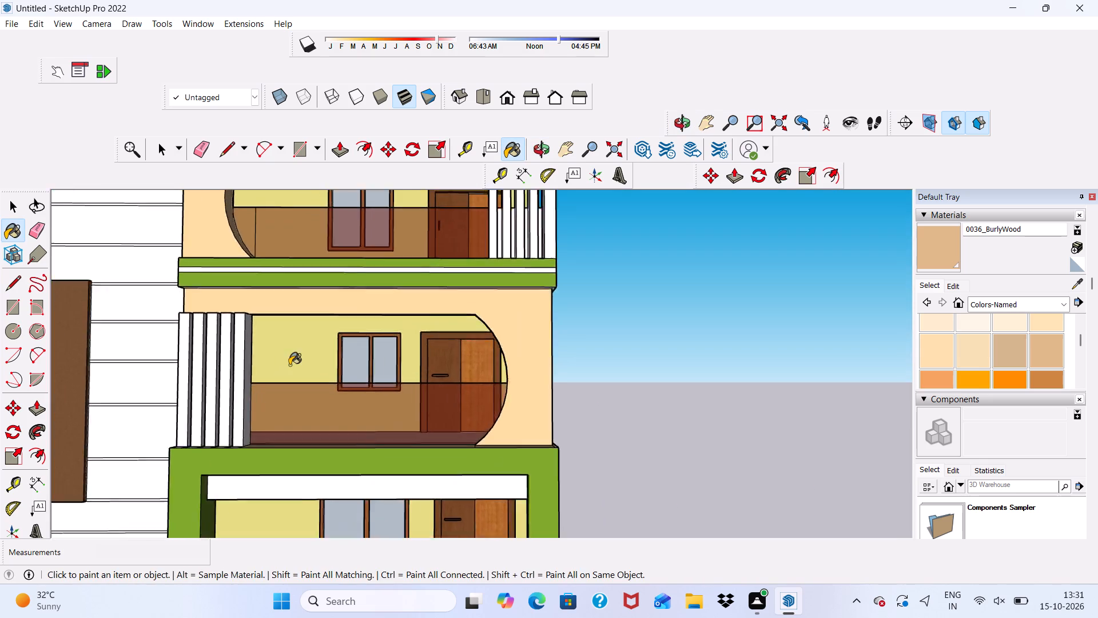
scroll(289, 365, down, 11)
middle_drag(402, 361, 411, 379)
scroll(387, 375, up, 1)
scroll(350, 340, down, 5)
scroll(357, 429, up, 3)
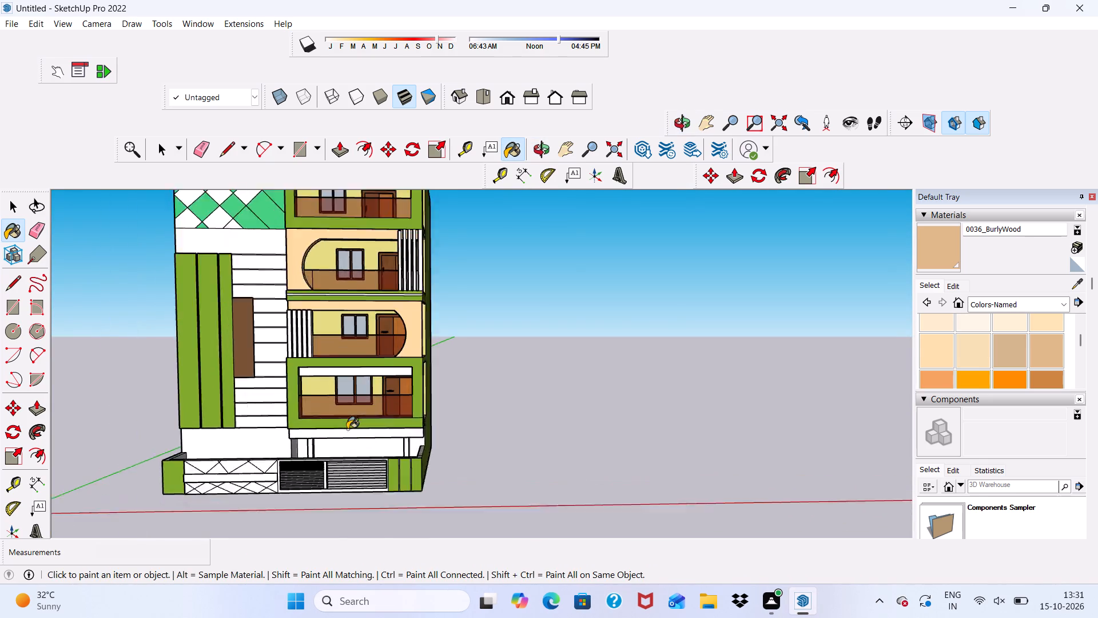
scroll(347, 429, up, 4)
scroll(344, 430, down, 1)
scroll(333, 417, up, 1)
scroll(308, 384, down, 7)
middle_drag(433, 394, 385, 379)
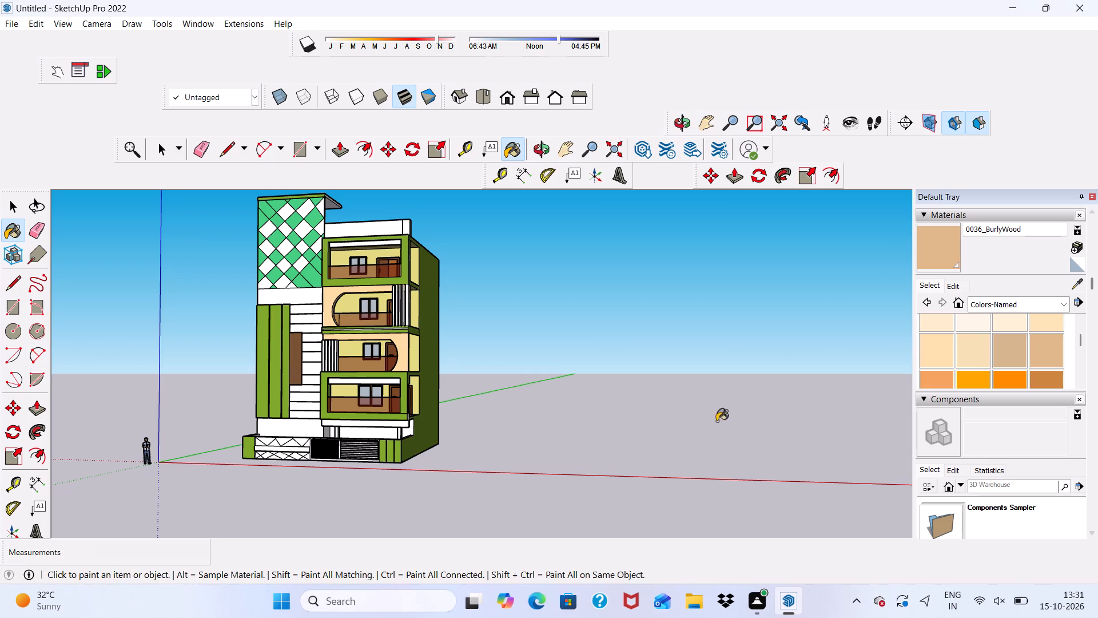
Paint the front faces of the five vertical fins on the upper curved balcony with 0110_LightSlateGray.
scroll(999, 331, down, 6)
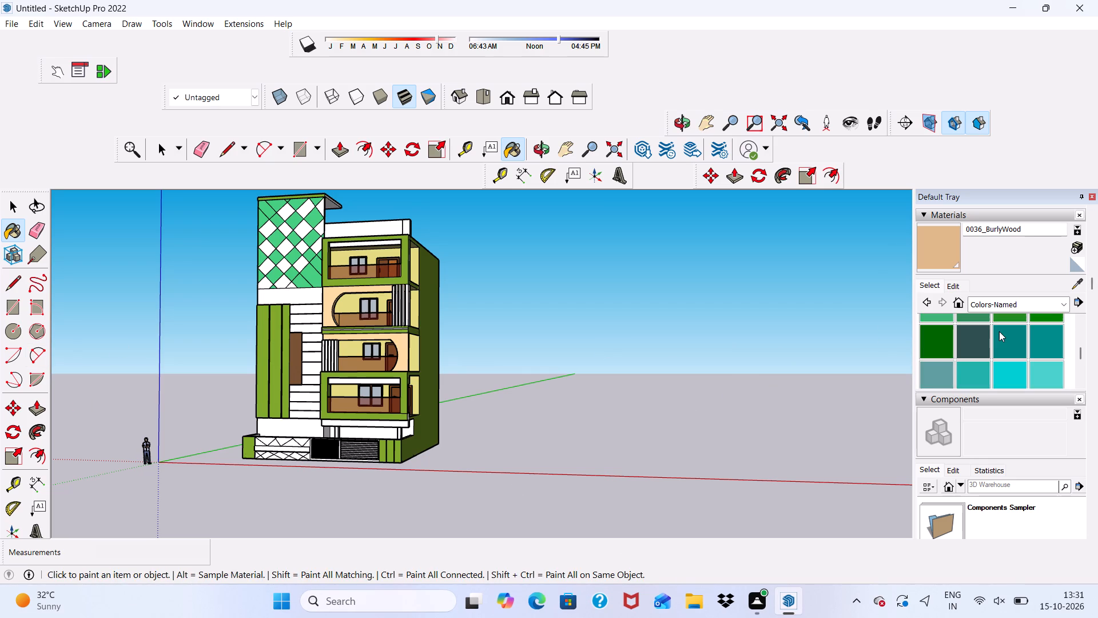
scroll(999, 332, down, 4)
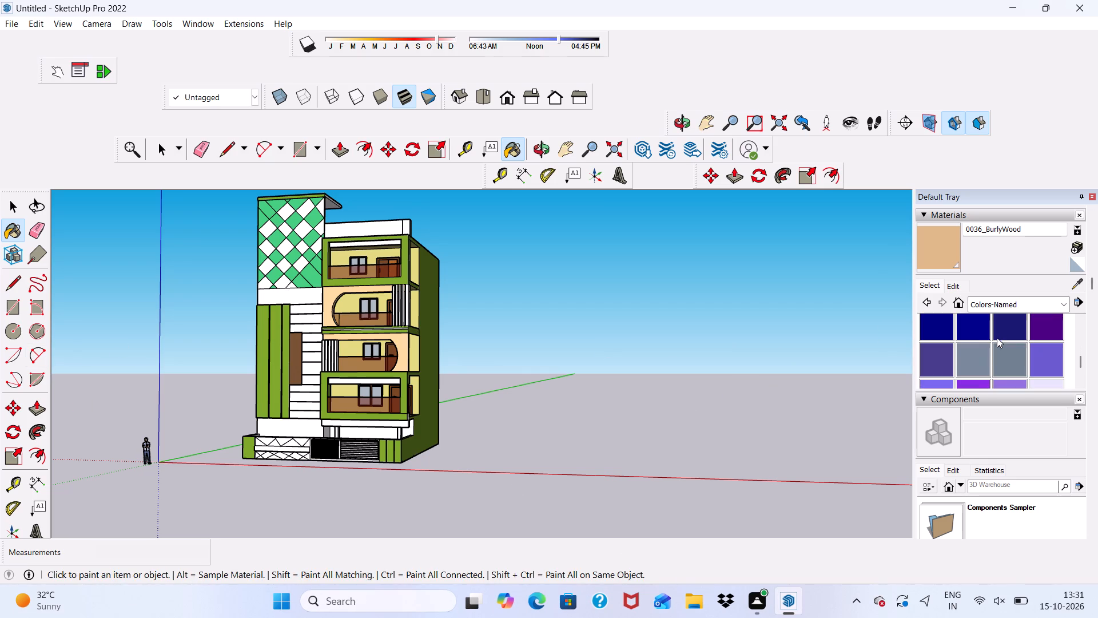
click(978, 352)
scroll(150, 244, up, 4)
scroll(540, 349, up, 1)
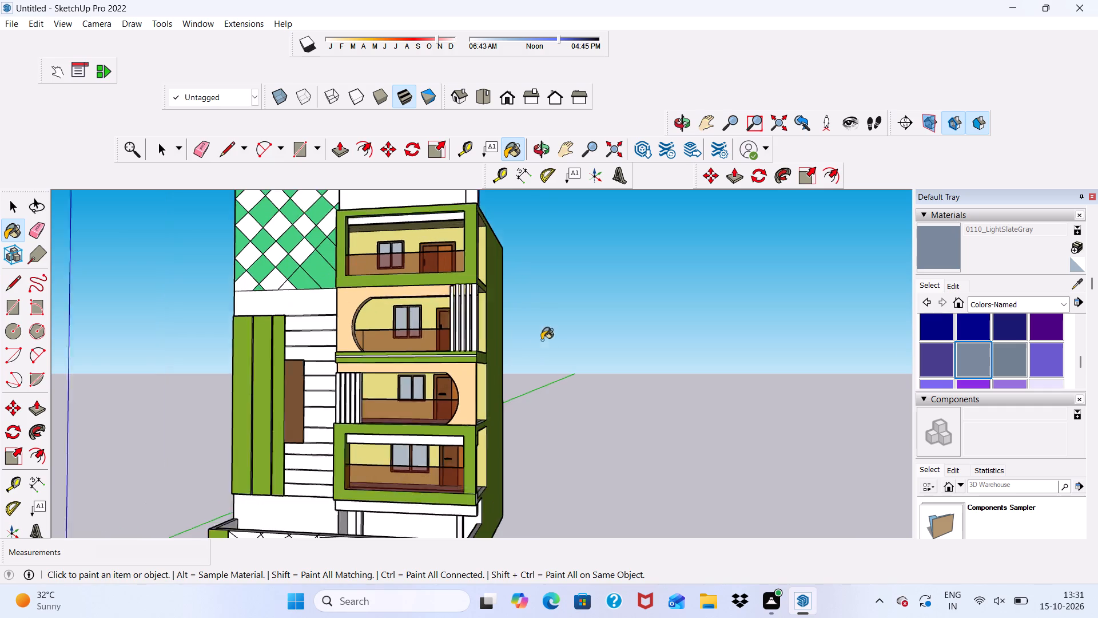
scroll(542, 340, up, 12)
click(498, 285)
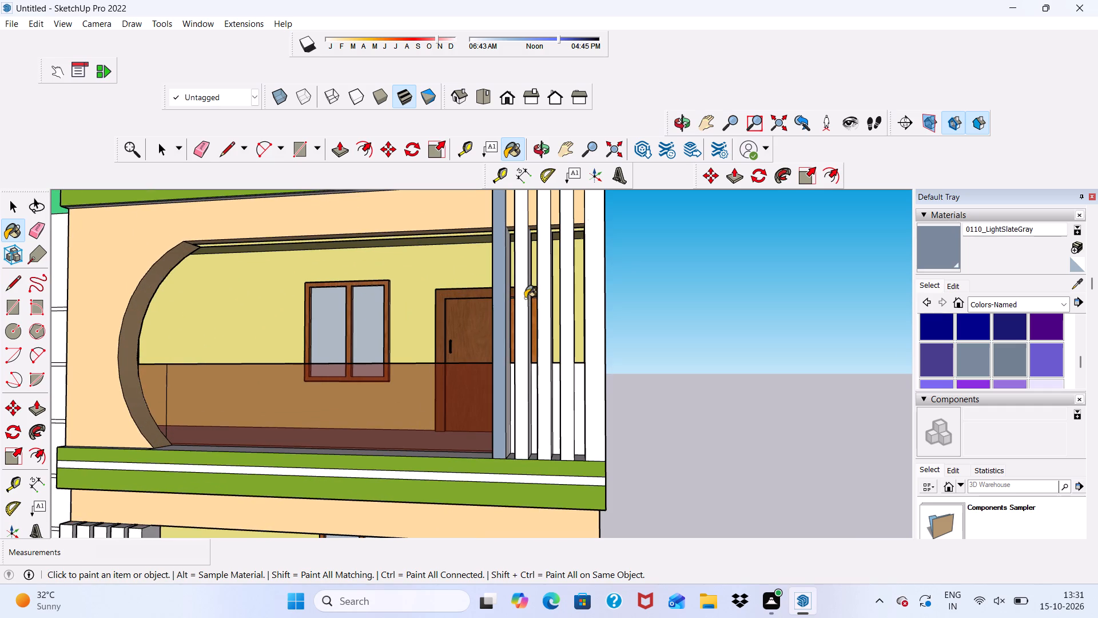
click(523, 297)
click(543, 315)
click(568, 322)
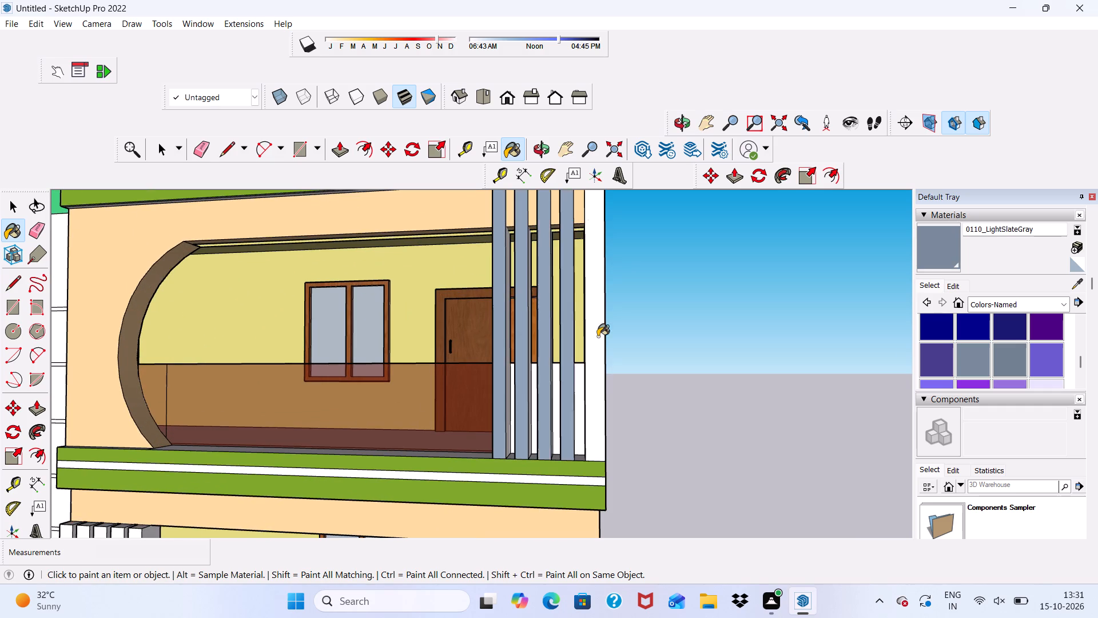
click(598, 336)
Paint the outward-facing sides of the upper curved balcony's vertical fins, at the building's outer corner, in LightSlateGray.
scroll(598, 336, down, 1)
middle_drag(598, 338, 425, 372)
scroll(466, 351, up, 2)
click(498, 335)
scroll(455, 320, up, 2)
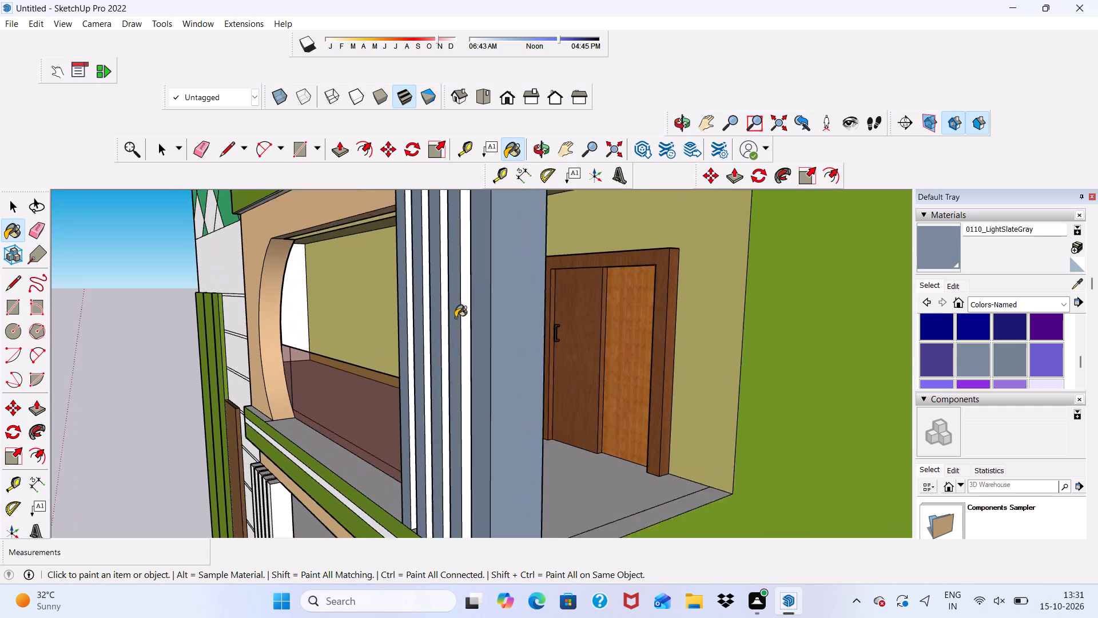
scroll(455, 318, up, 3)
click(461, 295)
scroll(438, 289, up, 4)
click(433, 286)
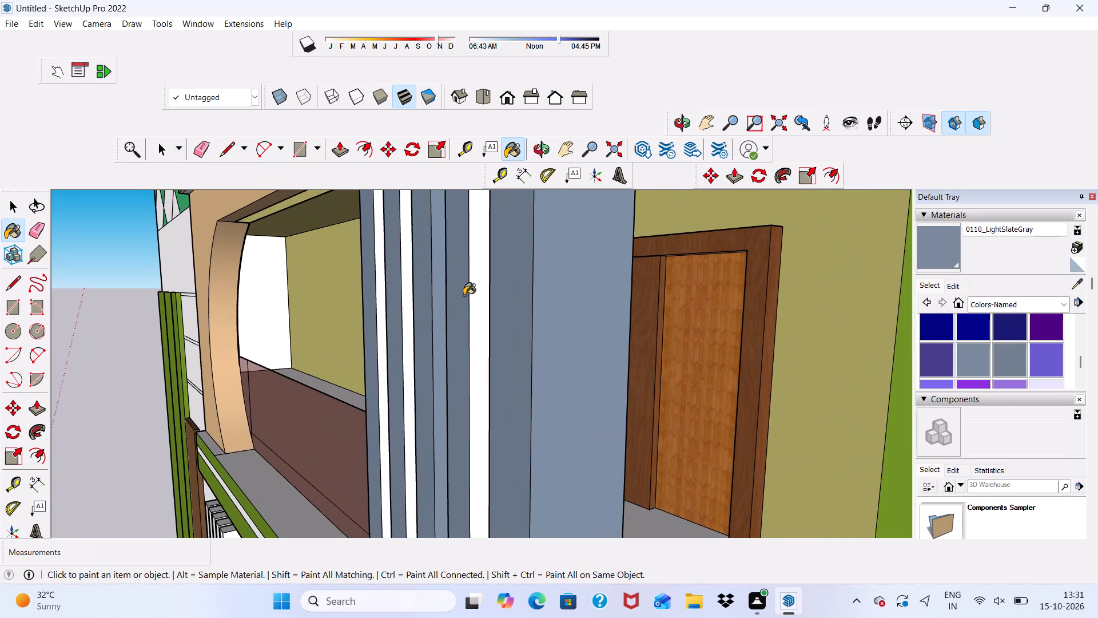
drag(479, 295, 470, 295)
scroll(411, 271, up, 1)
drag(403, 267, 398, 266)
click(374, 248)
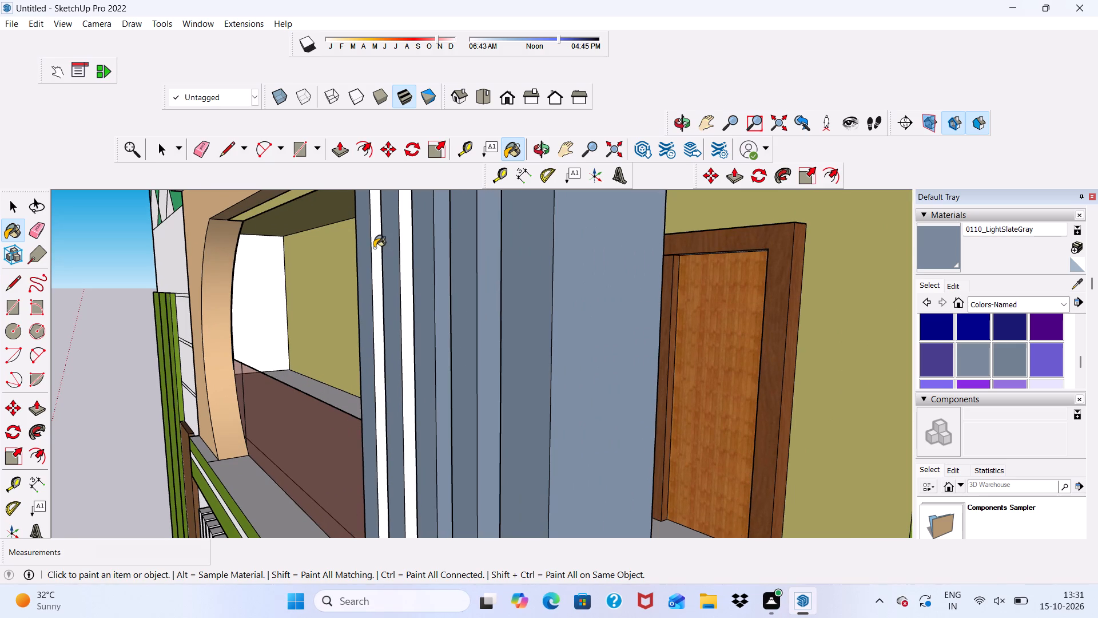
click(403, 253)
Paint the opposite sides of the upper curved balcony's fins, facing the arched opening, in LightSlateGray.
scroll(385, 268, down, 2)
middle_drag(385, 273, 715, 306)
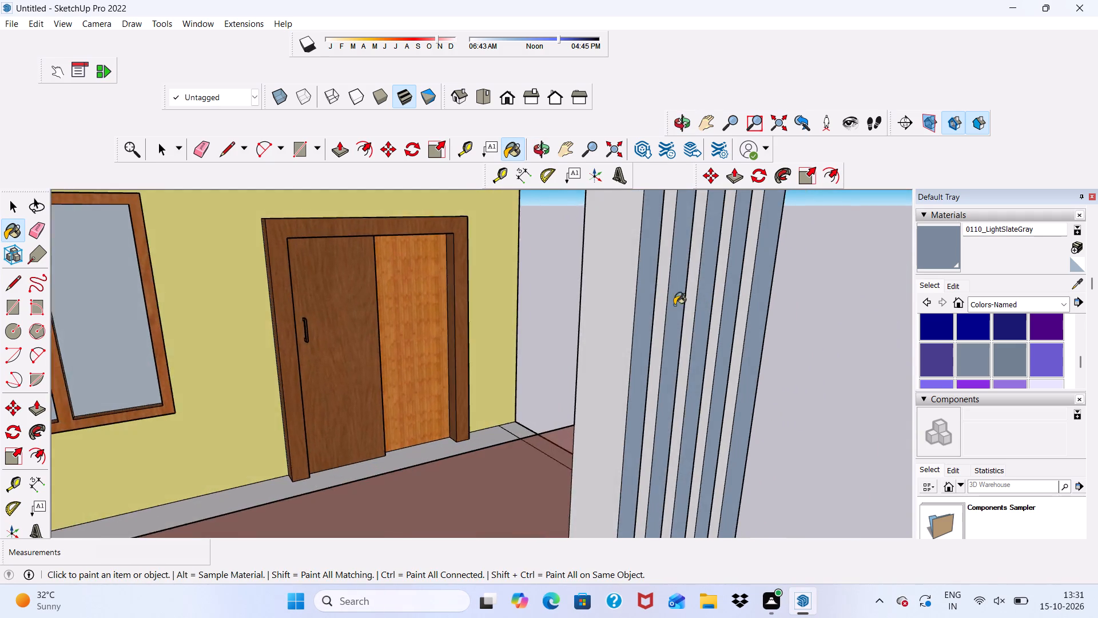
scroll(671, 302, up, 5)
click(619, 290)
click(671, 308)
click(711, 322)
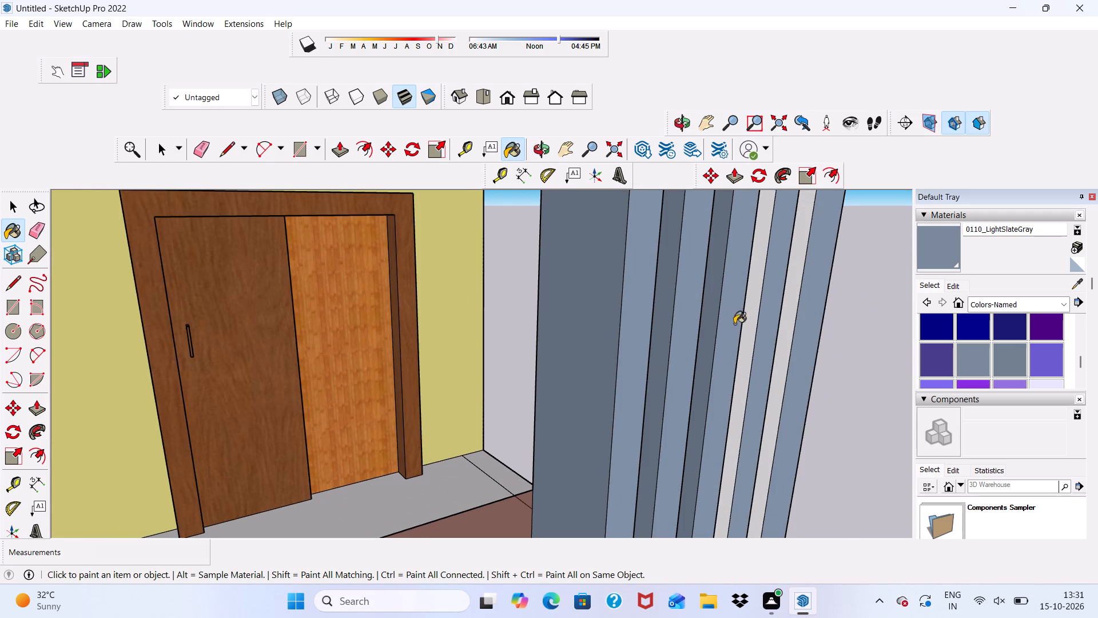
click(750, 324)
click(787, 326)
Paint the front faces of the five vertical fins on the lower curved balcony in LightSlateGray.
scroll(698, 265, down, 16)
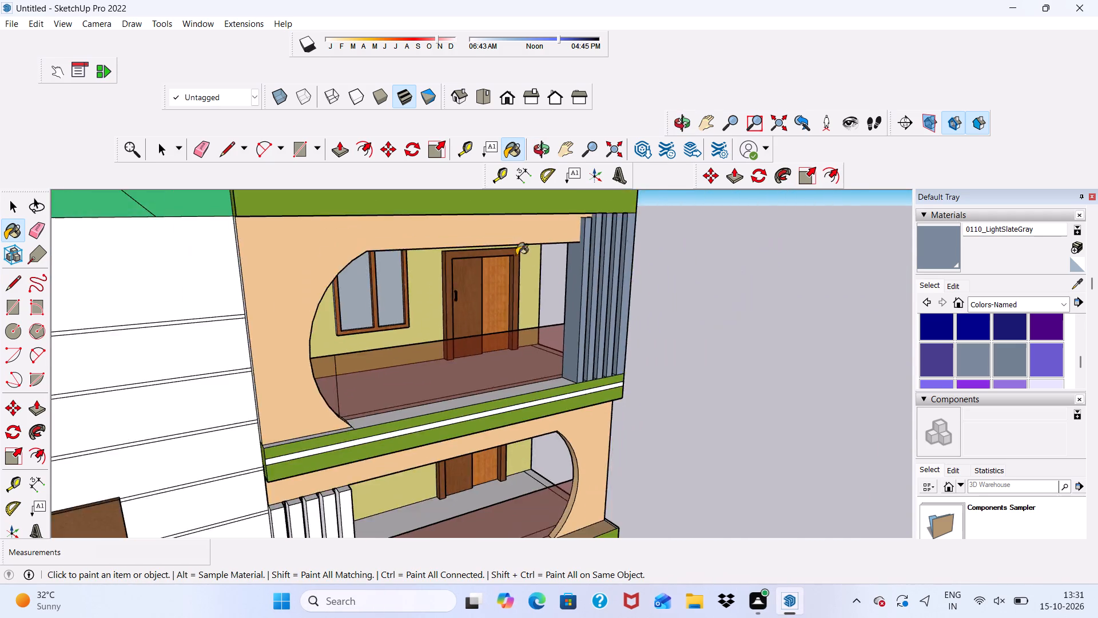
scroll(516, 255, down, 6)
scroll(454, 419, up, 7)
scroll(435, 417, down, 3)
scroll(371, 402, up, 11)
click(402, 342)
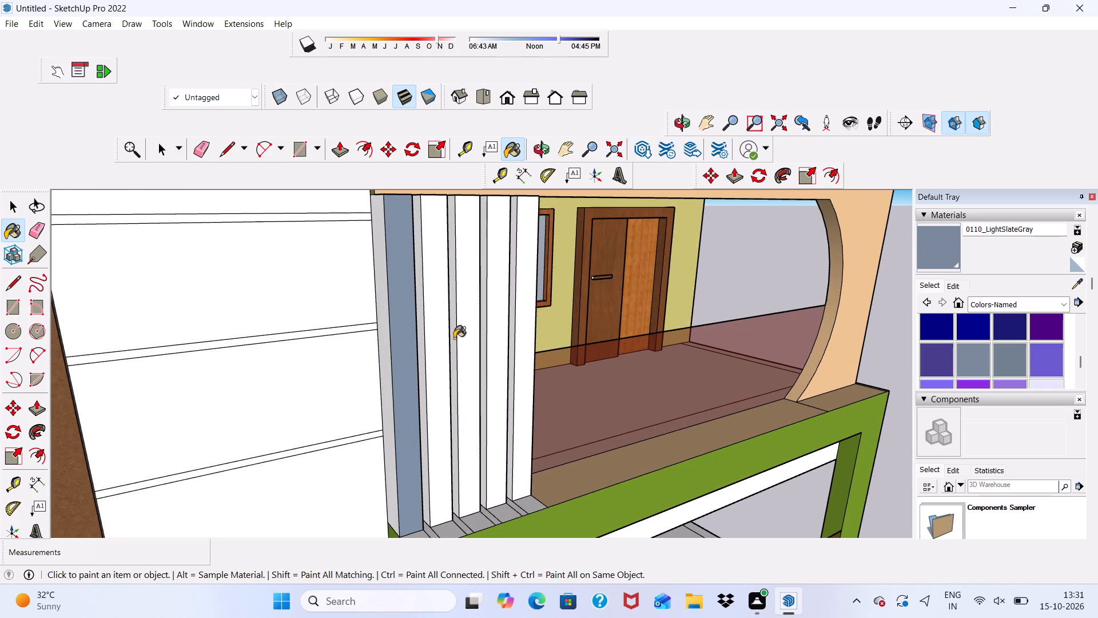
click(436, 338)
click(467, 342)
drag(488, 343, 494, 345)
click(524, 342)
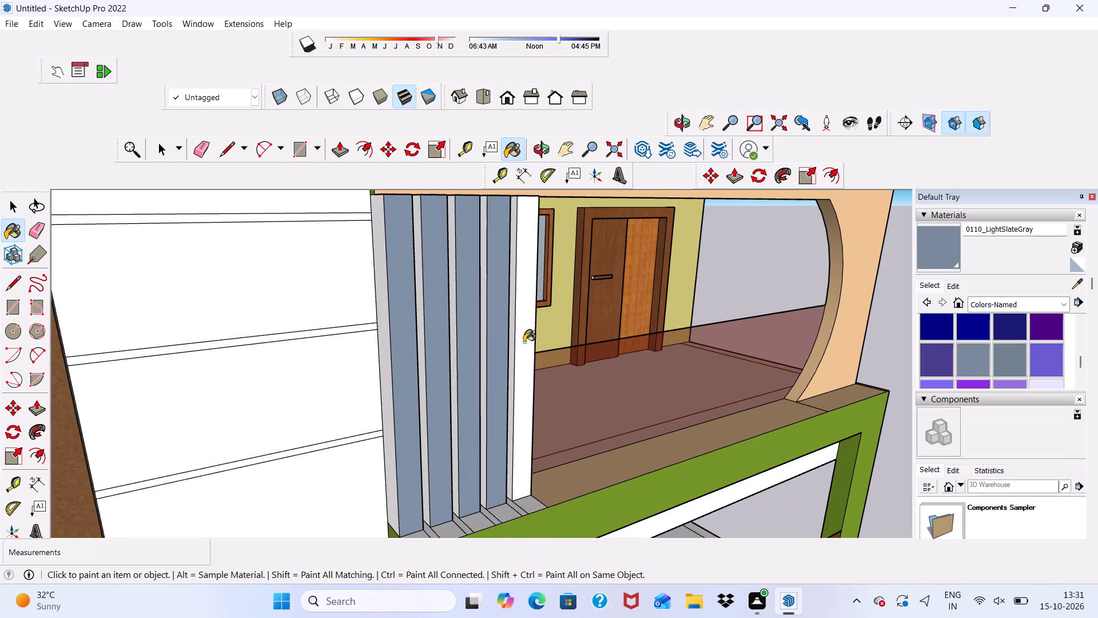
Paint the sides of the lower curved balcony's fins that face the white grooved wall in LightSlateGray.
scroll(514, 344, up, 5)
click(513, 339)
click(456, 336)
click(406, 336)
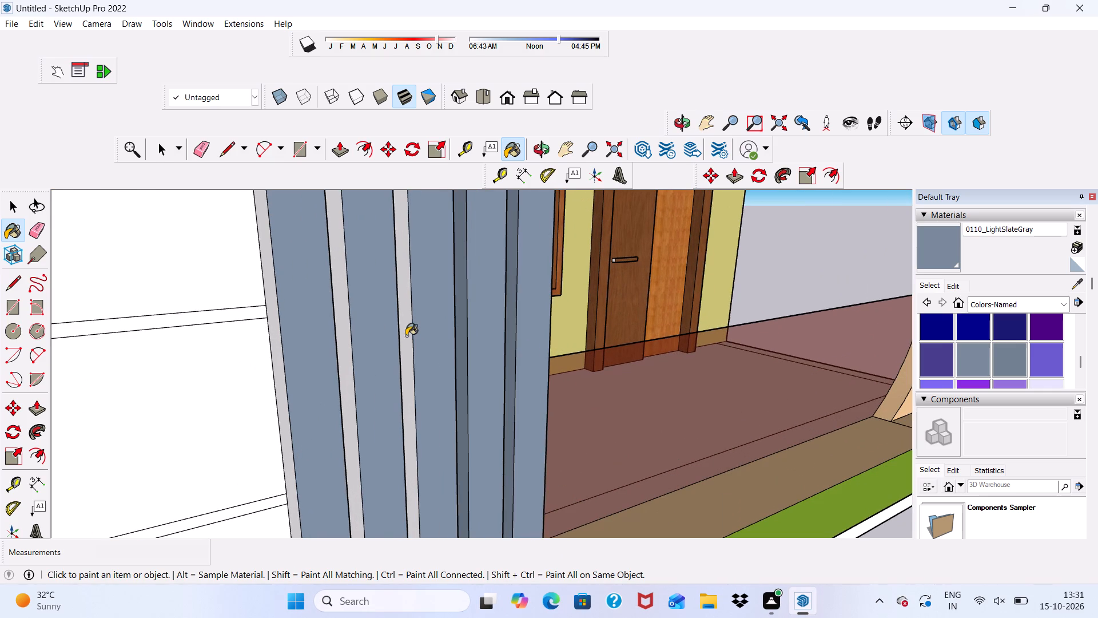
click(346, 340)
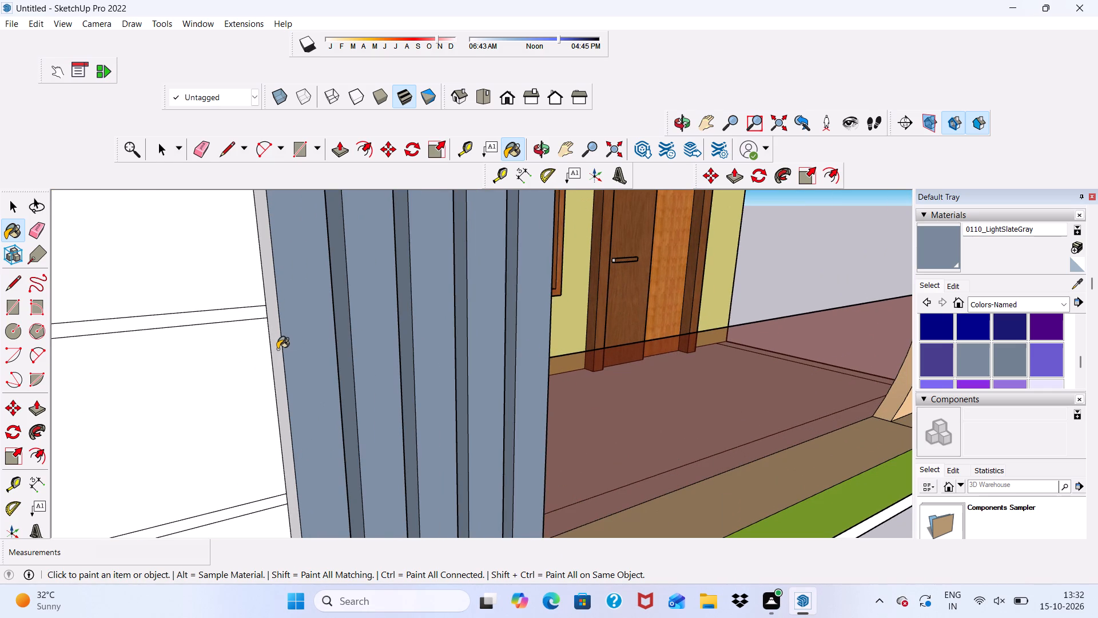
click(277, 349)
Paint the remaining sides of the lower curved balcony's fins, facing the balcony opening, in LightSlateGray.
scroll(328, 354, down, 3)
middle_drag(360, 355, 70, 398)
scroll(411, 379, up, 4)
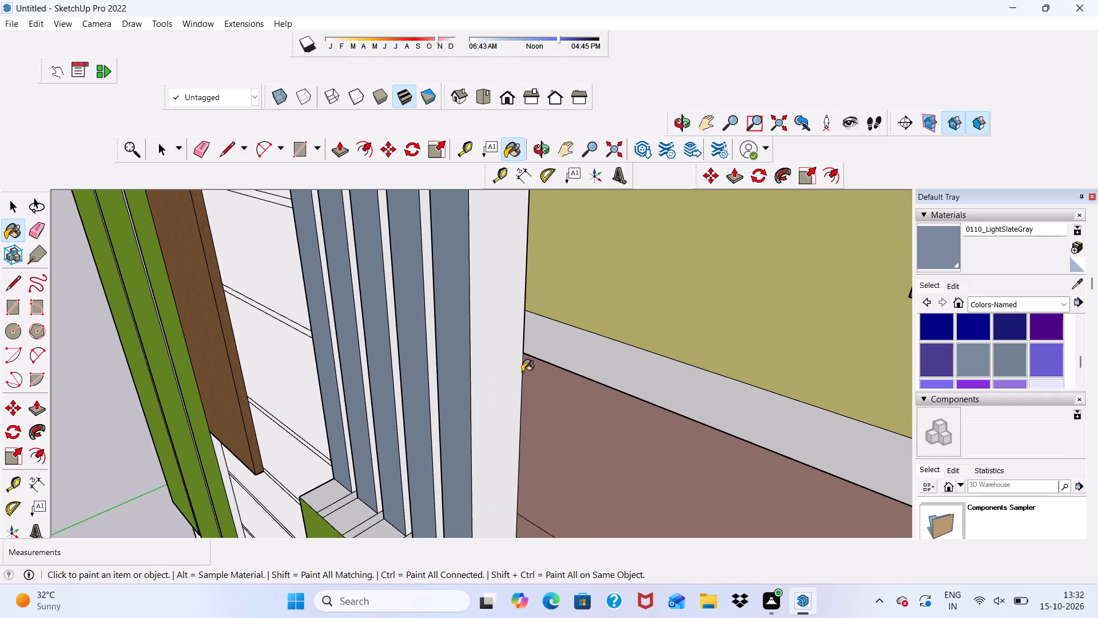
drag(501, 369, 490, 369)
scroll(436, 332, up, 4)
click(424, 320)
scroll(388, 298, up, 3)
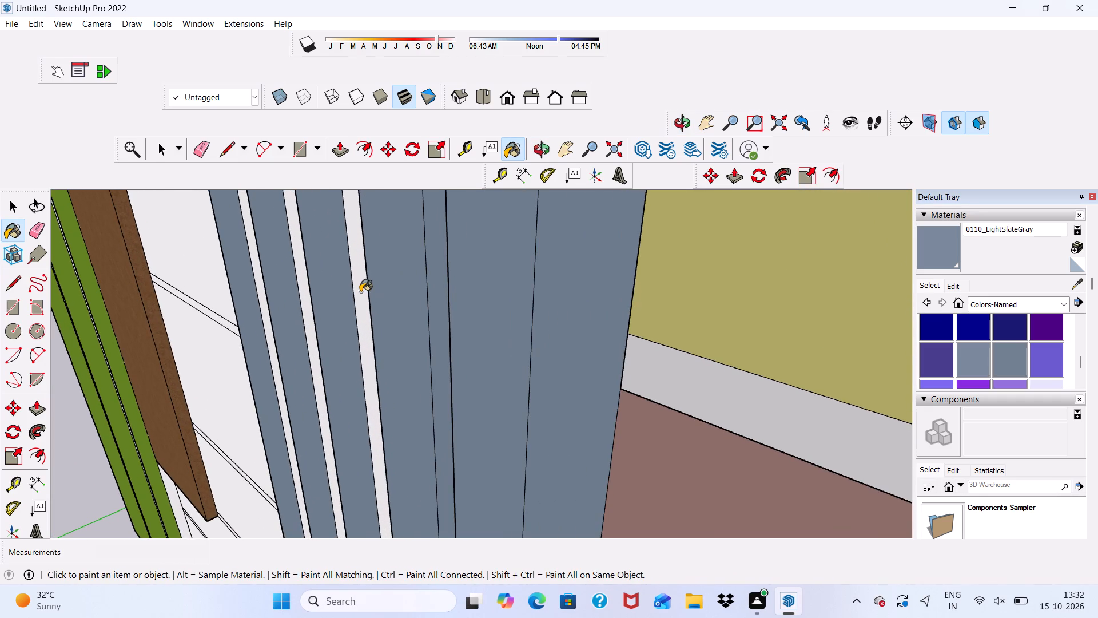
click(360, 292)
click(303, 271)
click(255, 268)
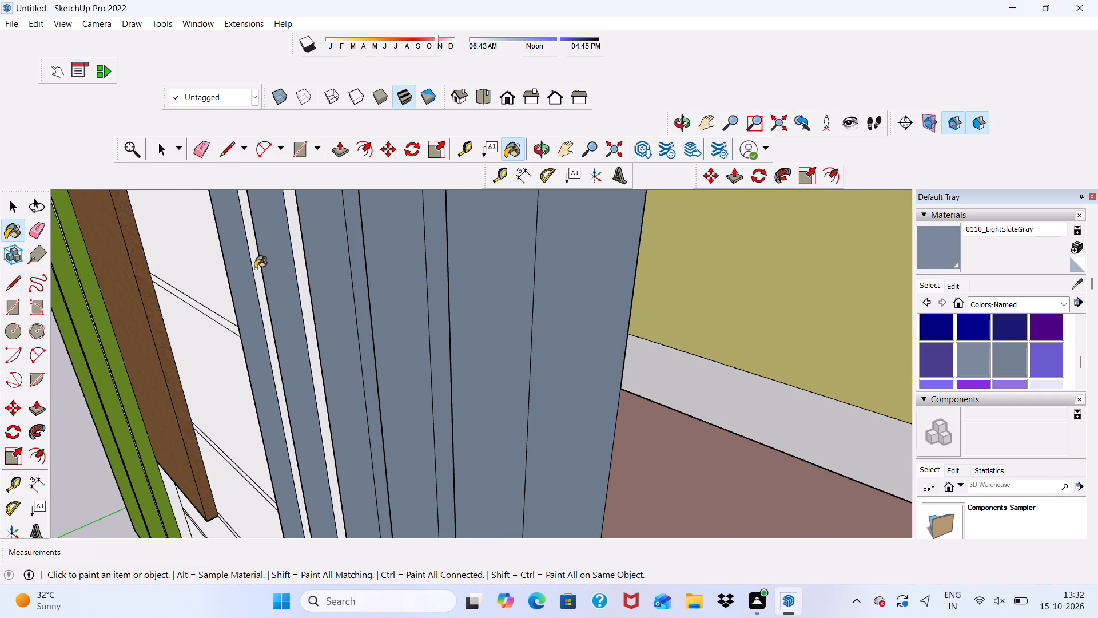
Examine the painted fins on both curved balconies and the whole front elevation from several distances and angles.
scroll(319, 303, down, 20)
scroll(319, 303, down, 1)
middle_drag(467, 319, 592, 295)
scroll(602, 297, up, 1)
scroll(429, 313, down, 6)
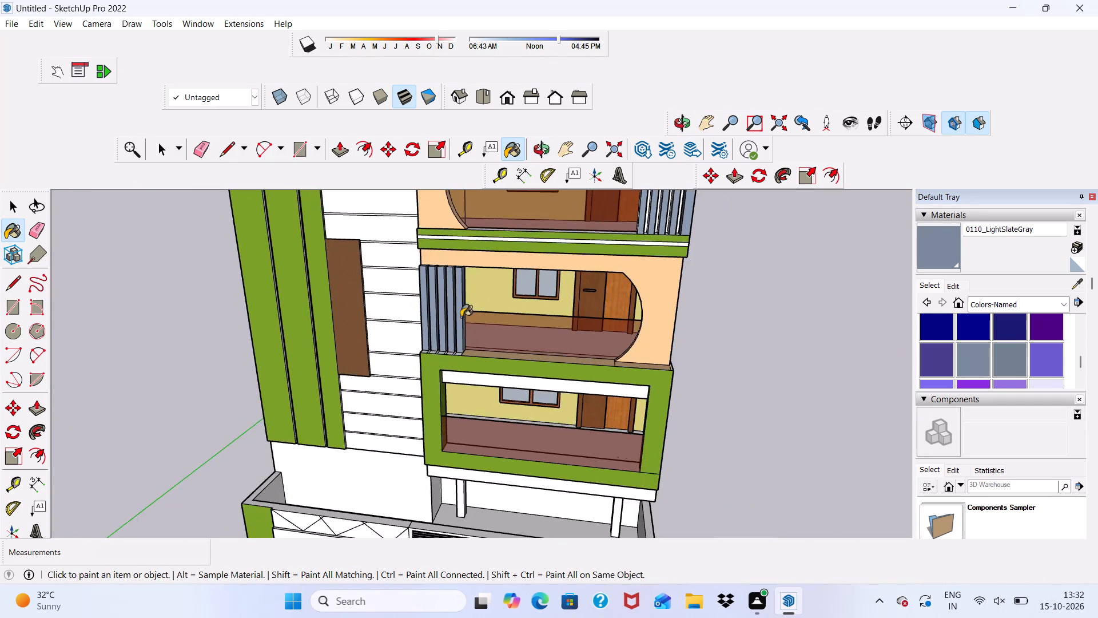
scroll(461, 317, down, 7)
middle_drag(465, 359, 552, 298)
scroll(560, 309, up, 5)
scroll(560, 310, down, 10)
key(space)
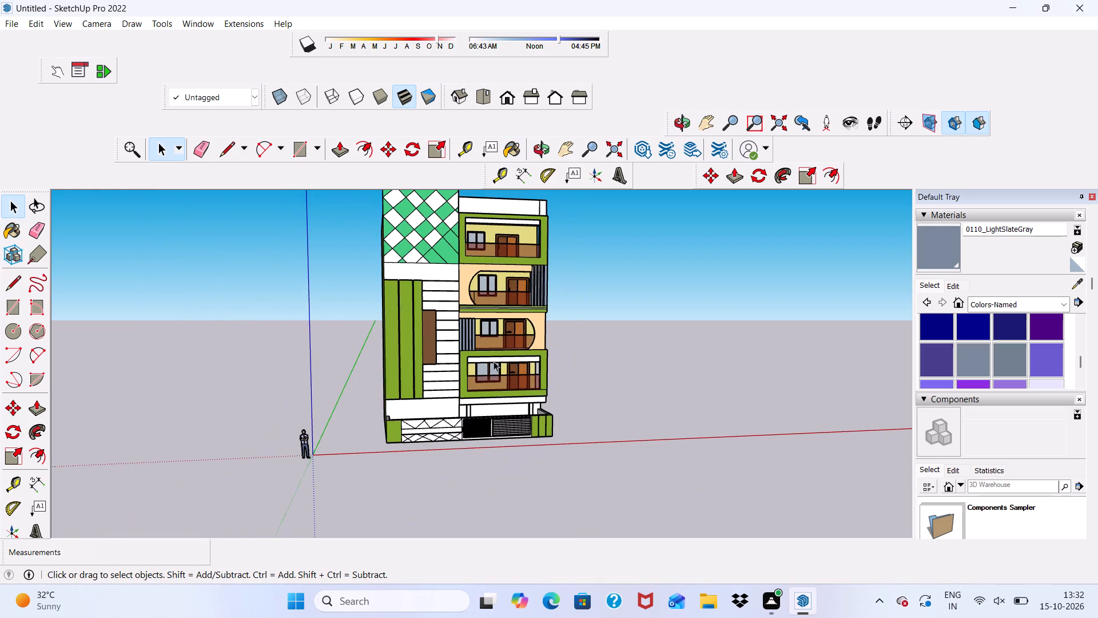
scroll(496, 263, up, 7)
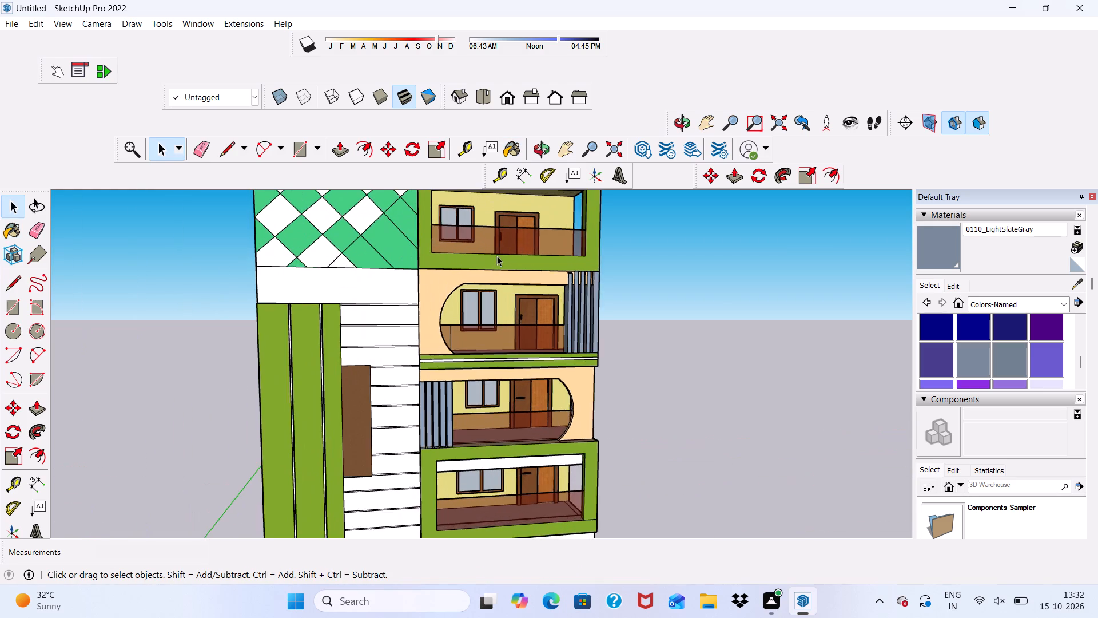
scroll(418, 243, down, 10)
middle_drag(437, 294, 380, 344)
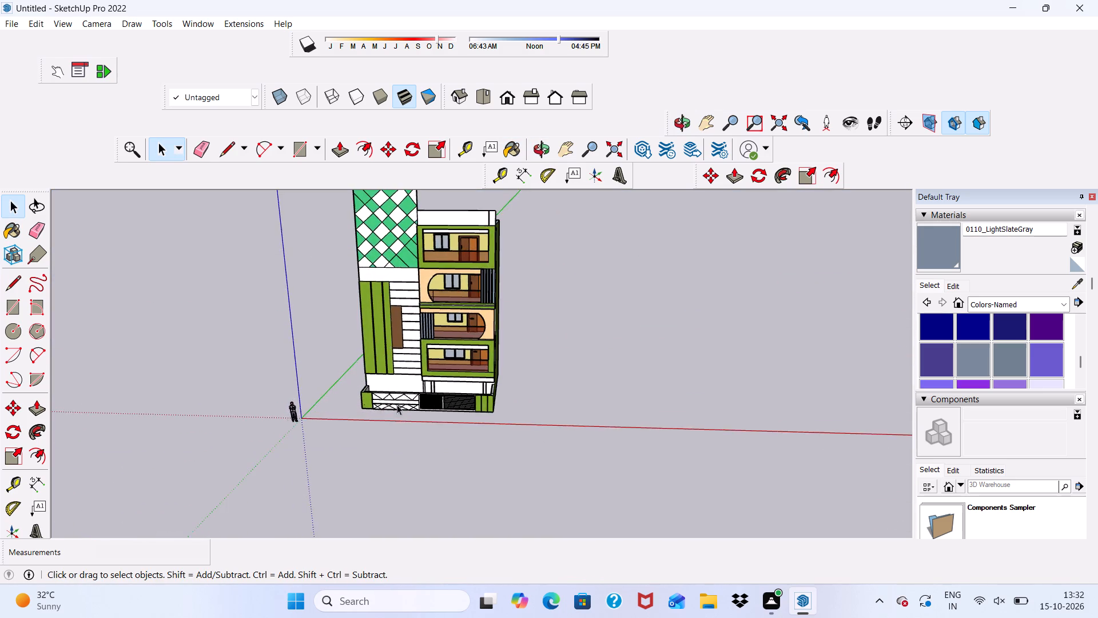
Paint the front face and top edge of the compound wall's raised horizontal band with 0045_Goldenrod.
scroll(397, 450, up, 11)
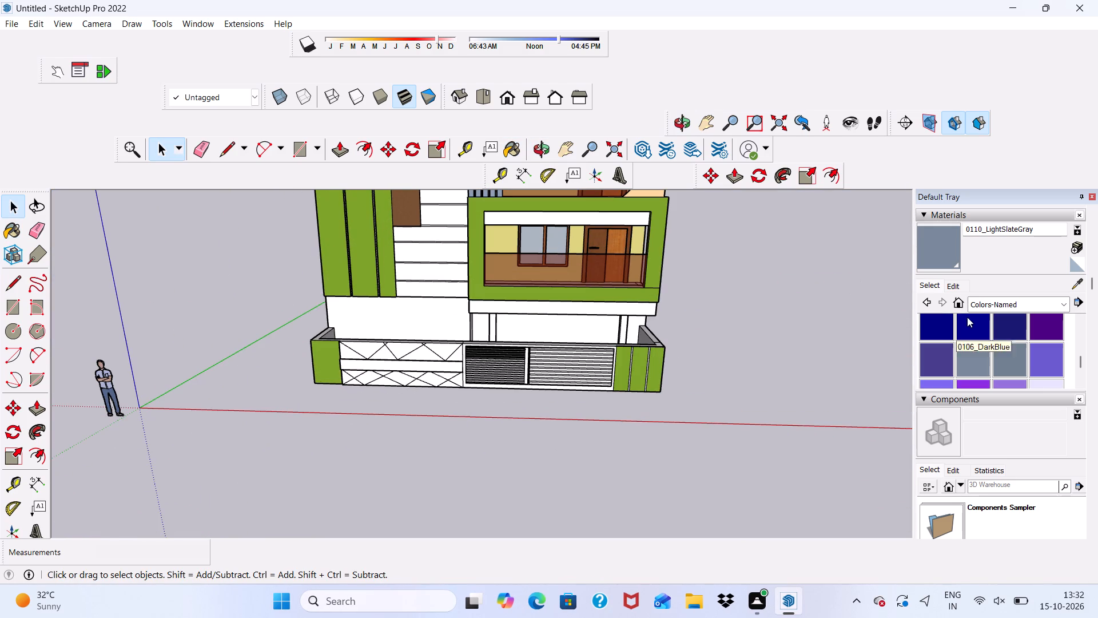
scroll(968, 319, down, 5)
scroll(973, 340, up, 3)
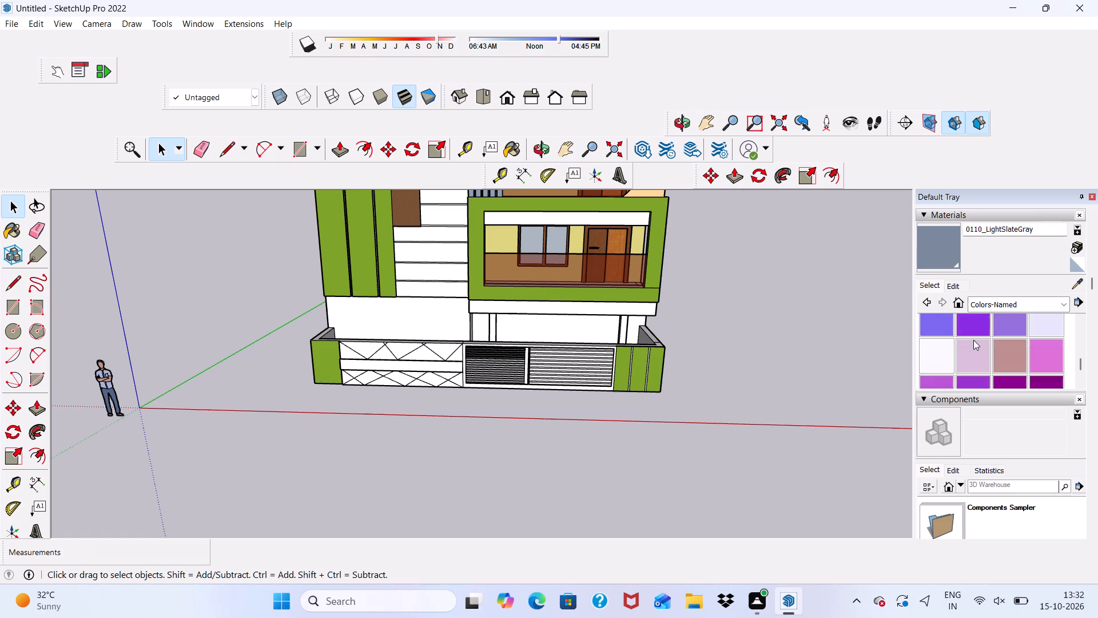
scroll(973, 340, up, 4)
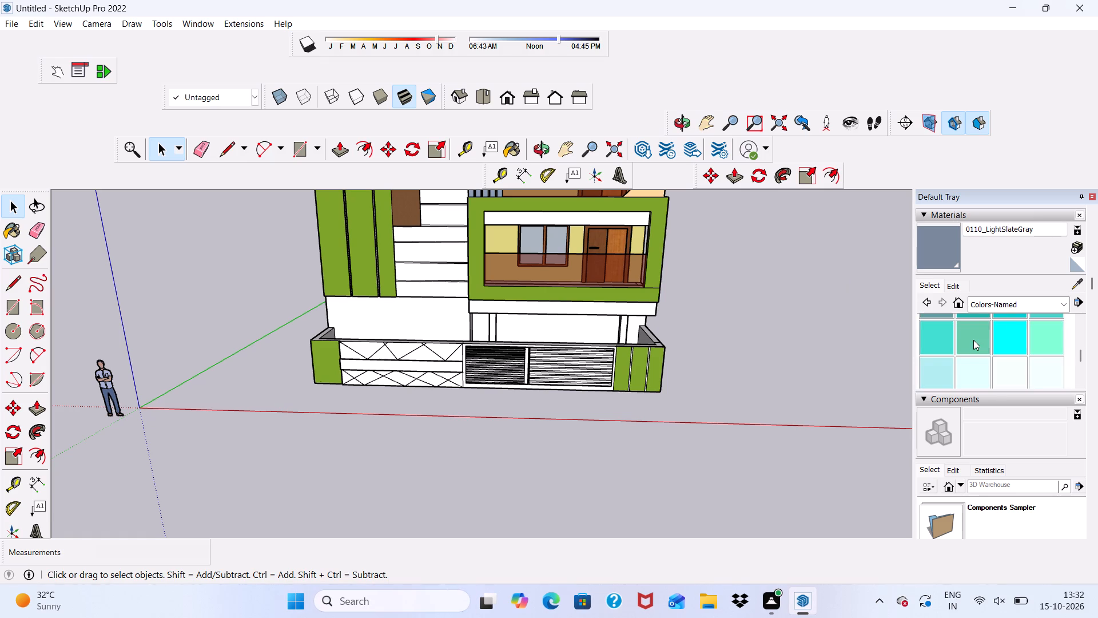
scroll(973, 340, up, 4)
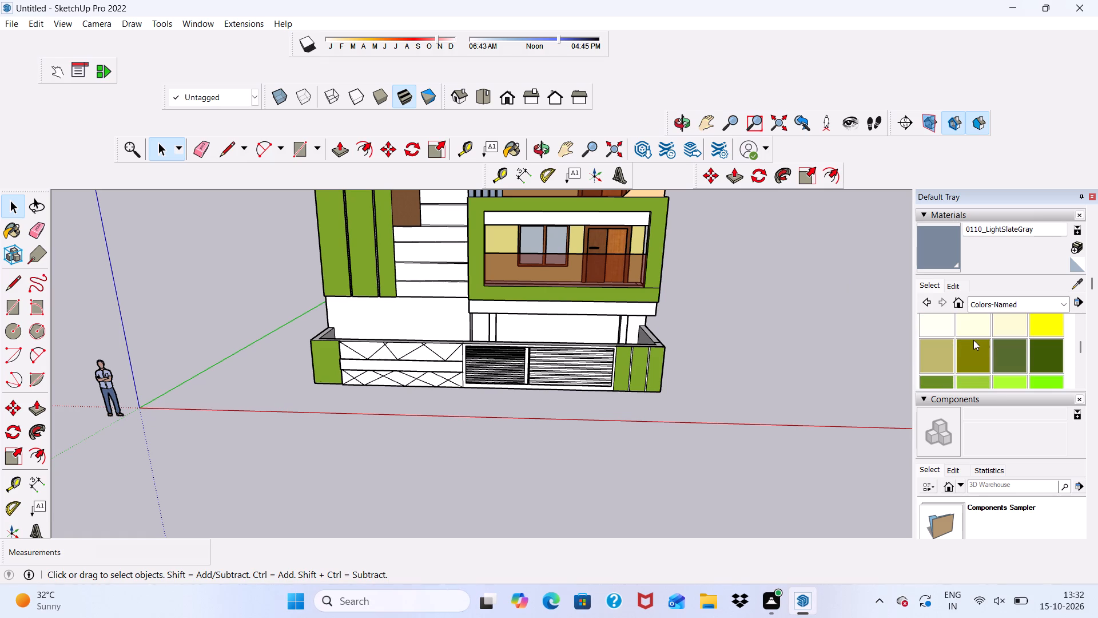
scroll(970, 347, up, 1)
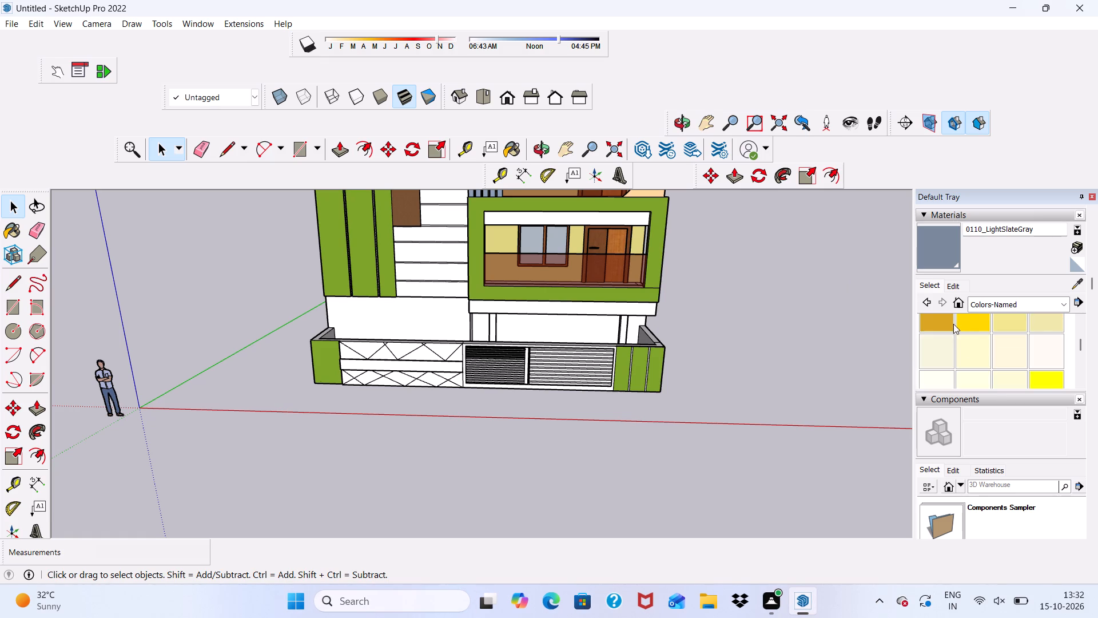
click(931, 317)
scroll(250, 389, up, 8)
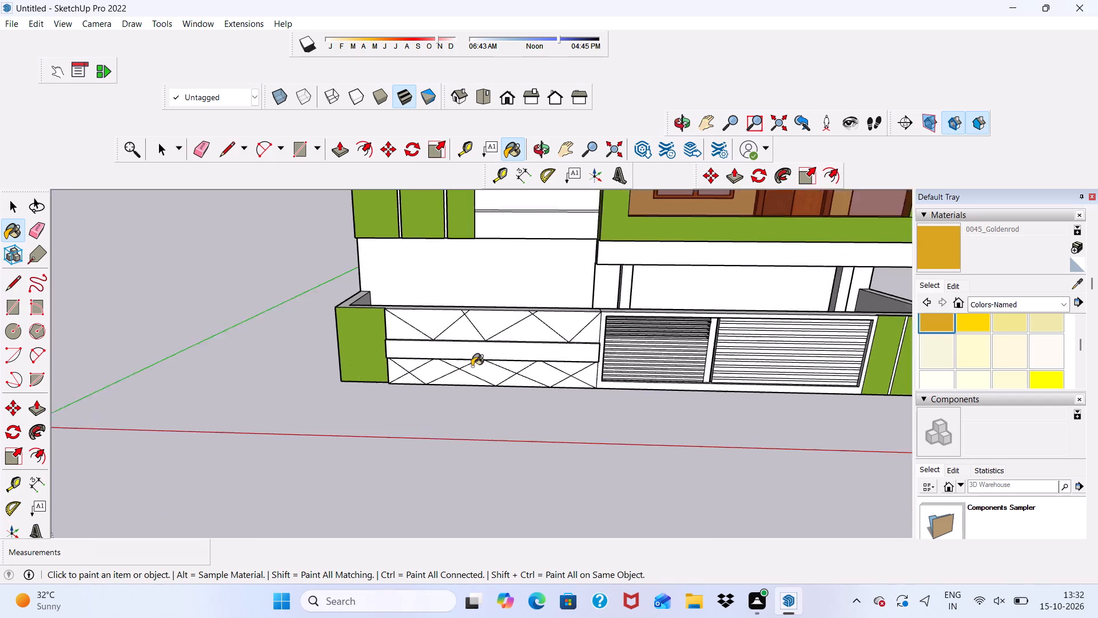
scroll(472, 366, up, 2)
click(468, 339)
scroll(471, 311, up, 11)
scroll(429, 339, down, 2)
click(419, 343)
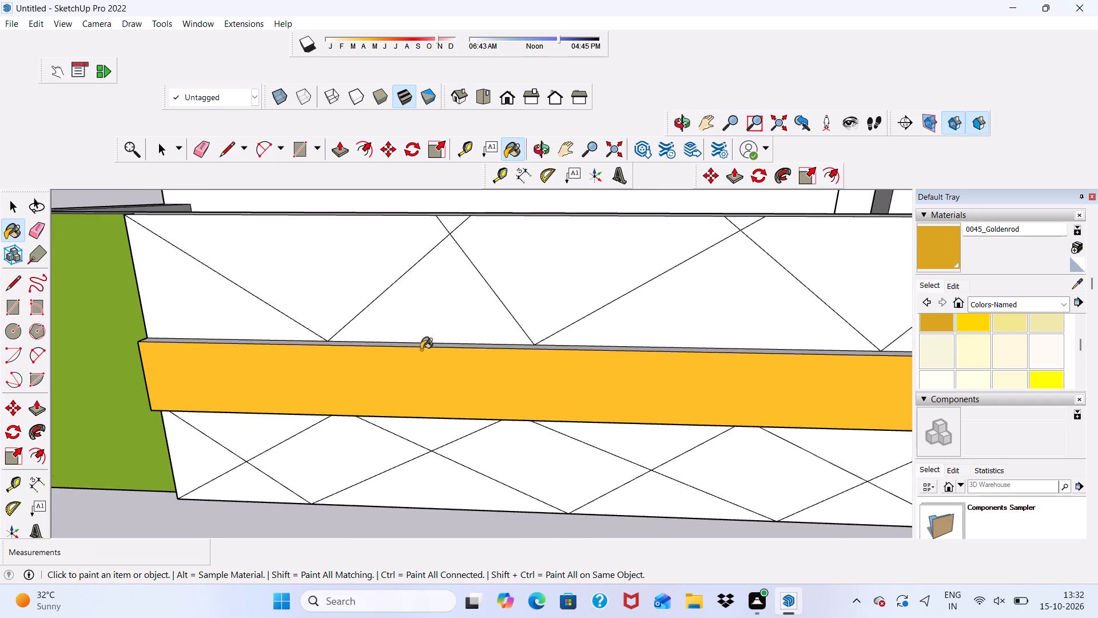
scroll(423, 341, up, 6)
click(412, 345)
Paint the underside of the compound wall's horizontal band in Goldenrod.
scroll(417, 355, down, 1)
middle_drag(417, 355, 433, 163)
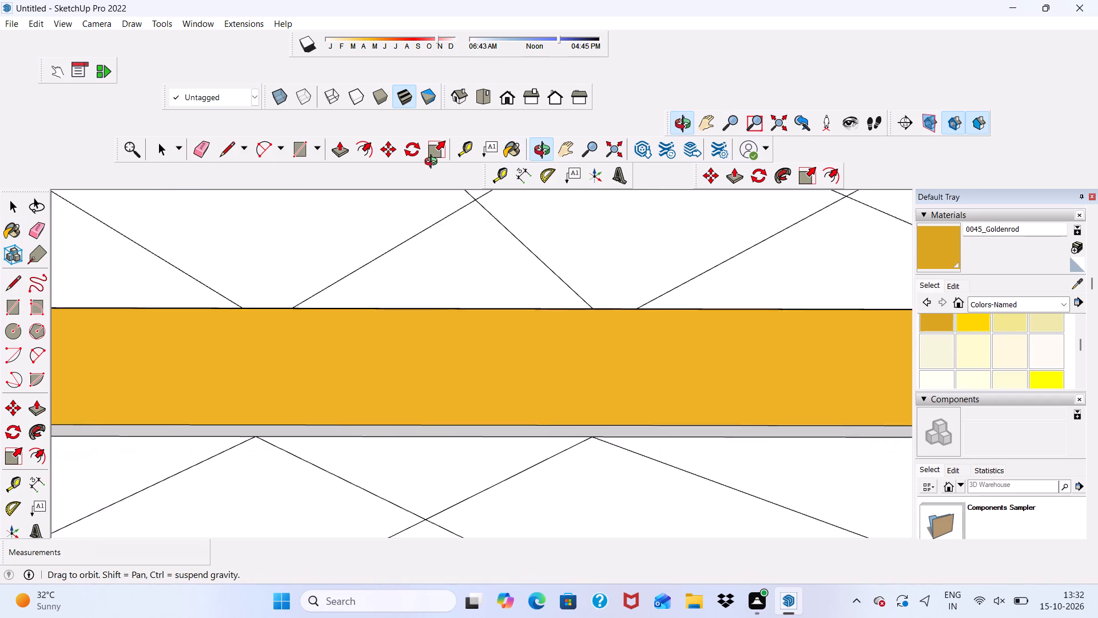
middle_drag(433, 163, 434, 163)
scroll(392, 411, up, 2)
click(382, 430)
scroll(393, 354, down, 15)
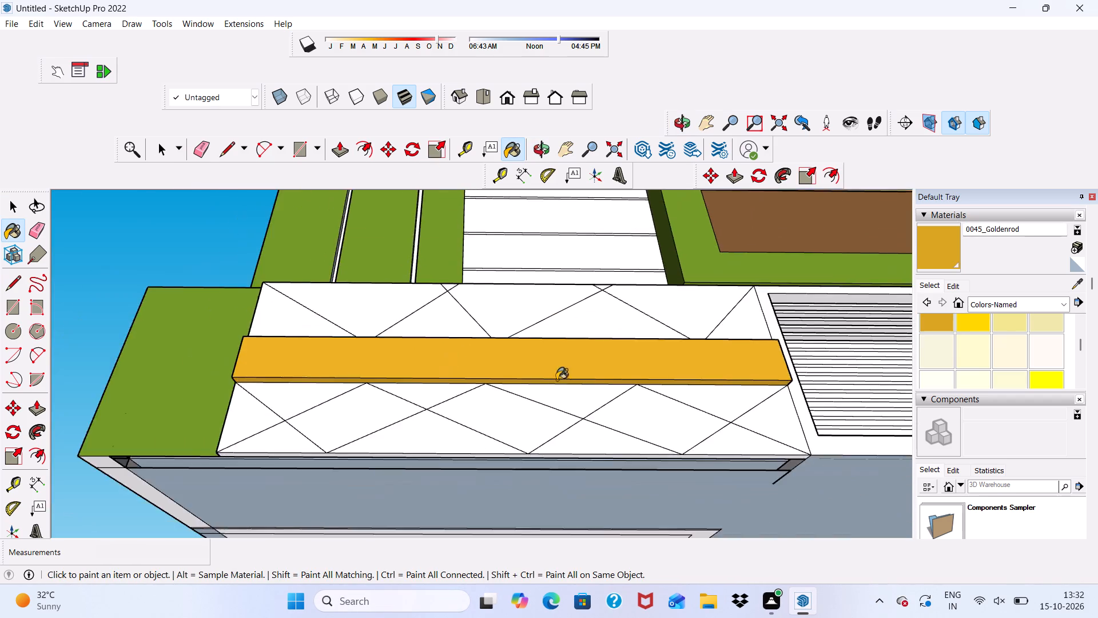
Paint the end face of the horizontal band nearest the louvred gate in Goldenrod.
middle_drag(556, 380, 430, 481)
scroll(631, 437, up, 6)
scroll(693, 401, up, 4)
click(681, 395)
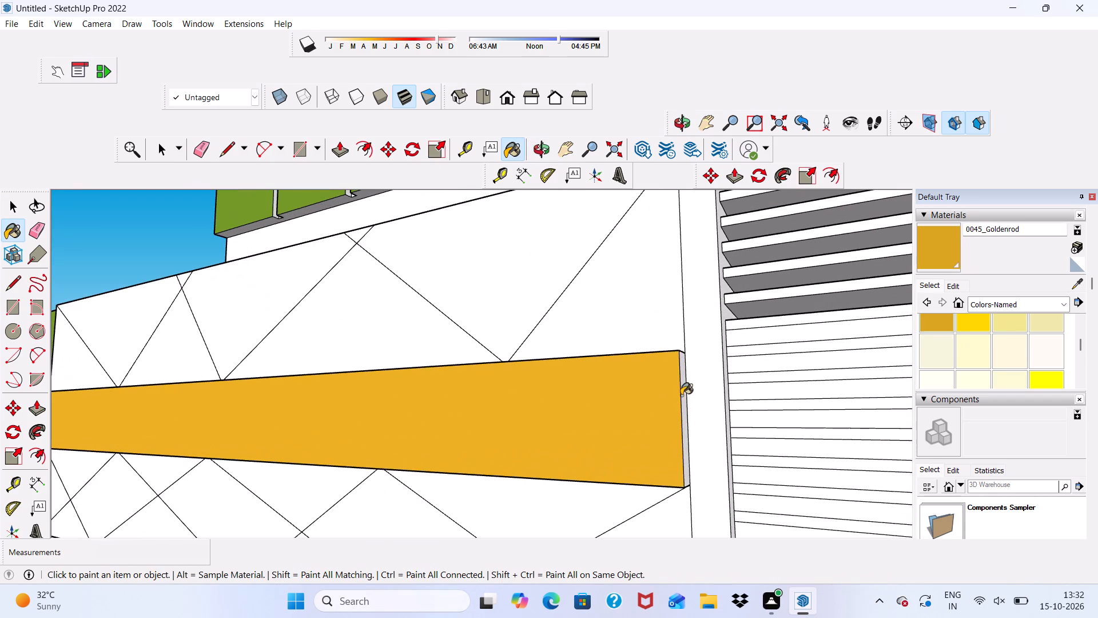
scroll(516, 358, up, 1)
scroll(471, 371, down, 4)
scroll(642, 398, up, 10)
scroll(627, 371, down, 1)
scroll(627, 371, up, 3)
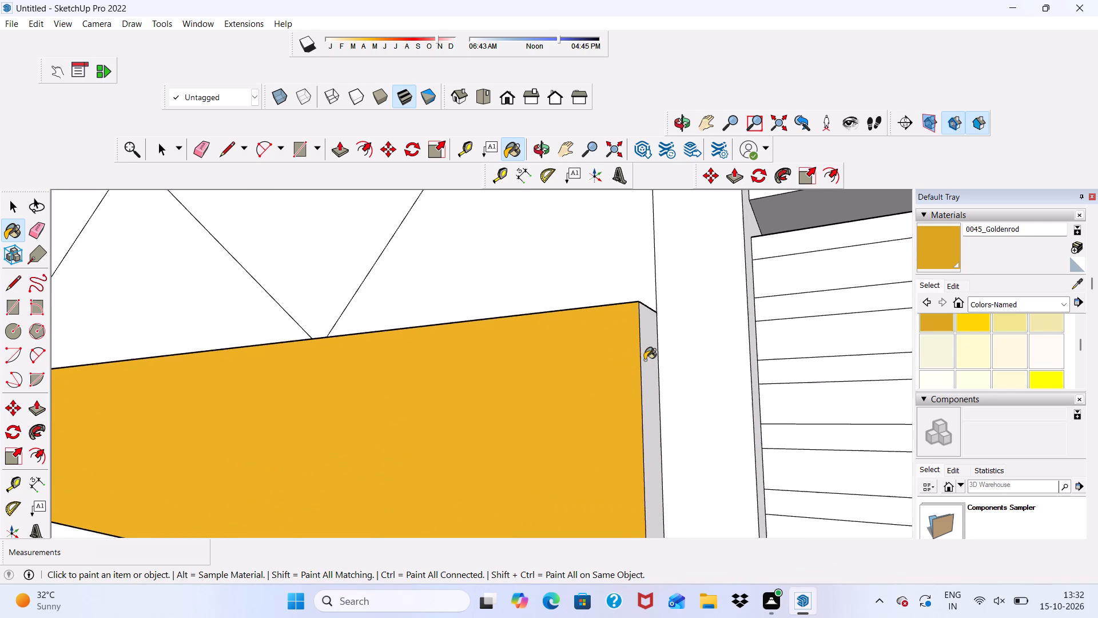
click(645, 360)
Paint the end face of the compound wall's raised horizontal band nearest the green corner pillar in Goldenrod.
scroll(466, 355, down, 20)
middle_drag(347, 378, 650, 398)
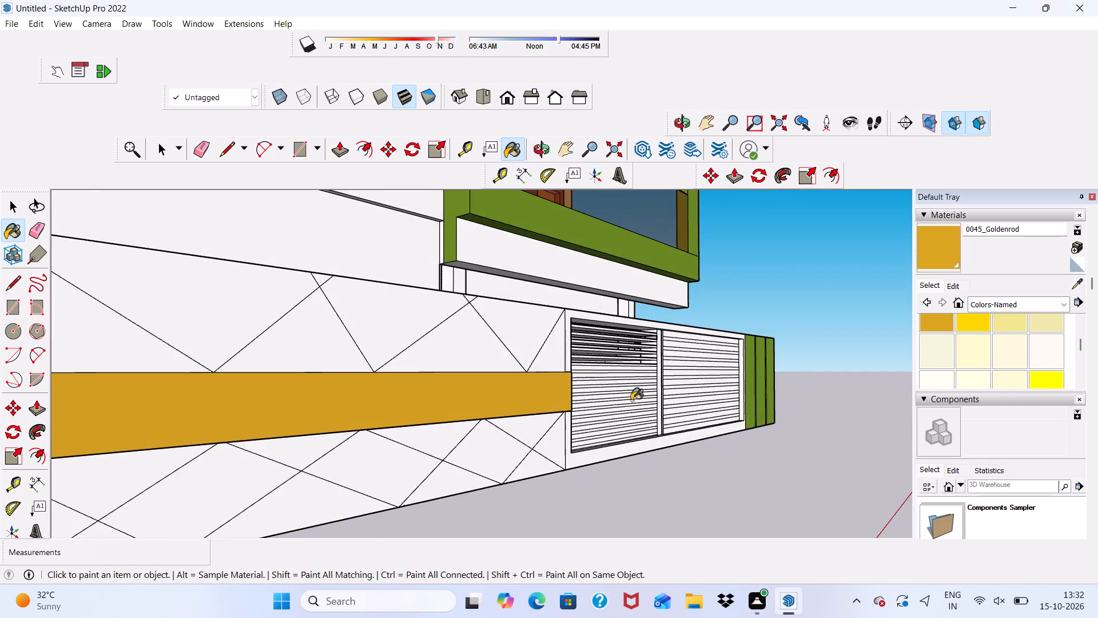
scroll(399, 321, down, 9)
scroll(207, 362, up, 10)
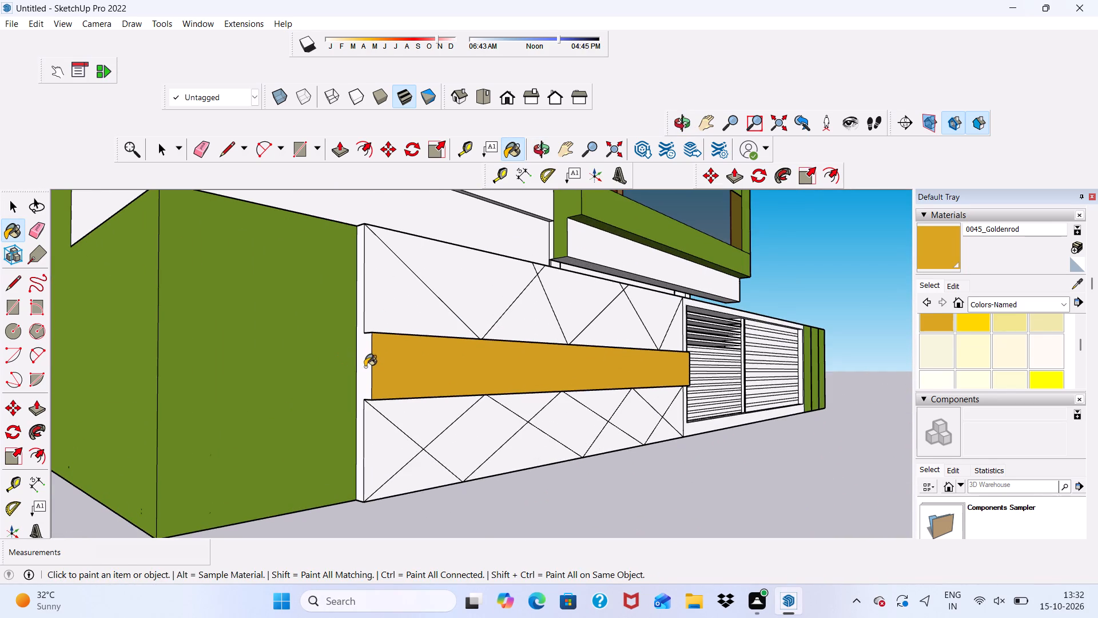
click(365, 367)
scroll(333, 352, down, 16)
middle_drag(224, 413, 0, 480)
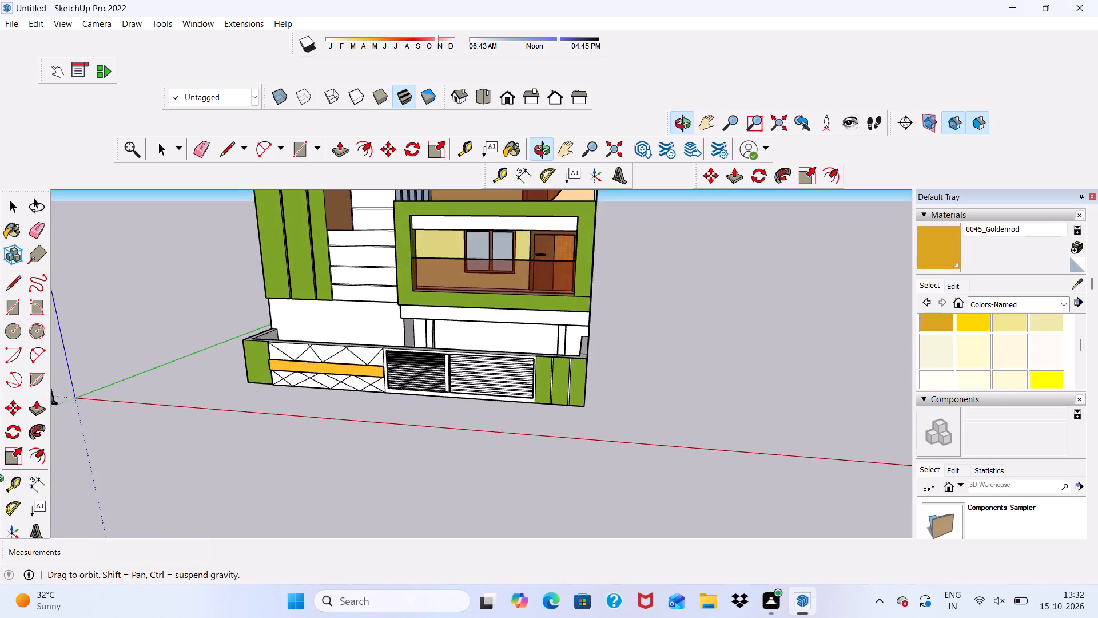
middle_drag(0, 480, 99, 433)
scroll(247, 397, up, 1)
scroll(274, 394, down, 15)
middle_drag(392, 427, 281, 429)
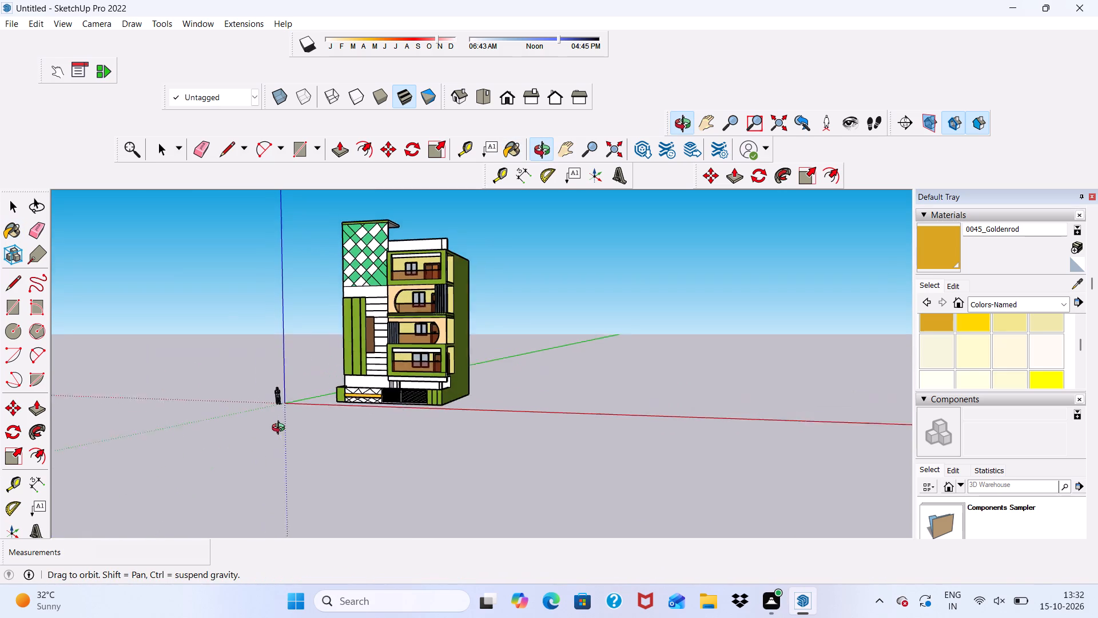
middle_drag(281, 429, 279, 434)
key(space)
Draw a rectangle about 6' 8 1/2" by 1' 5 9/16" closing the open upper part of the louvred gate beside the Goldenrod band.
scroll(486, 335, up, 5)
scroll(462, 369, down, 1)
scroll(452, 373, up, 4)
scroll(317, 404, down, 1)
scroll(257, 455, up, 5)
scroll(340, 355, up, 1)
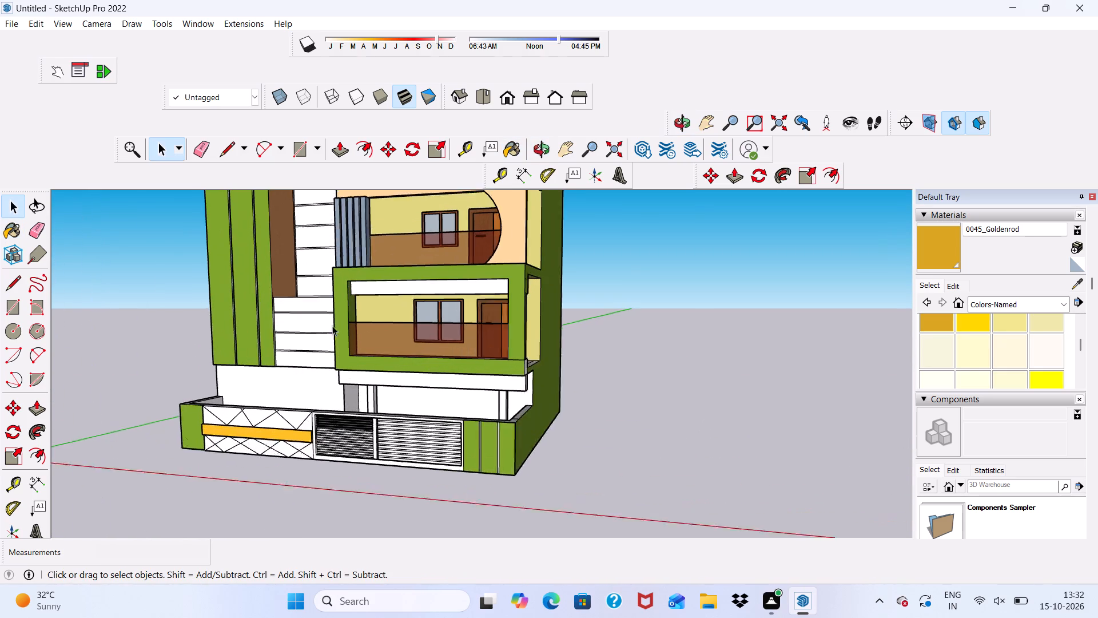
scroll(332, 326, up, 2)
click(298, 149)
scroll(331, 390, up, 4)
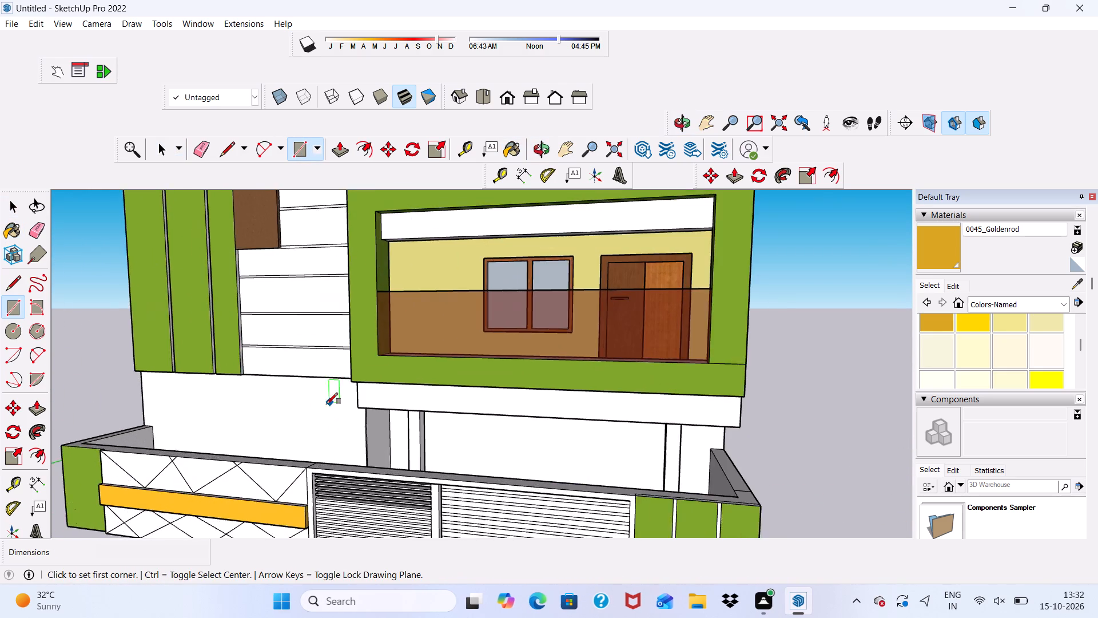
scroll(331, 494, up, 3)
scroll(324, 430, down, 5)
scroll(331, 370, down, 3)
scroll(321, 477, up, 5)
scroll(379, 451, up, 6)
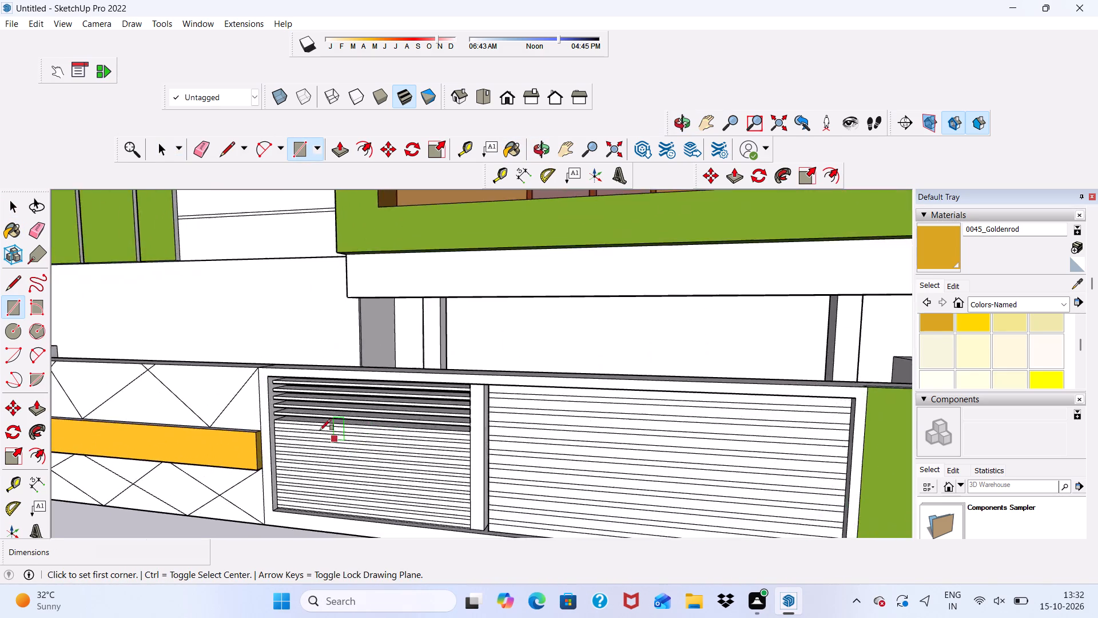
scroll(320, 430, up, 10)
scroll(227, 419, down, 1)
scroll(259, 431, up, 5)
scroll(311, 424, down, 1)
scroll(320, 424, up, 9)
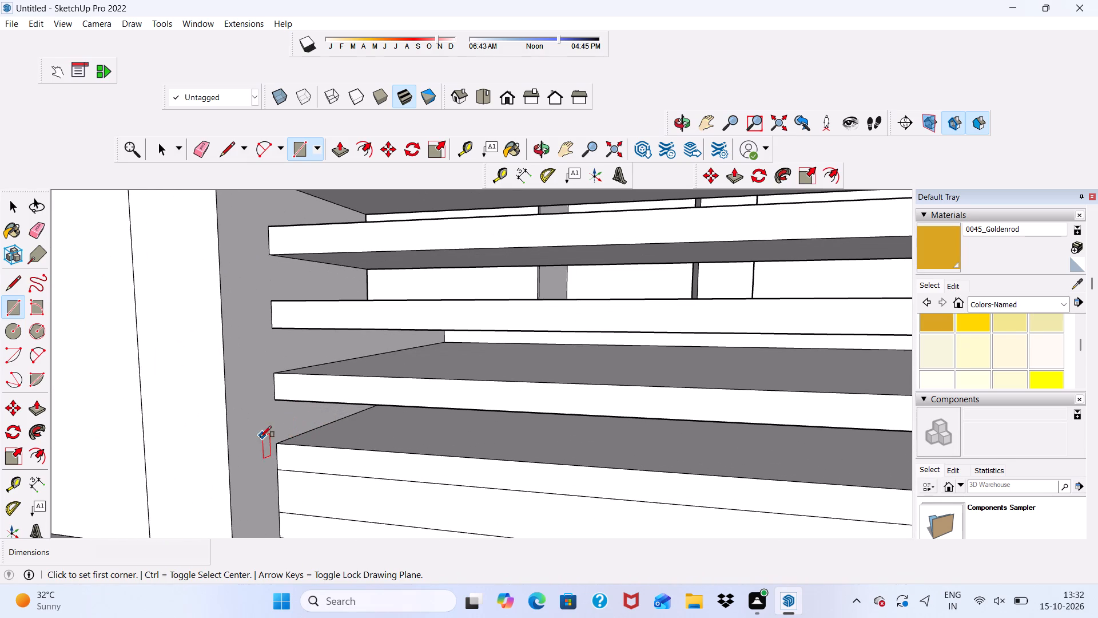
click(280, 441)
scroll(289, 330, down, 8)
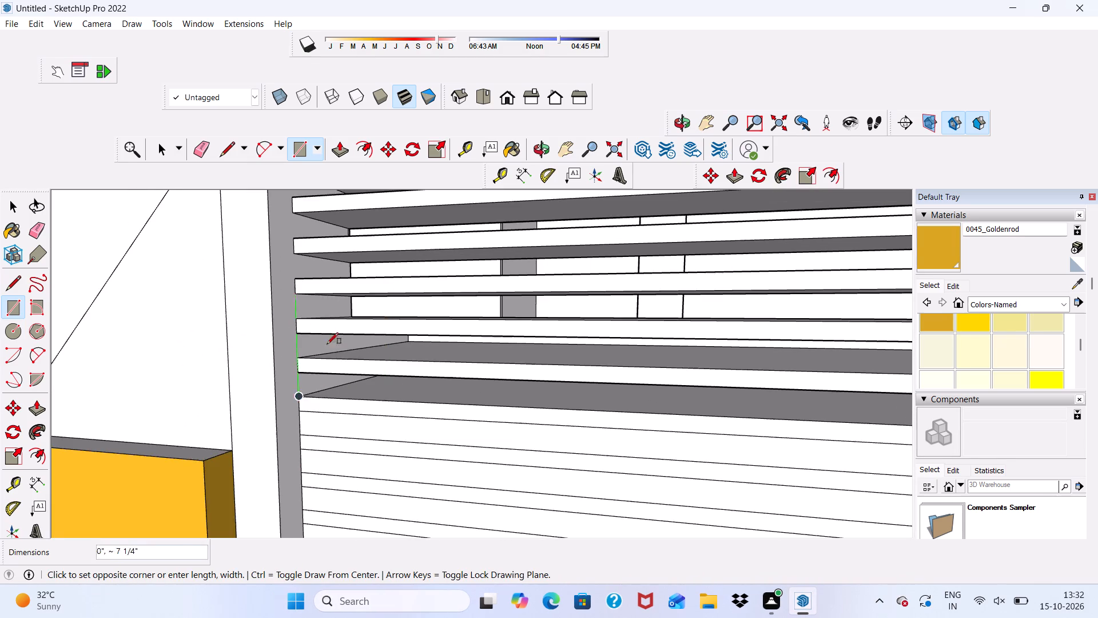
scroll(327, 344, down, 8)
scroll(762, 263, up, 4)
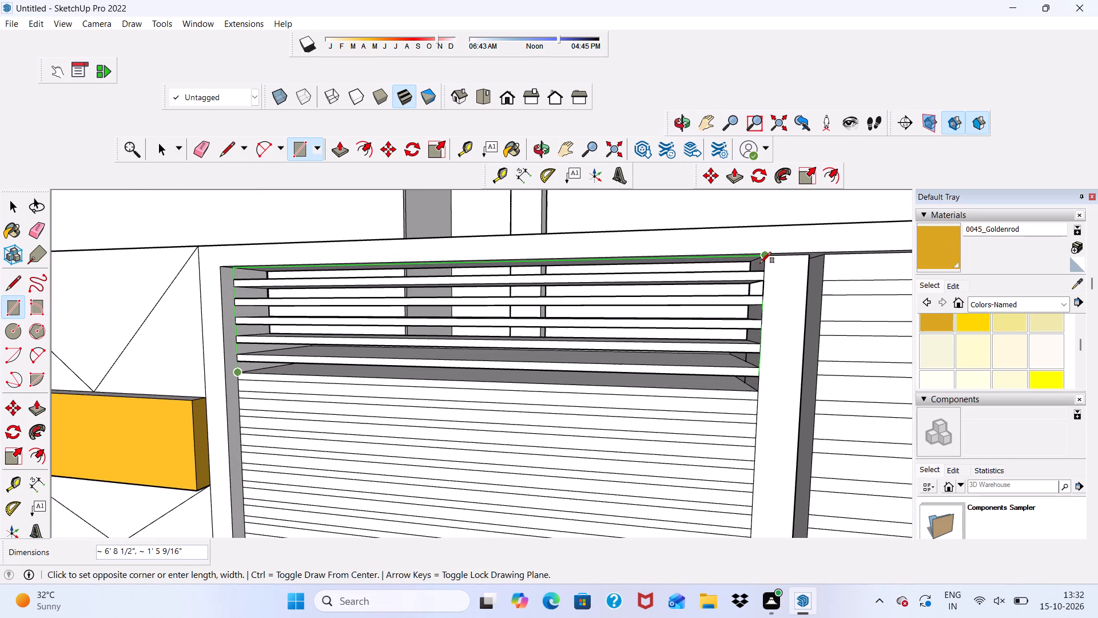
click(760, 263)
key(space)
key(space)
key(space)
key(space)
Examine the closed gate louvres, the compound wall and the whole front elevation from several distances and angles.
scroll(356, 290, down, 4)
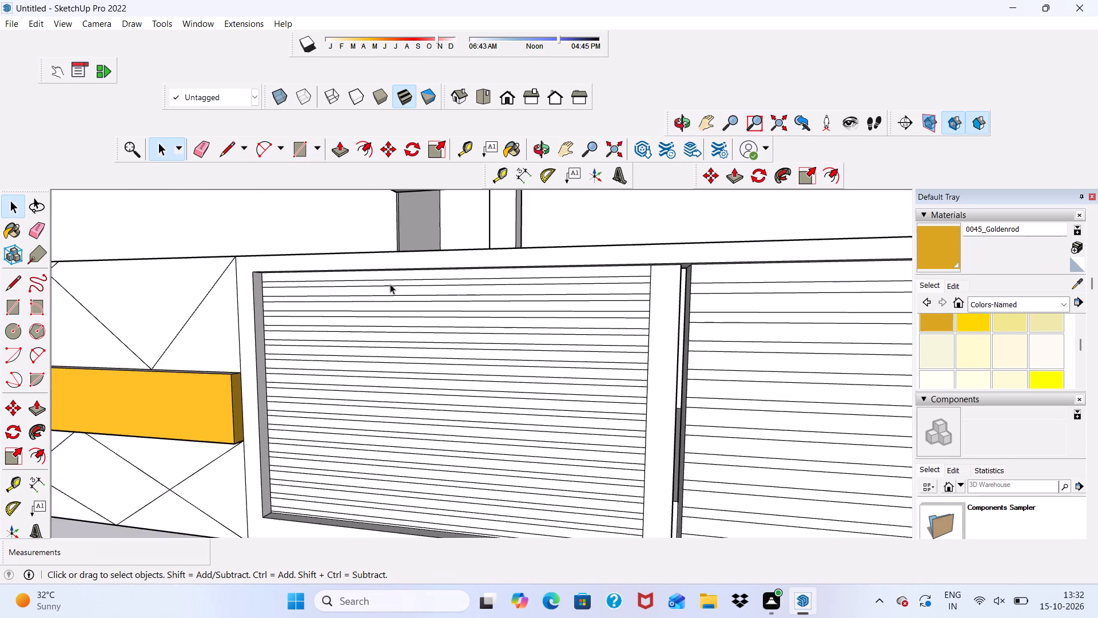
scroll(373, 283, down, 10)
middle_drag(411, 311, 504, 291)
scroll(777, 234, up, 1)
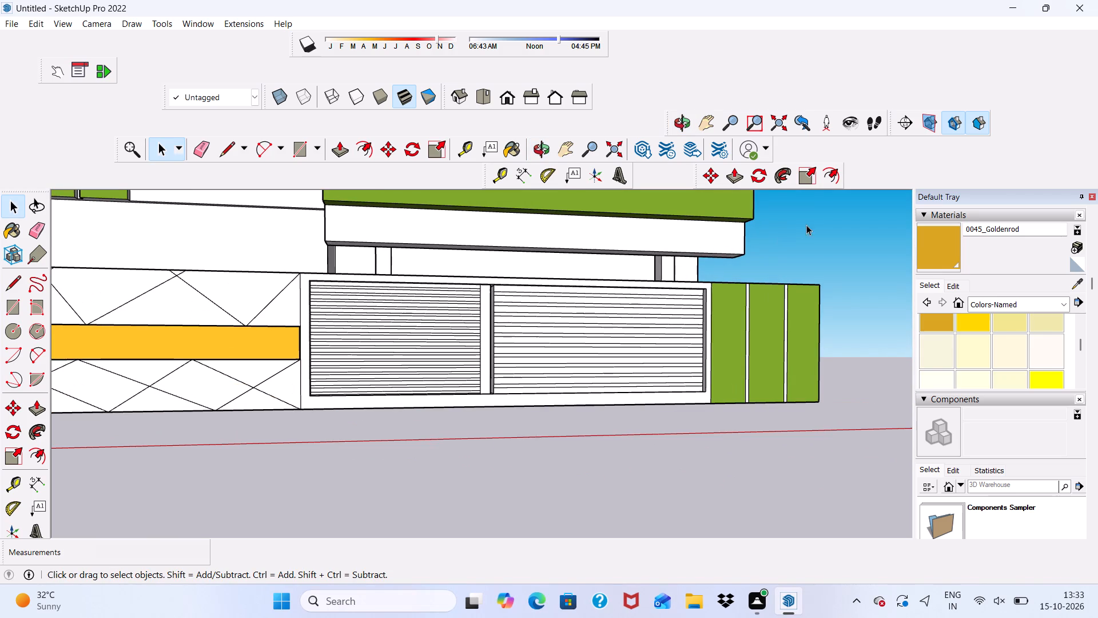
click(814, 228)
scroll(485, 356, down, 9)
middle_drag(508, 381, 421, 388)
scroll(426, 389, up, 1)
scroll(428, 381, down, 5)
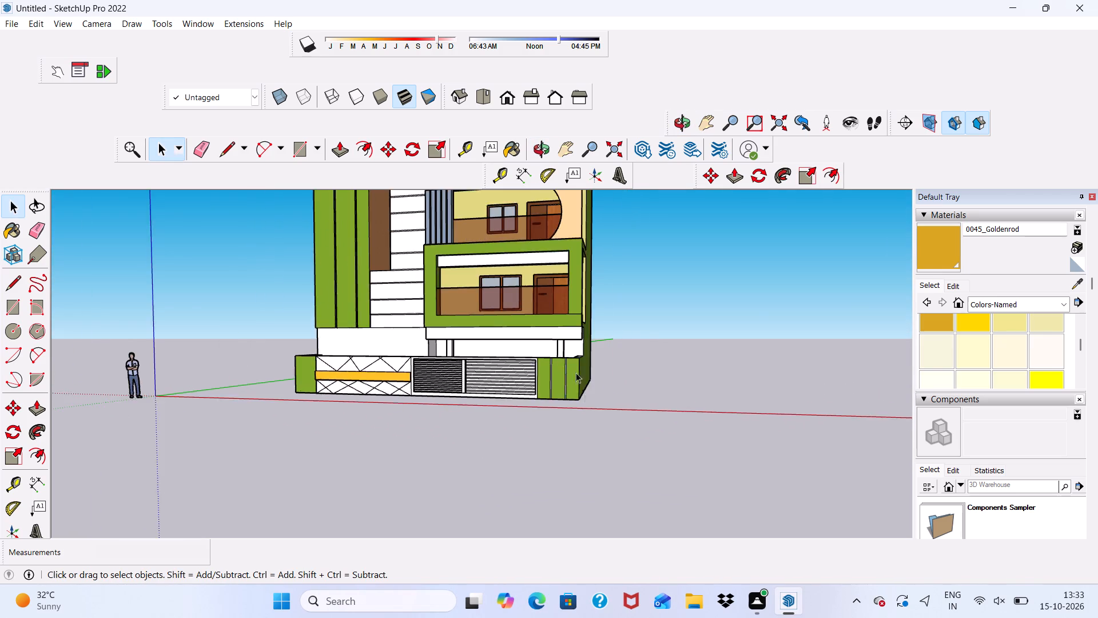
scroll(576, 373, down, 6)
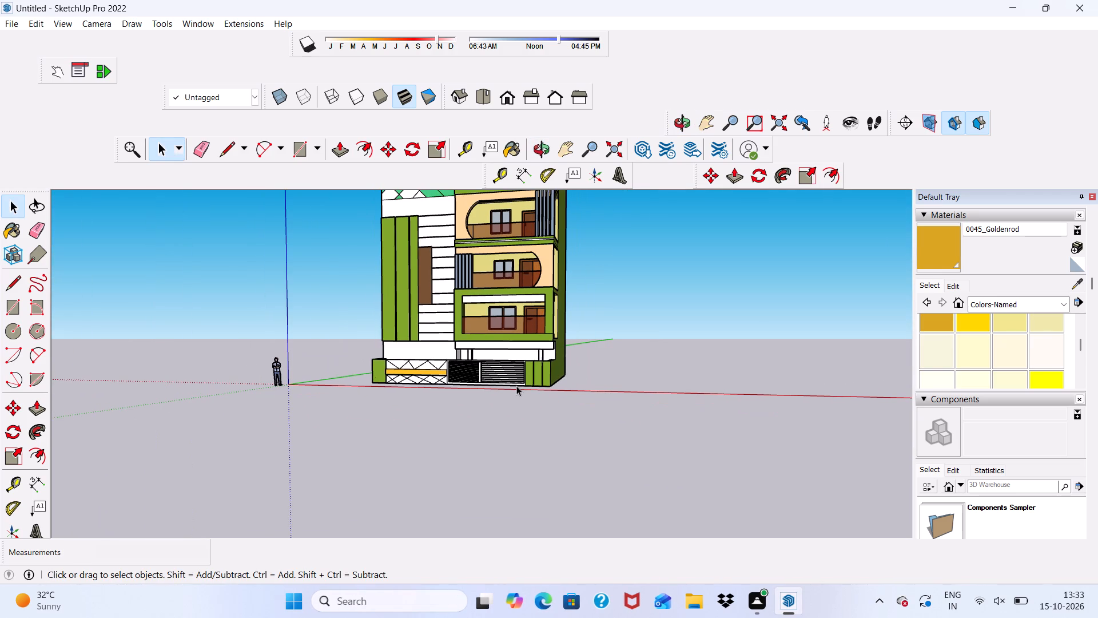
scroll(535, 367, down, 9)
middle_drag(566, 366, 282, 451)
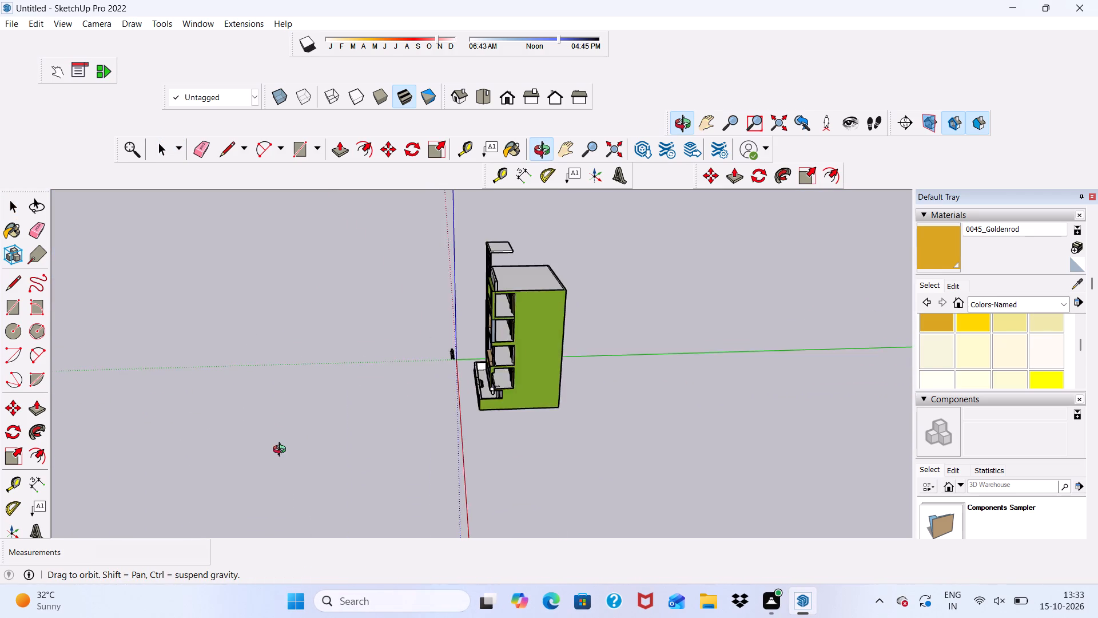
middle_drag(282, 451, 779, 367)
scroll(583, 332, up, 6)
scroll(534, 336, down, 2)
middle_drag(528, 377, 412, 370)
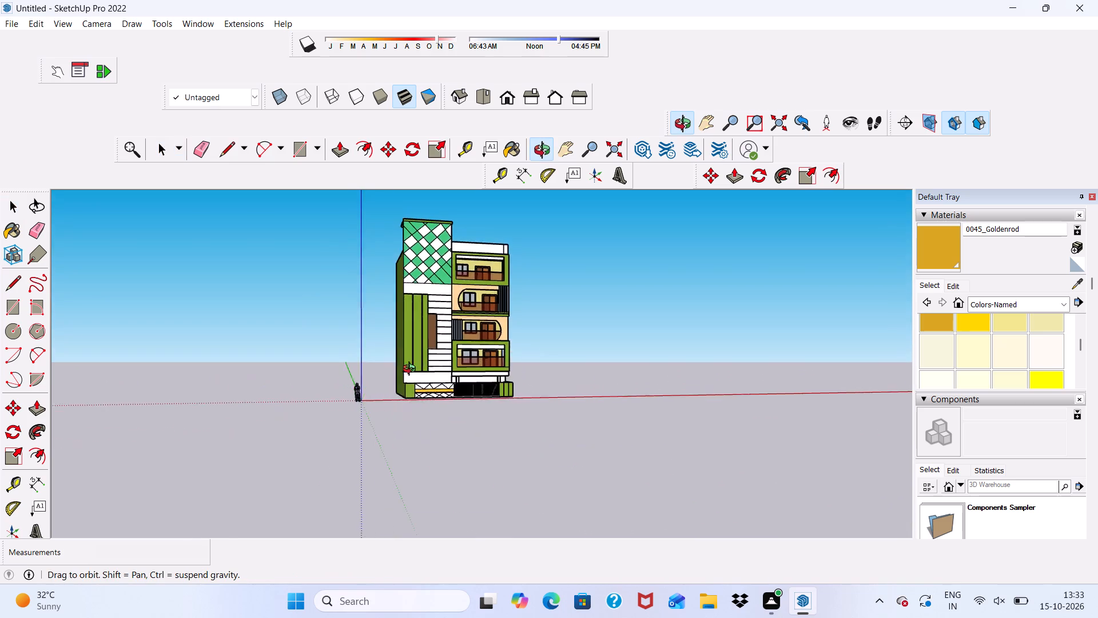
middle_drag(412, 370, 404, 373)
scroll(493, 329, up, 9)
scroll(504, 302, down, 6)
middle_drag(494, 419, 420, 413)
scroll(420, 413, up, 9)
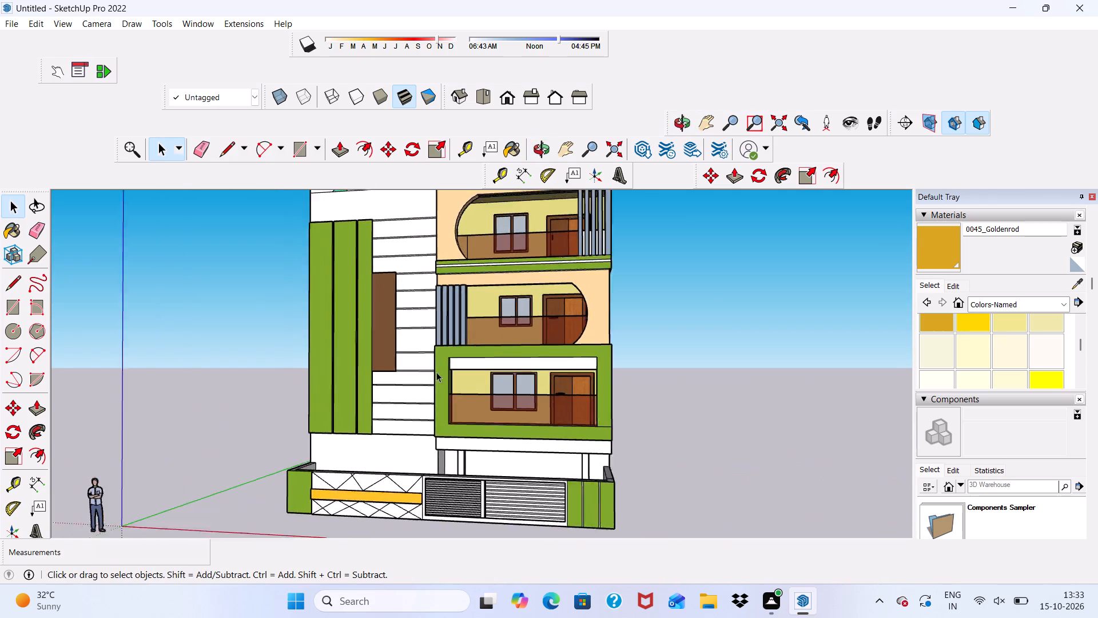
scroll(436, 372, up, 2)
scroll(462, 351, down, 11)
scroll(563, 407, down, 4)
scroll(538, 385, up, 5)
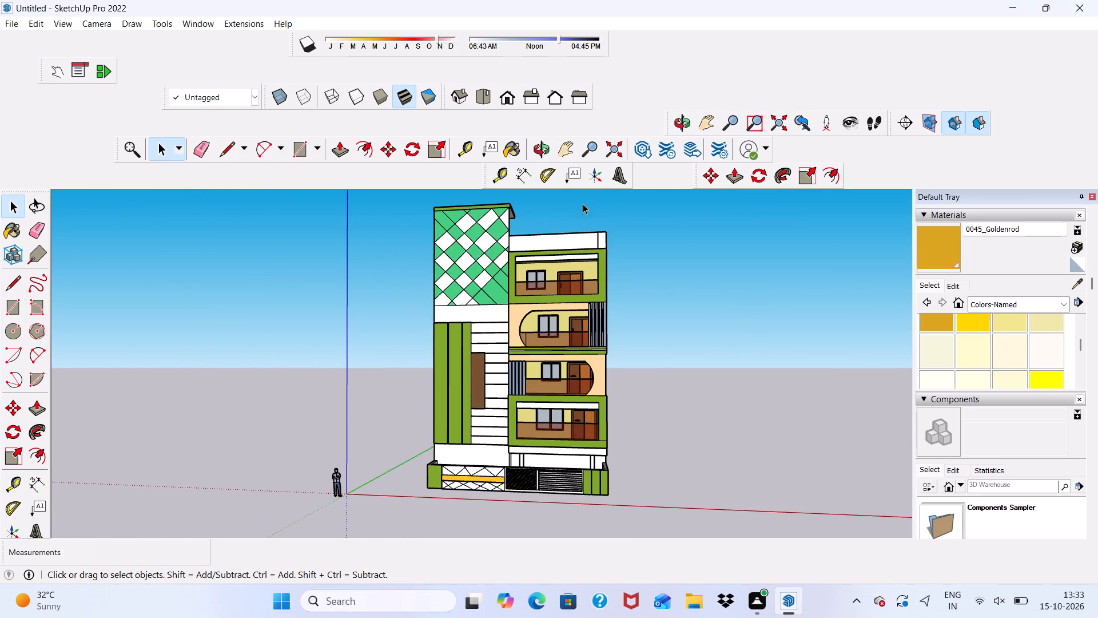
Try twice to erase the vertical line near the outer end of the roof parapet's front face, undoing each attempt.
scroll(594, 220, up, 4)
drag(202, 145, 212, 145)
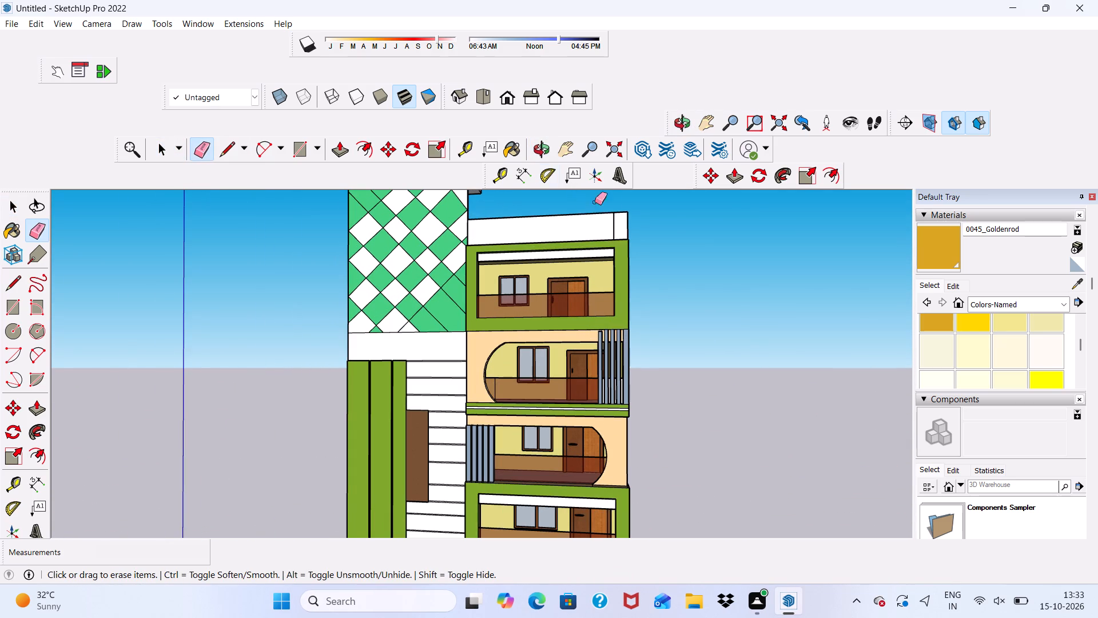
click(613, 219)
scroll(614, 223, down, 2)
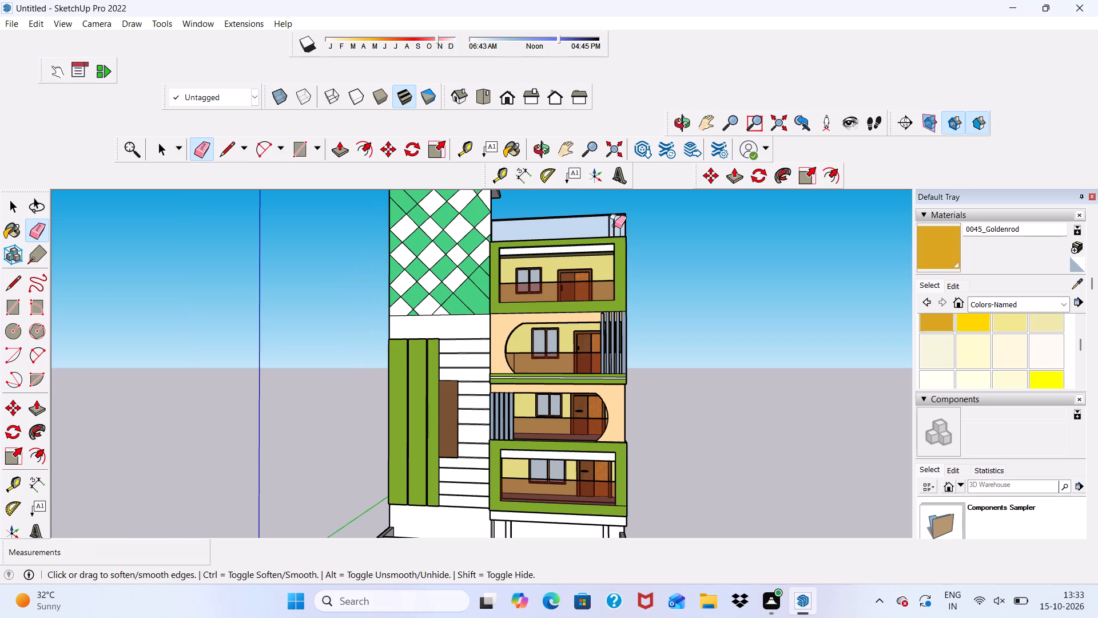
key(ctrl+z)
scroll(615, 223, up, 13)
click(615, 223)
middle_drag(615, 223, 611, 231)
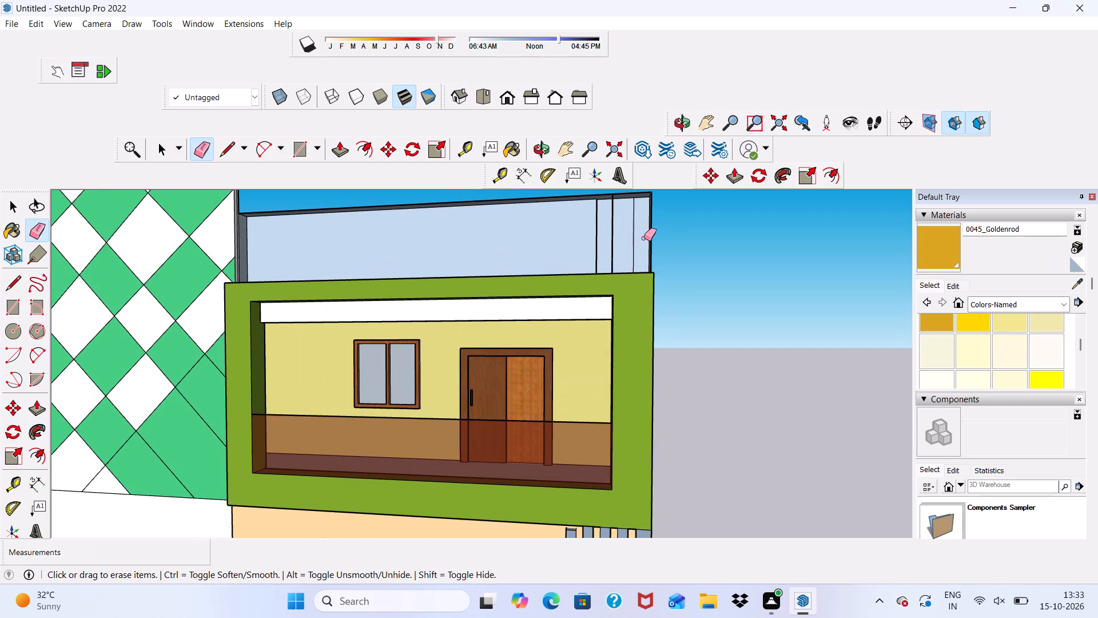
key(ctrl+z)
Erase the thin vertical line on the inner face of the roof parapet near its outer end.
scroll(692, 215, up, 9)
scroll(366, 390, up, 4)
scroll(372, 383, down, 8)
middle_drag(550, 433, 106, 534)
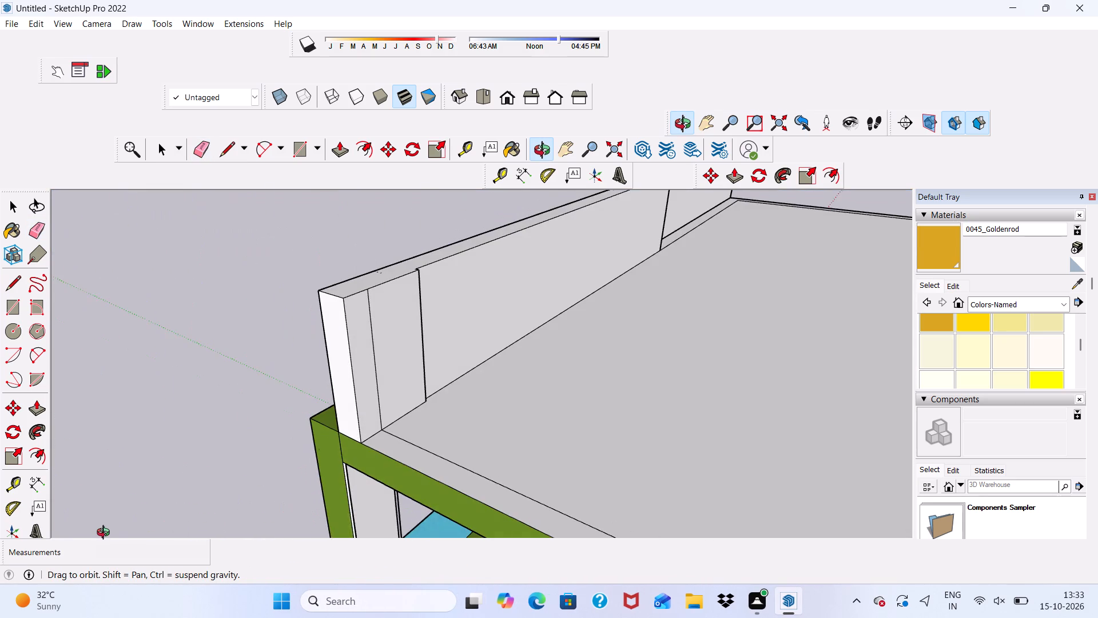
middle_drag(106, 534, 106, 530)
scroll(440, 387, up, 4)
drag(325, 381, 333, 381)
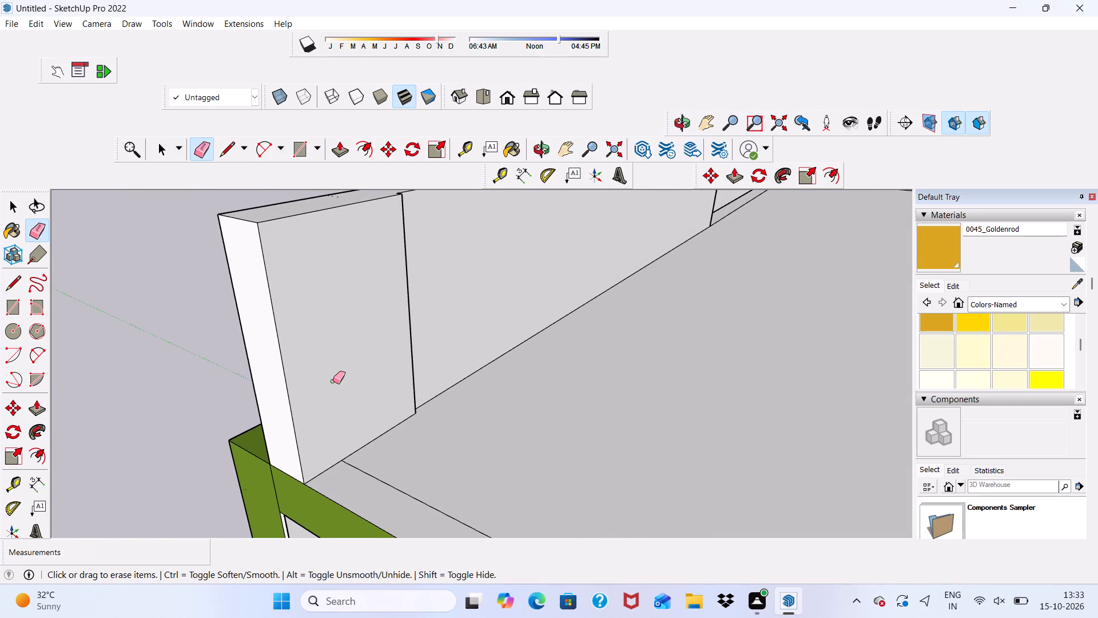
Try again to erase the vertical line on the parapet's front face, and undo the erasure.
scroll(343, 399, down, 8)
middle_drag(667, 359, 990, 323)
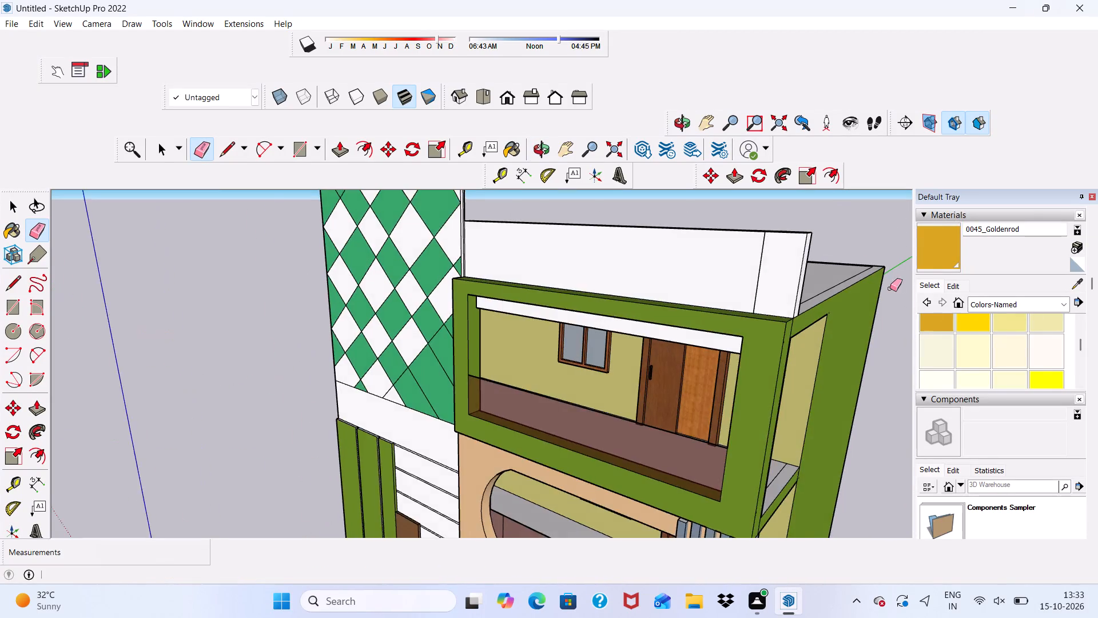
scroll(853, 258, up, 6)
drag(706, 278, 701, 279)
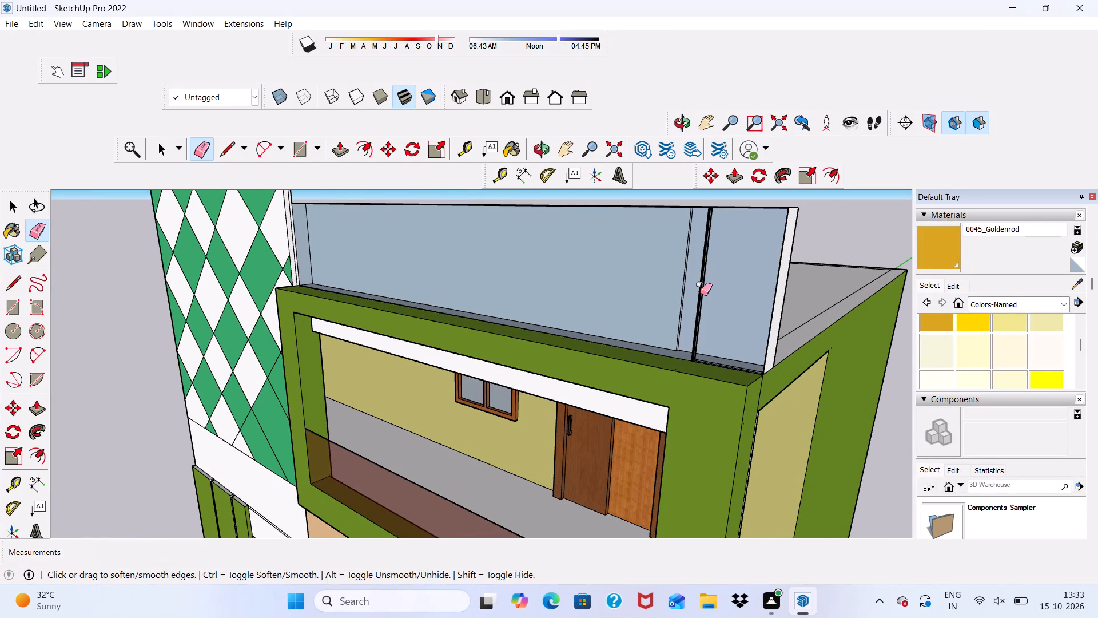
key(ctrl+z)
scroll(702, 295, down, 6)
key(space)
Examine the whole front elevation, including the roof parapet and balconies, from above and below.
scroll(739, 307, up, 5)
scroll(719, 300, down, 11)
middle_drag(626, 360, 838, 282)
scroll(838, 282, up, 1)
scroll(666, 295, down, 12)
middle_drag(625, 389, 525, 441)
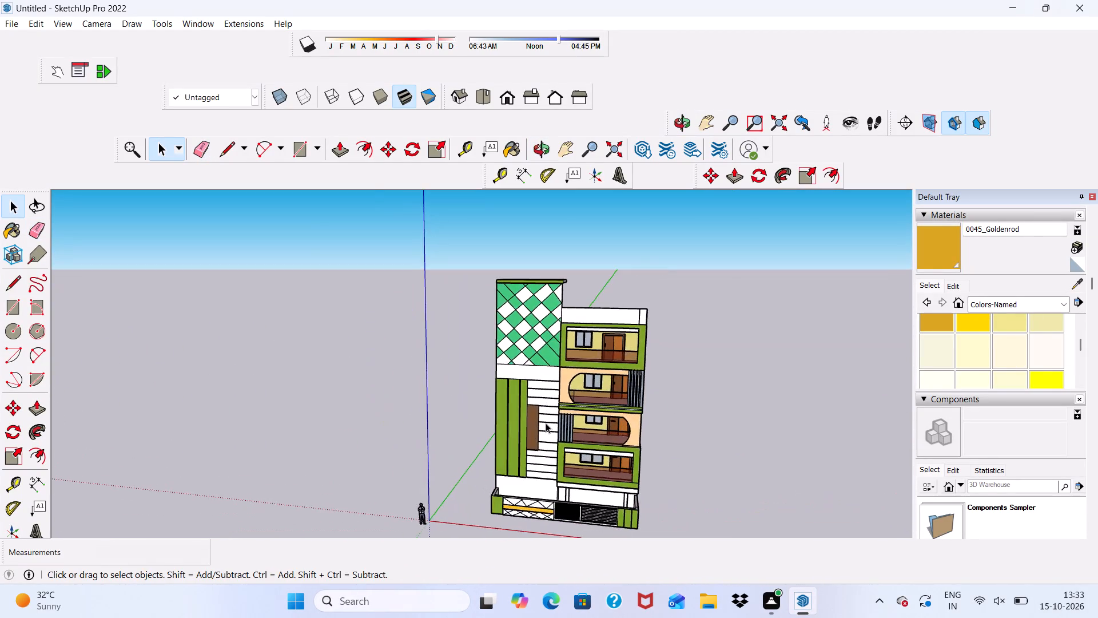
scroll(546, 423, up, 6)
scroll(546, 423, down, 9)
middle_drag(560, 467, 595, 377)
scroll(638, 397, up, 6)
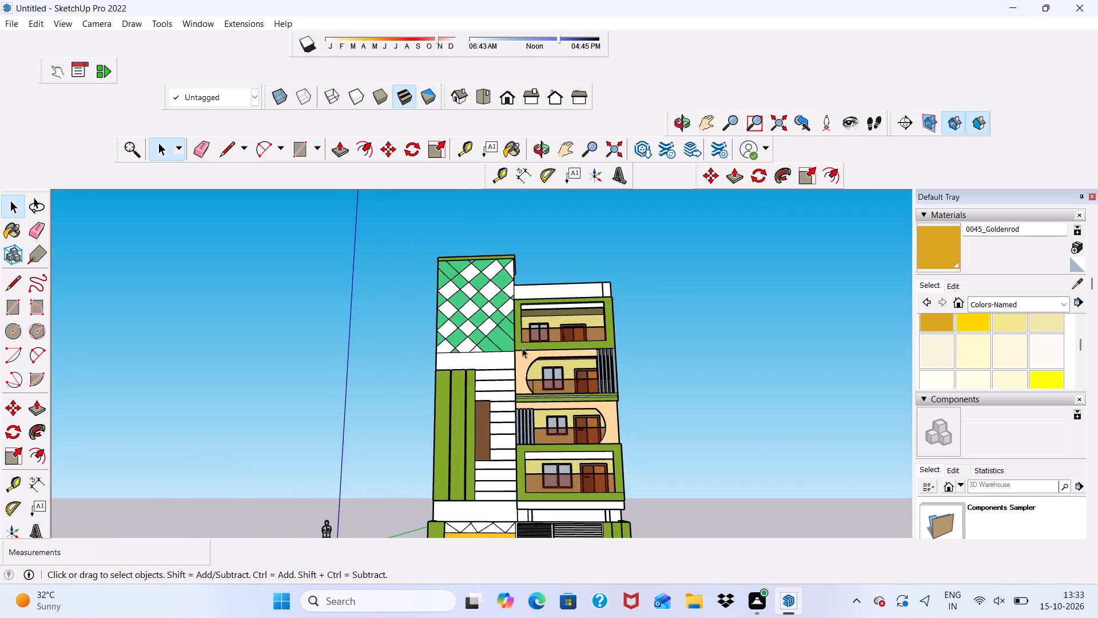
scroll(515, 338, up, 1)
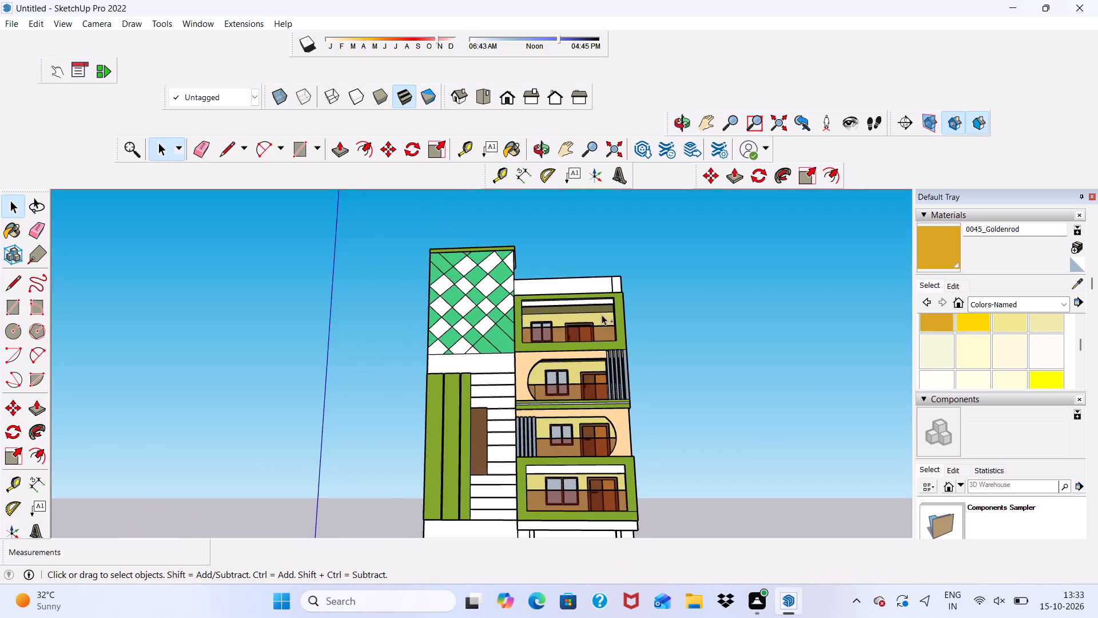
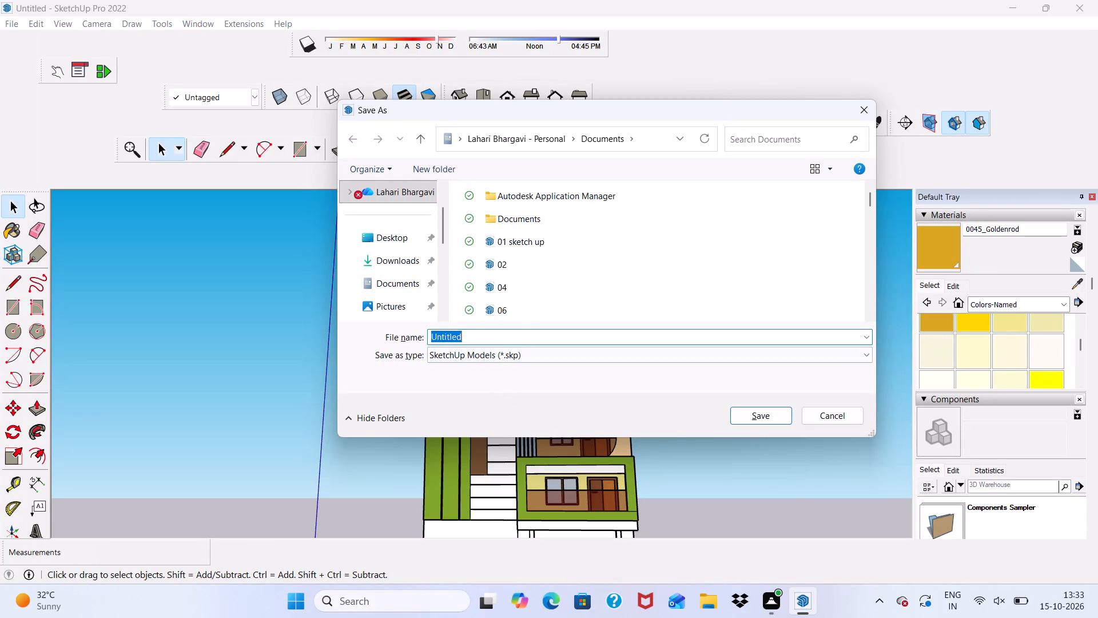
Save the building model as a SketchUp file named 555 in the Documents folder.
click(512, 335)
key(BackSpace)
key(BackSpace)
key(BackSpace)
key(BackSpace)
key(BackSpace)
key(BackSpace)
key(BackSpace)
key(BackSpace)
key(BackSpace)
key(BackSpace)
key(BackSpace)
key(BackSpace)
key(BackSpace)
key(BackSpace)
key(BackSpace)
key(BackSpace)
key(BackSpace)
key(BackSpace)
key(BackSpace)
key(BackSpace)
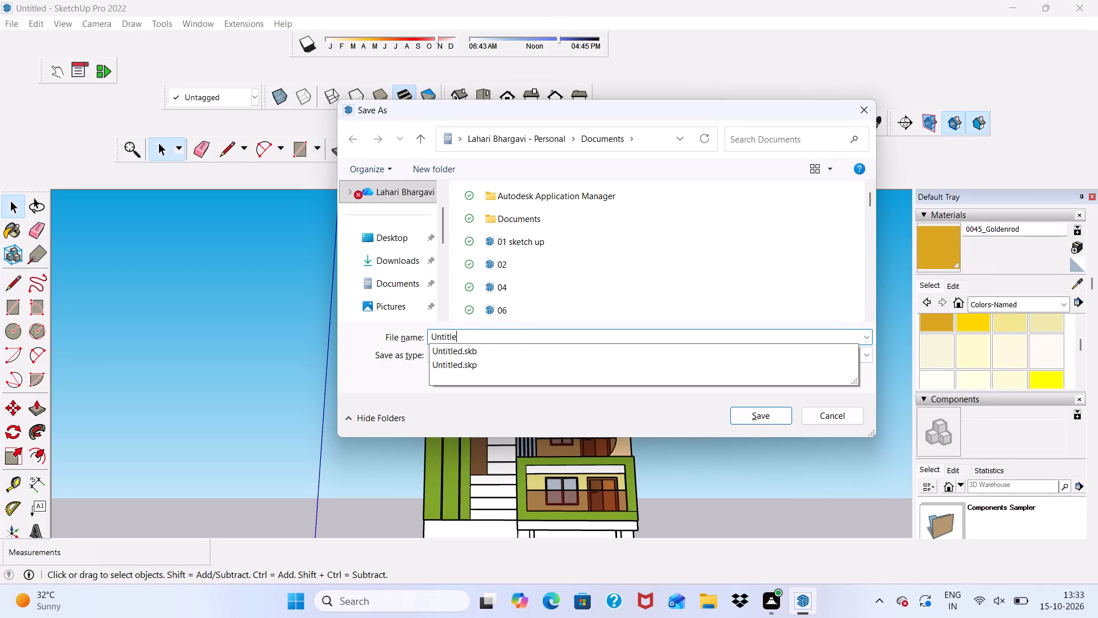
text(55)
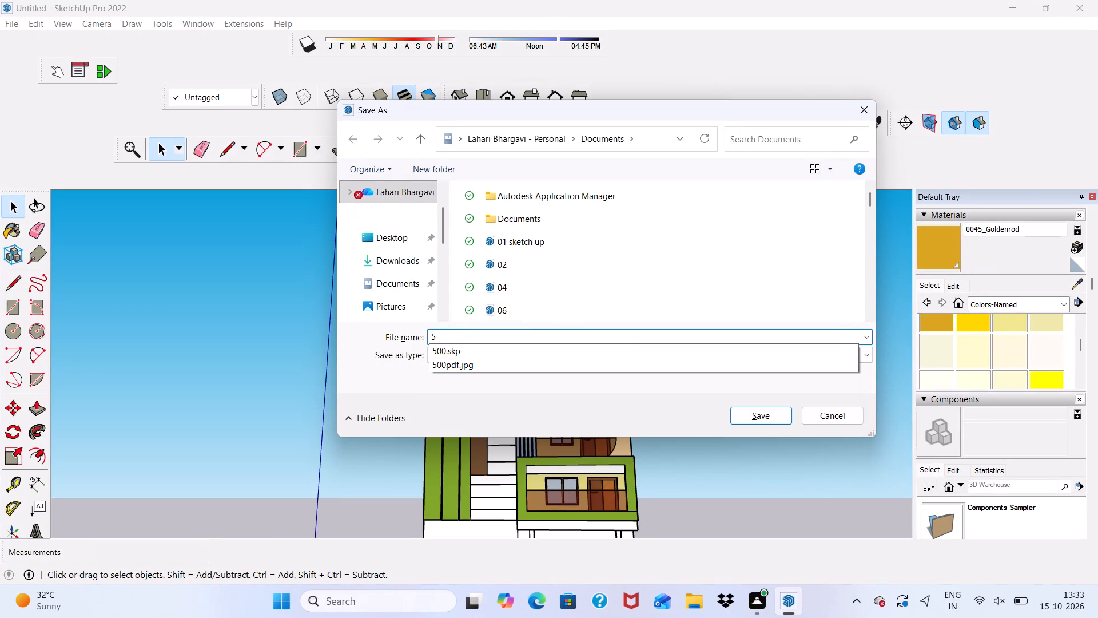
key(5)
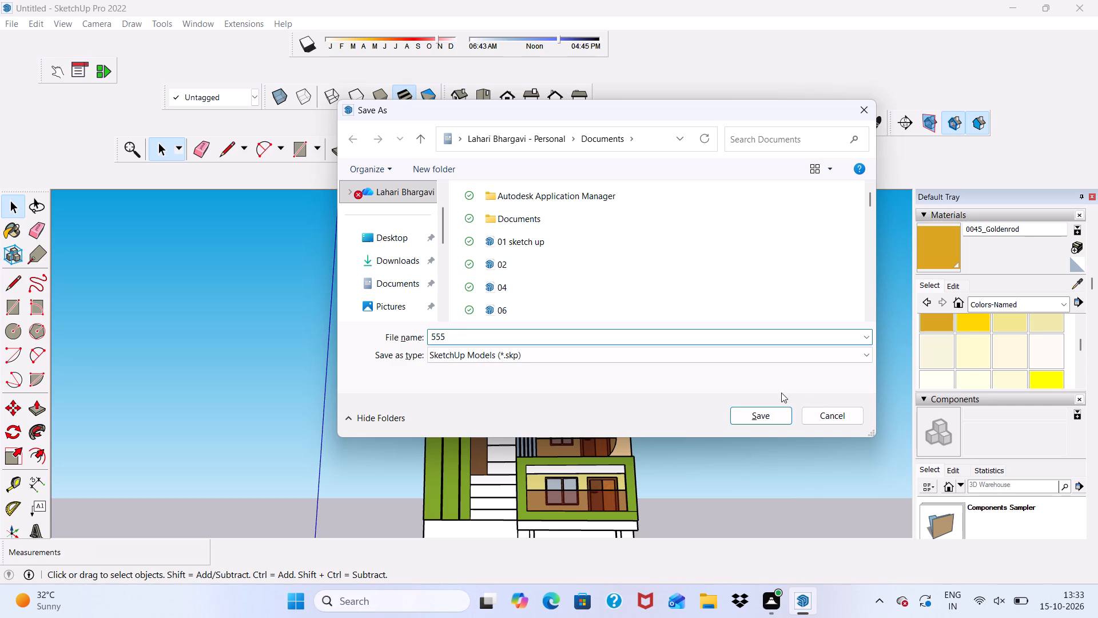
click(765, 412)
Export a front view of the whole building as a 2D JPEG image named 555pdf in the Documents folder.
scroll(652, 414, down, 10)
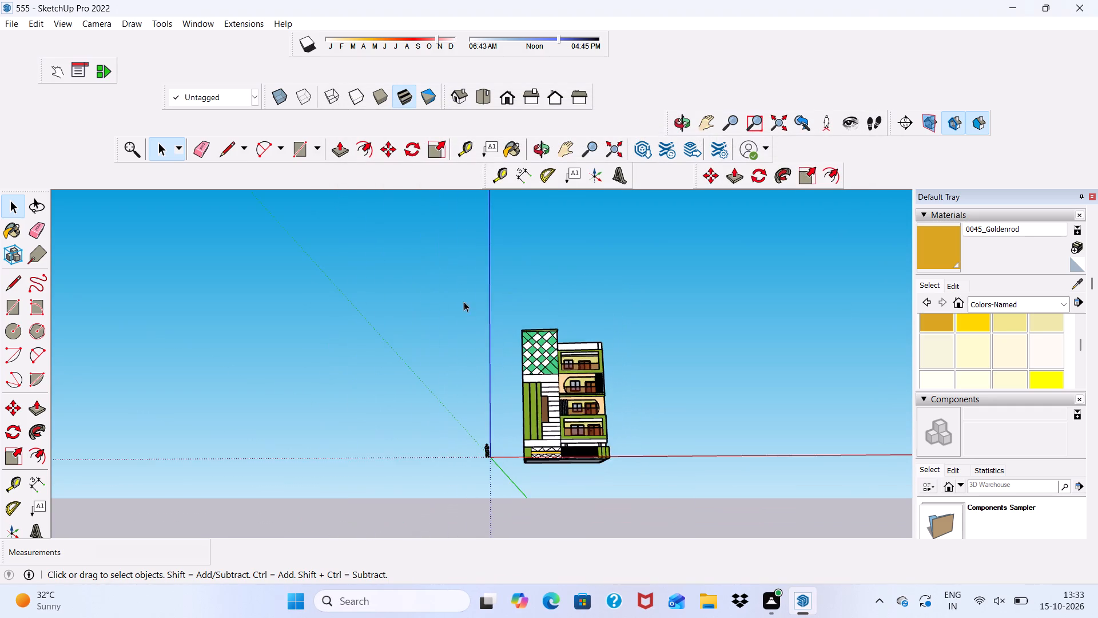
scroll(540, 379, up, 6)
middle_drag(543, 379, 571, 453)
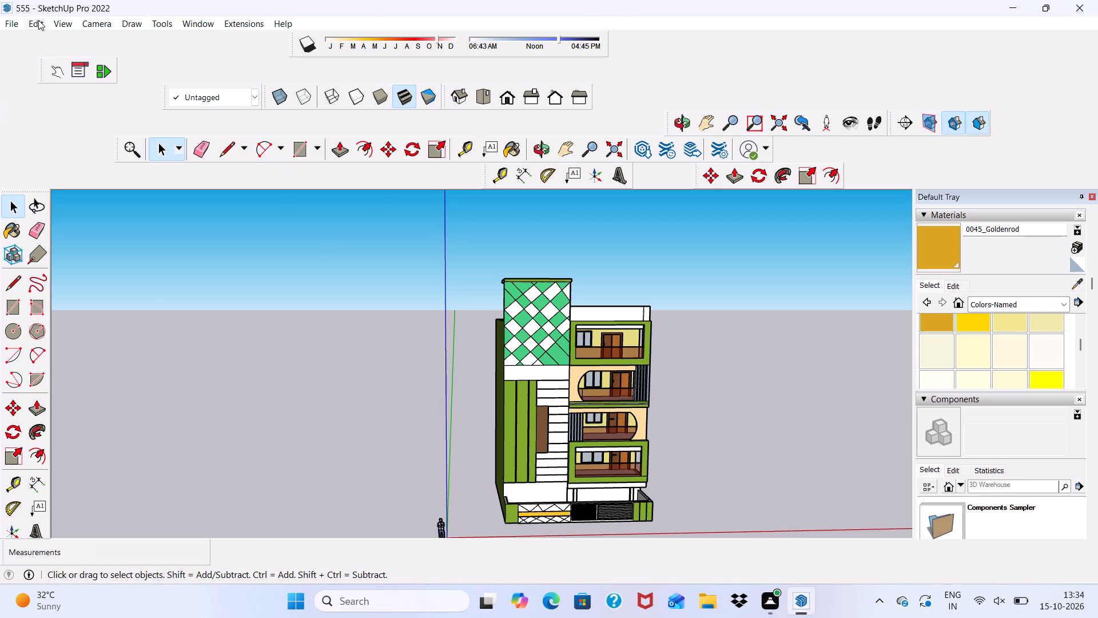
click(13, 23)
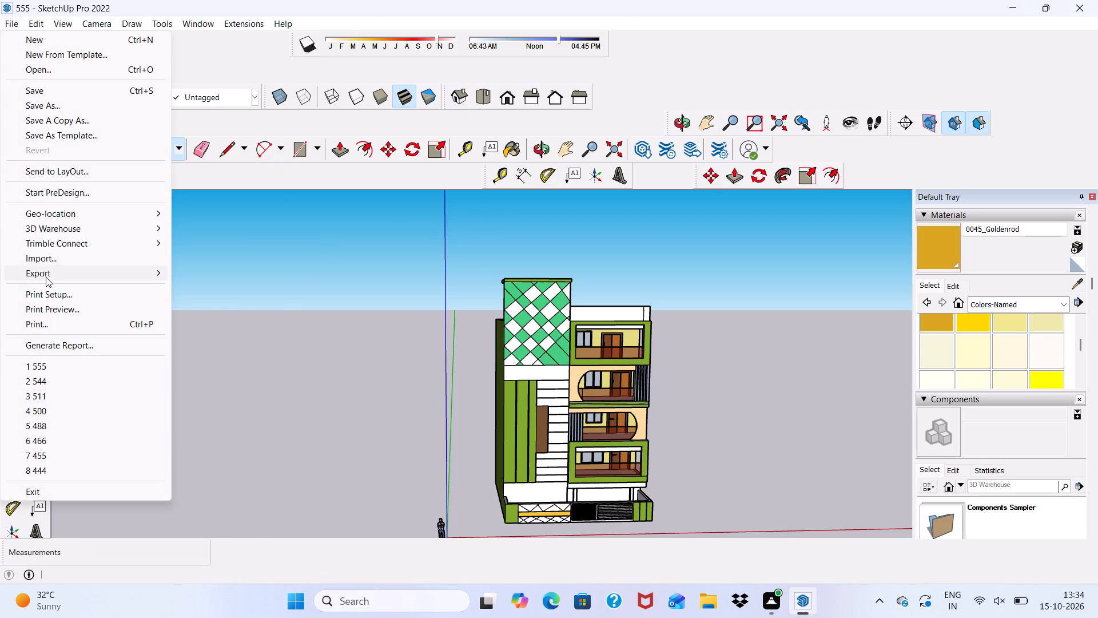
click(47, 276)
click(192, 290)
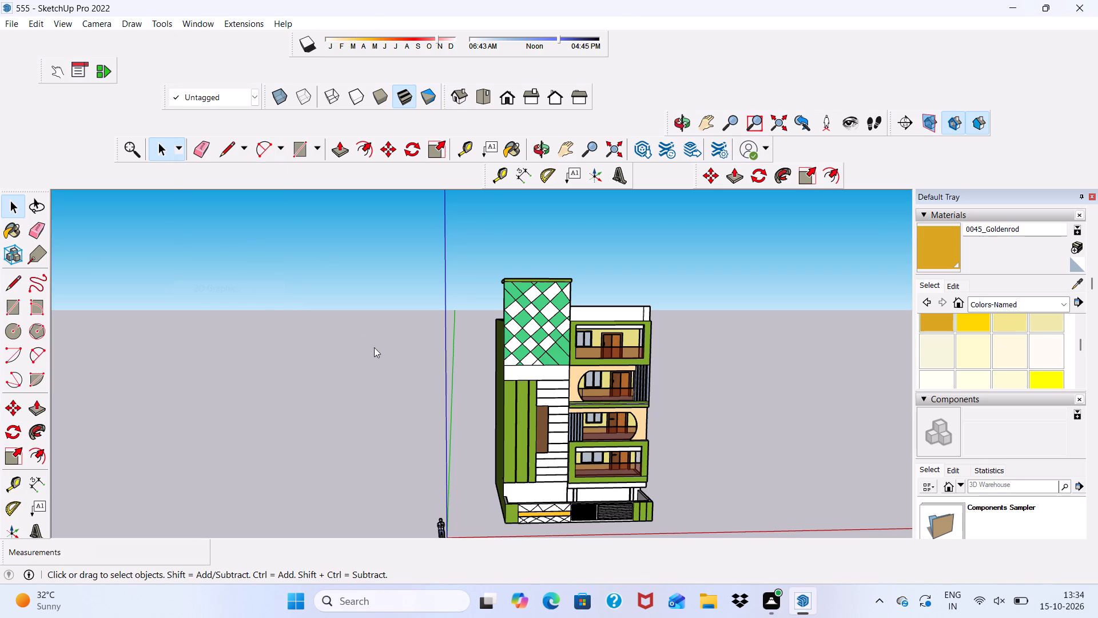
click(524, 338)
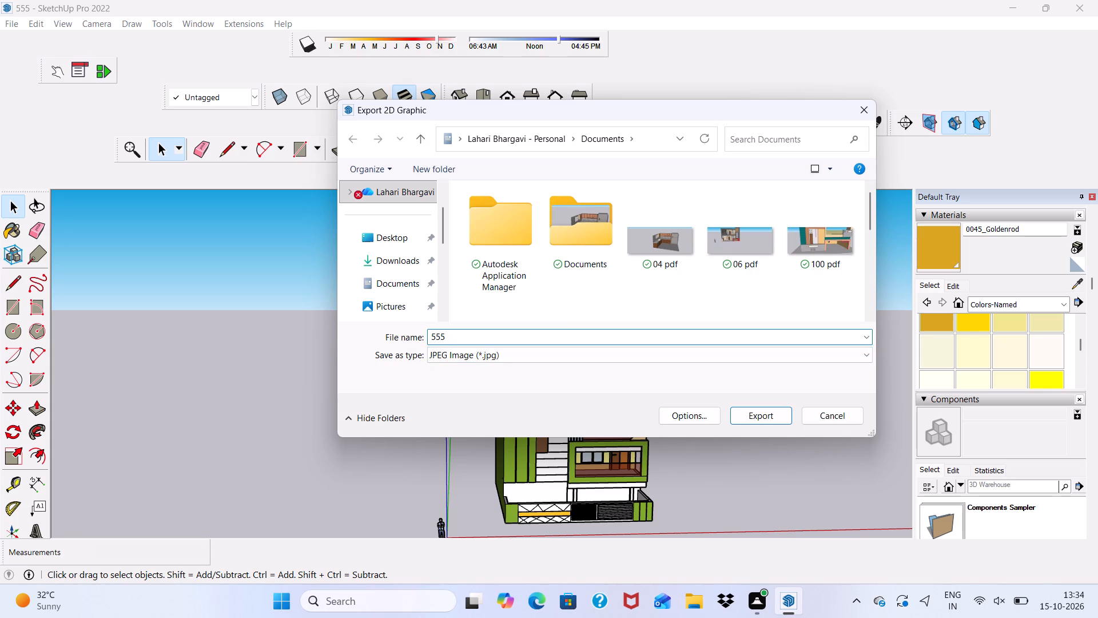
key(p)
text(df)
click(770, 418)
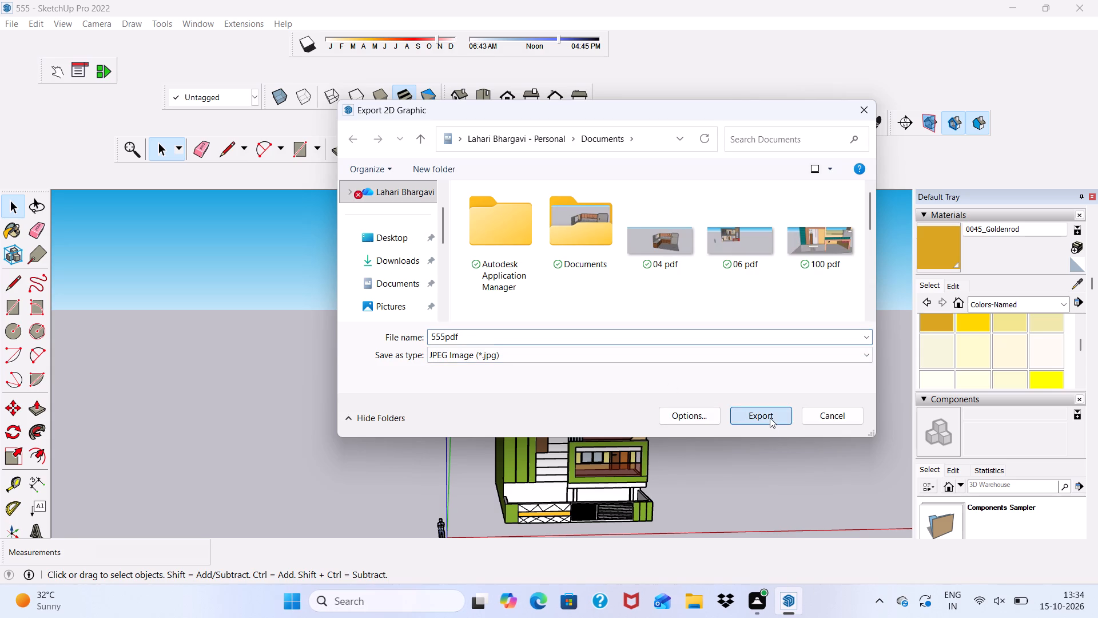
Examine the building's front facade, balconies and boundary wall from several angles and distances.
scroll(733, 387, down, 4)
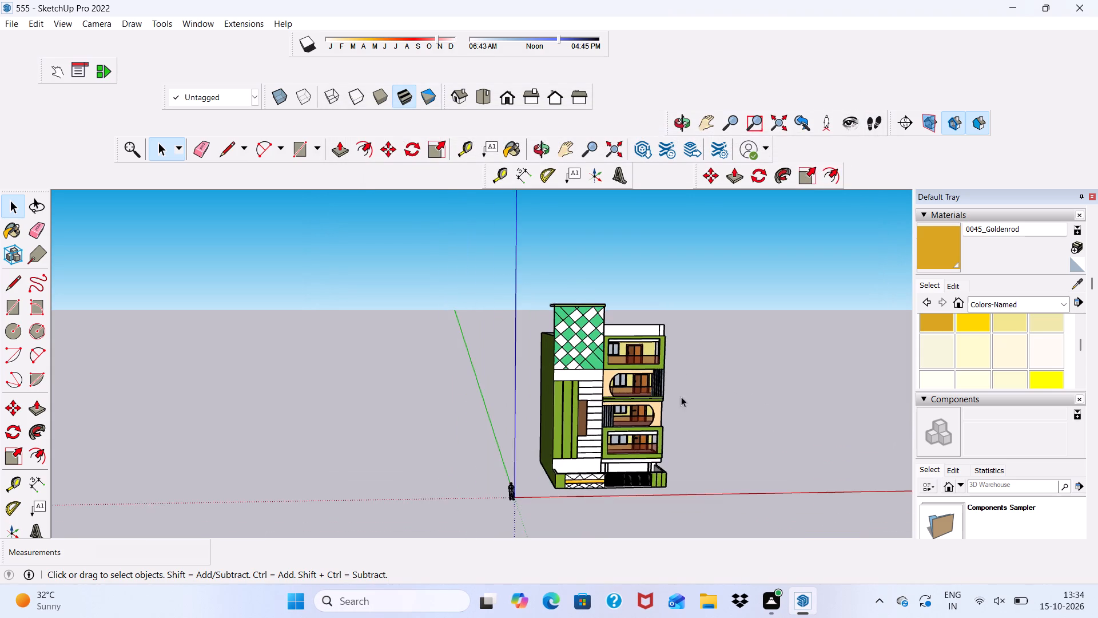
scroll(679, 472, up, 12)
scroll(559, 464, down, 1)
middle_drag(559, 463, 510, 429)
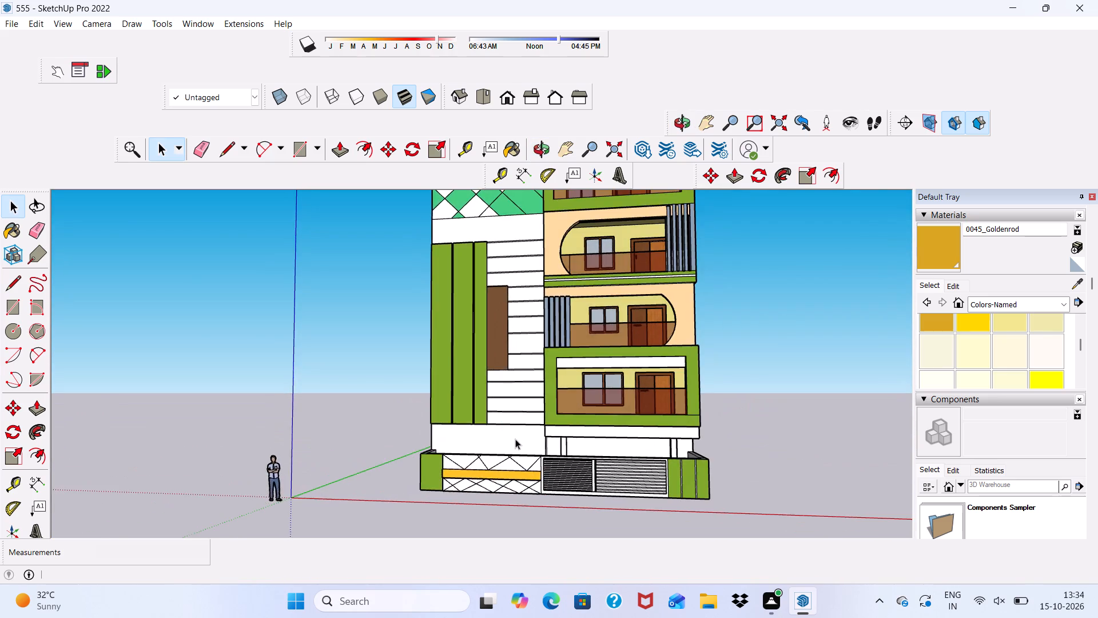
scroll(524, 449, up, 6)
scroll(511, 414, down, 4)
middle_drag(510, 413, 585, 465)
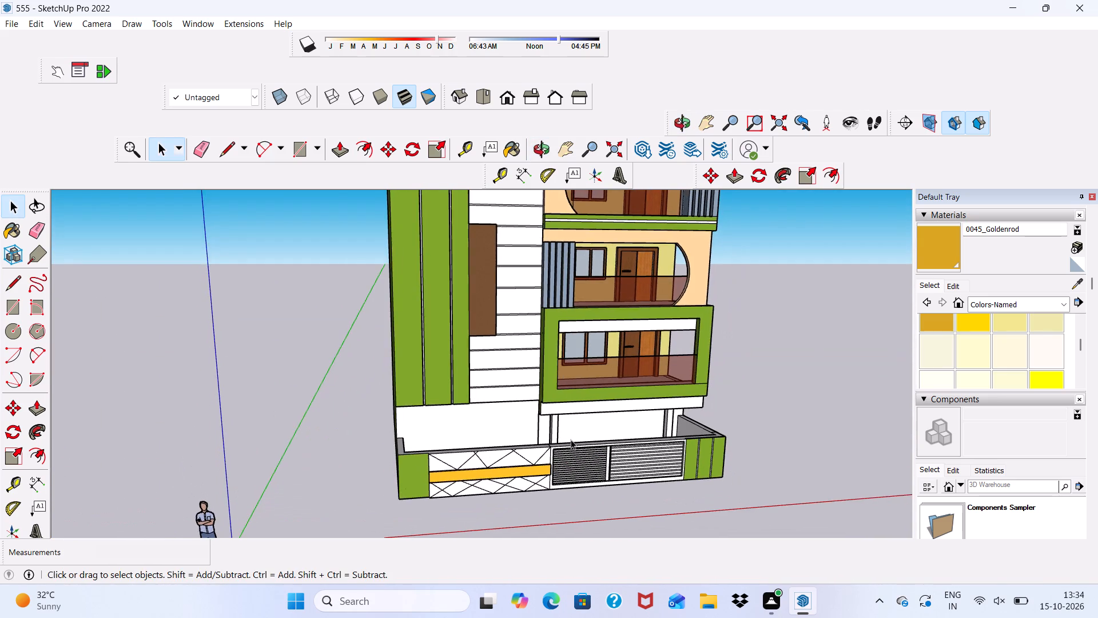
scroll(526, 421, down, 5)
scroll(503, 370, up, 2)
scroll(503, 370, down, 8)
middle_click(515, 418)
scroll(515, 418, up, 7)
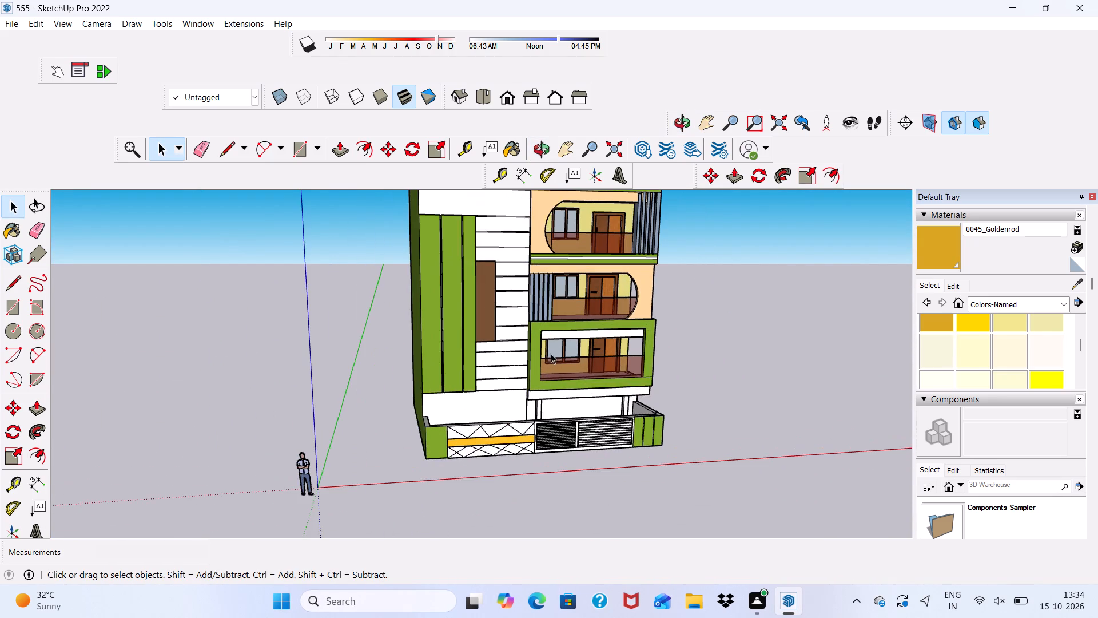
scroll(548, 394, down, 5)
middle_drag(559, 433, 487, 386)
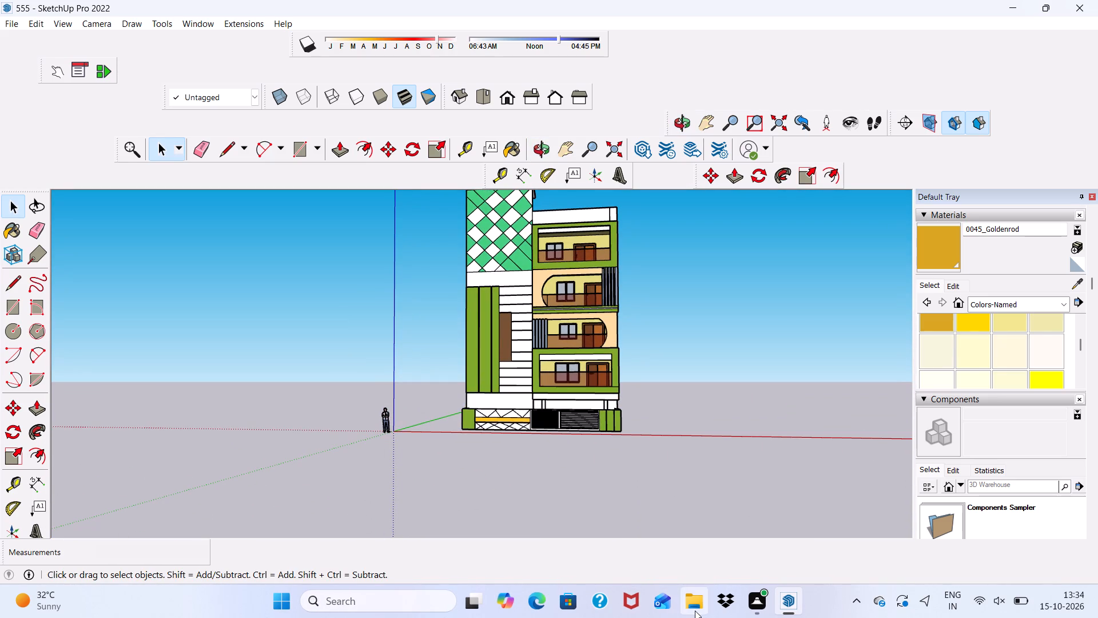